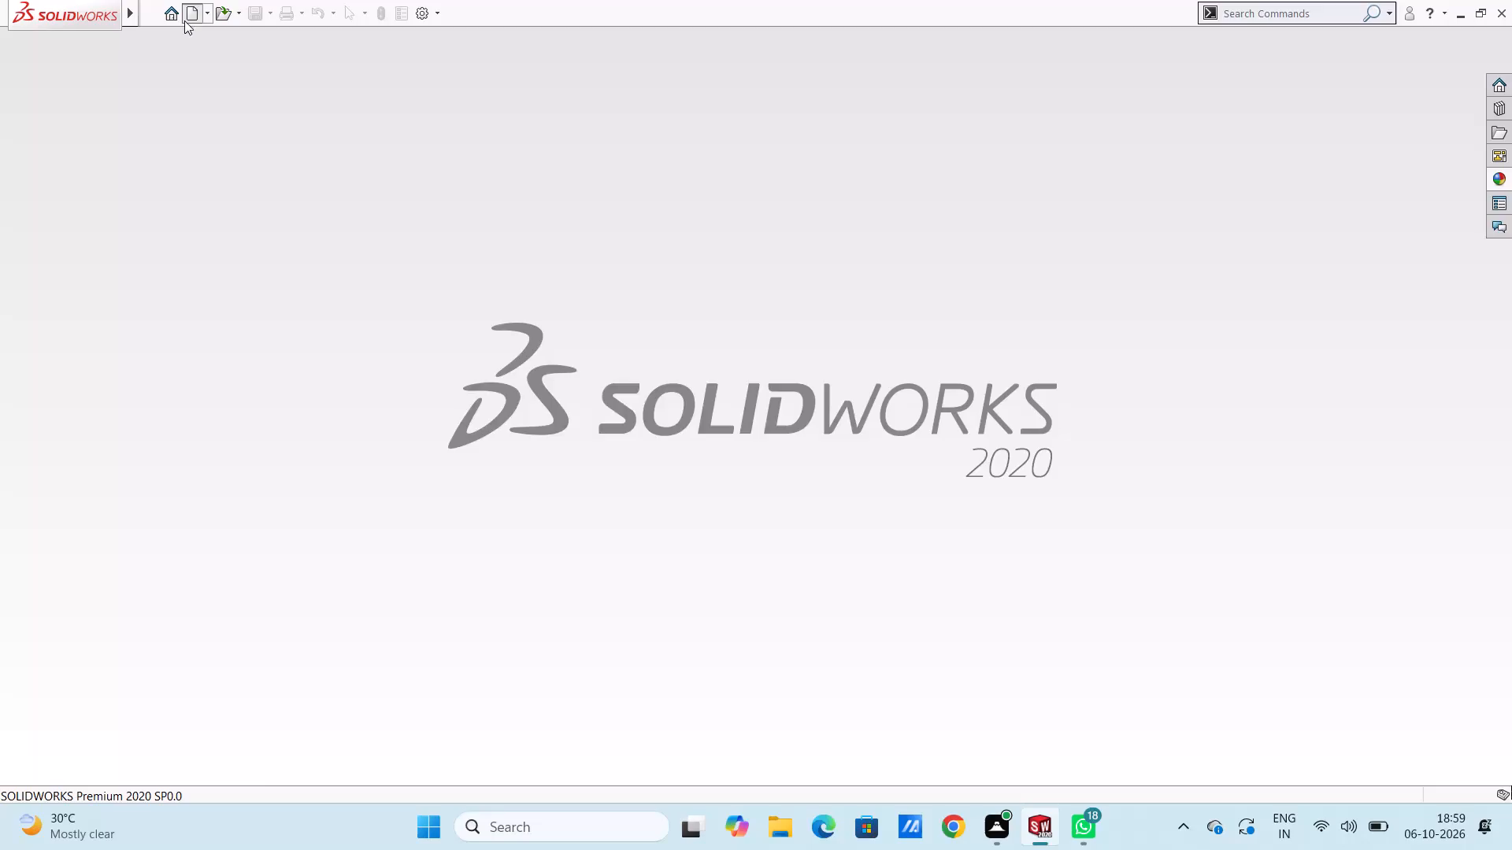
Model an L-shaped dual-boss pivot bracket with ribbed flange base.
Create a new part and start a sketch on the Top Plane.
left_click(643, 615)
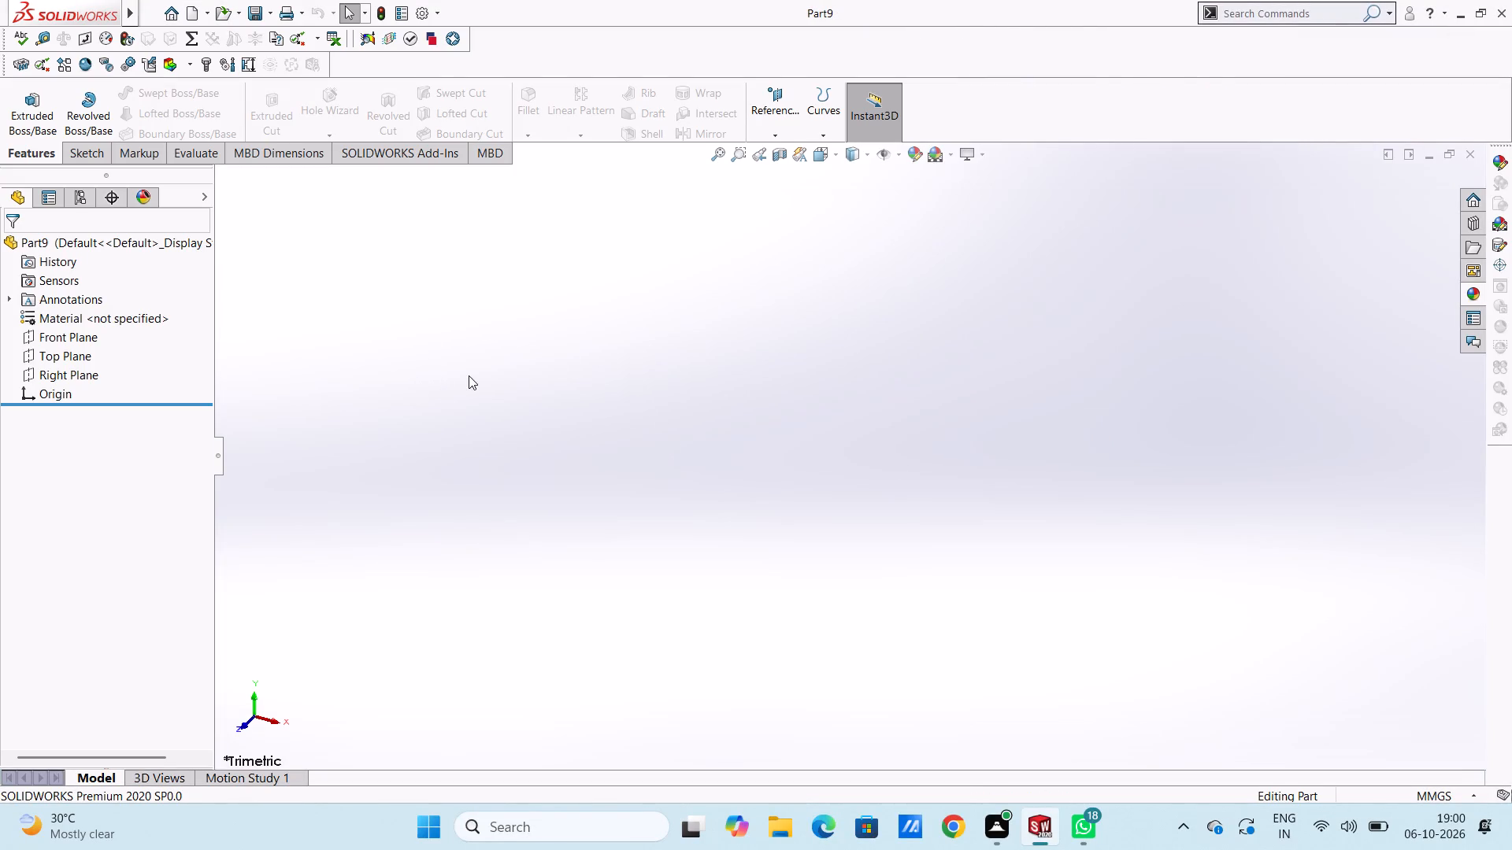
left_click(56, 353)
left_click(70, 335)
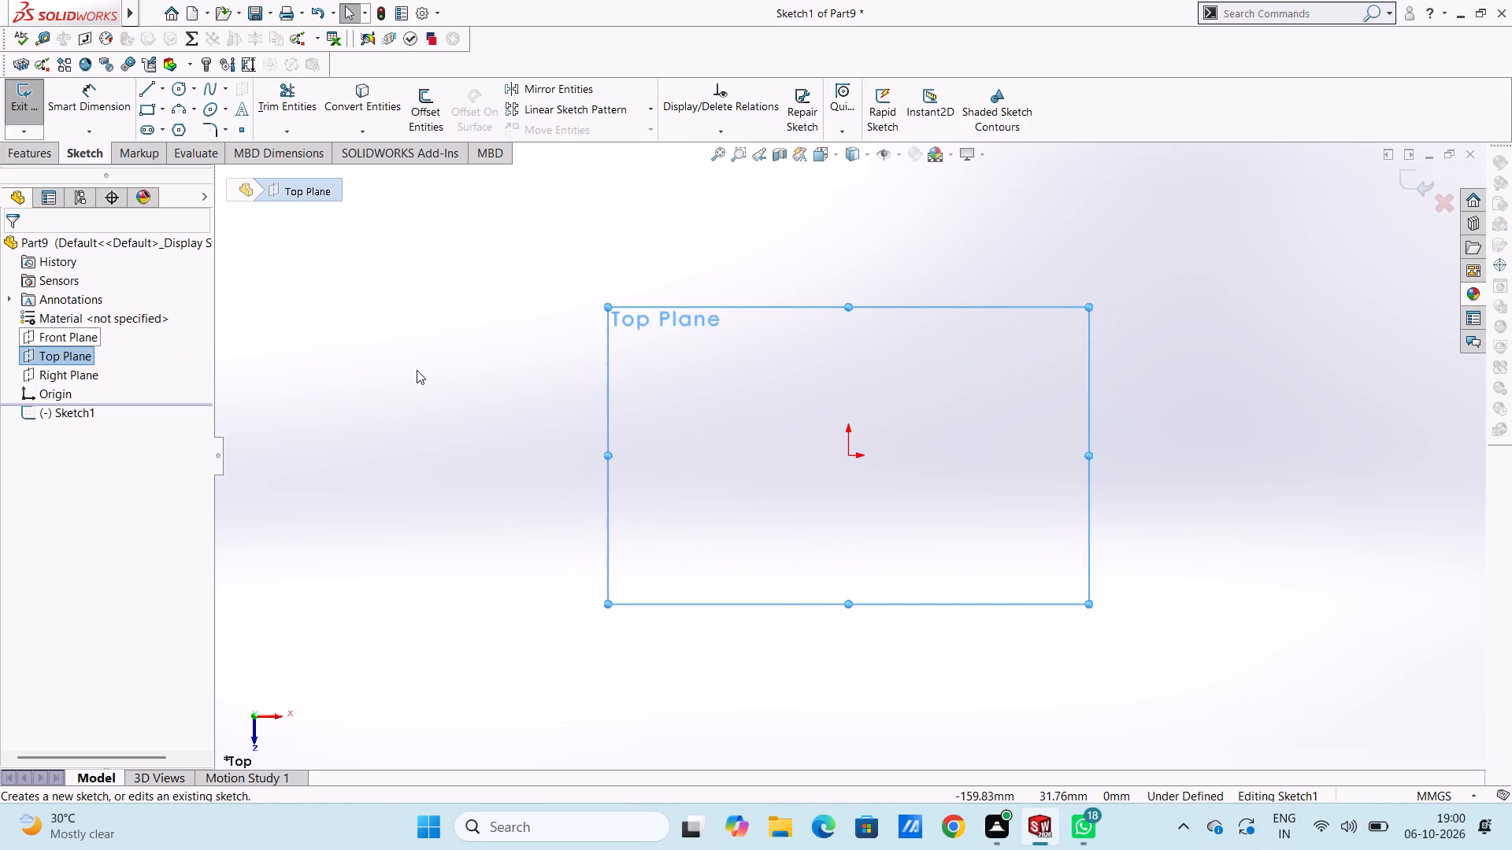
left_click(417, 370)
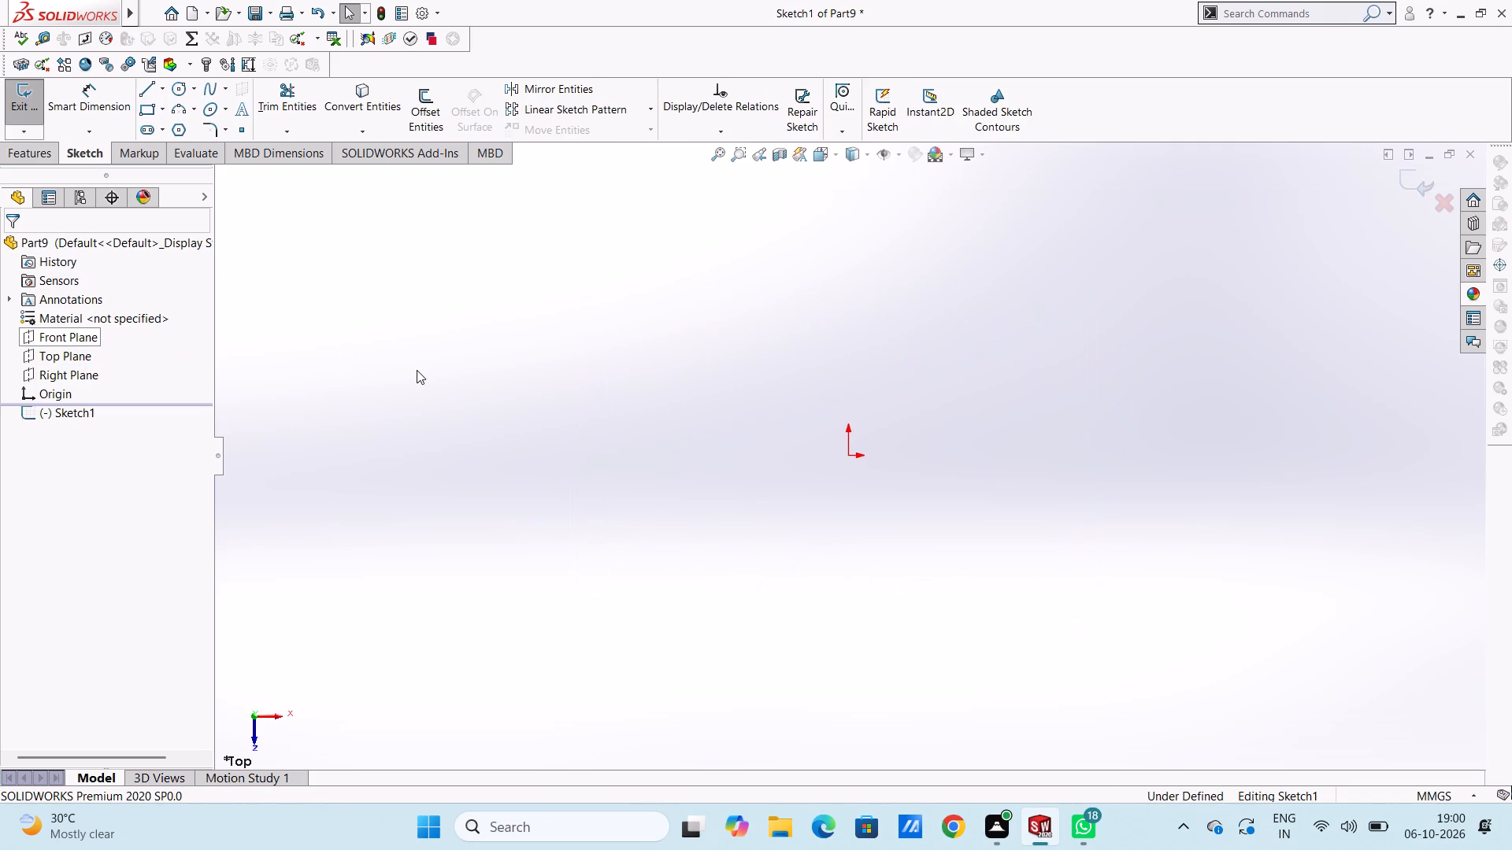
Sketch two concentric circles centred on the origin, with radii of about 34 mm and 12 mm.
left_click(176, 91)
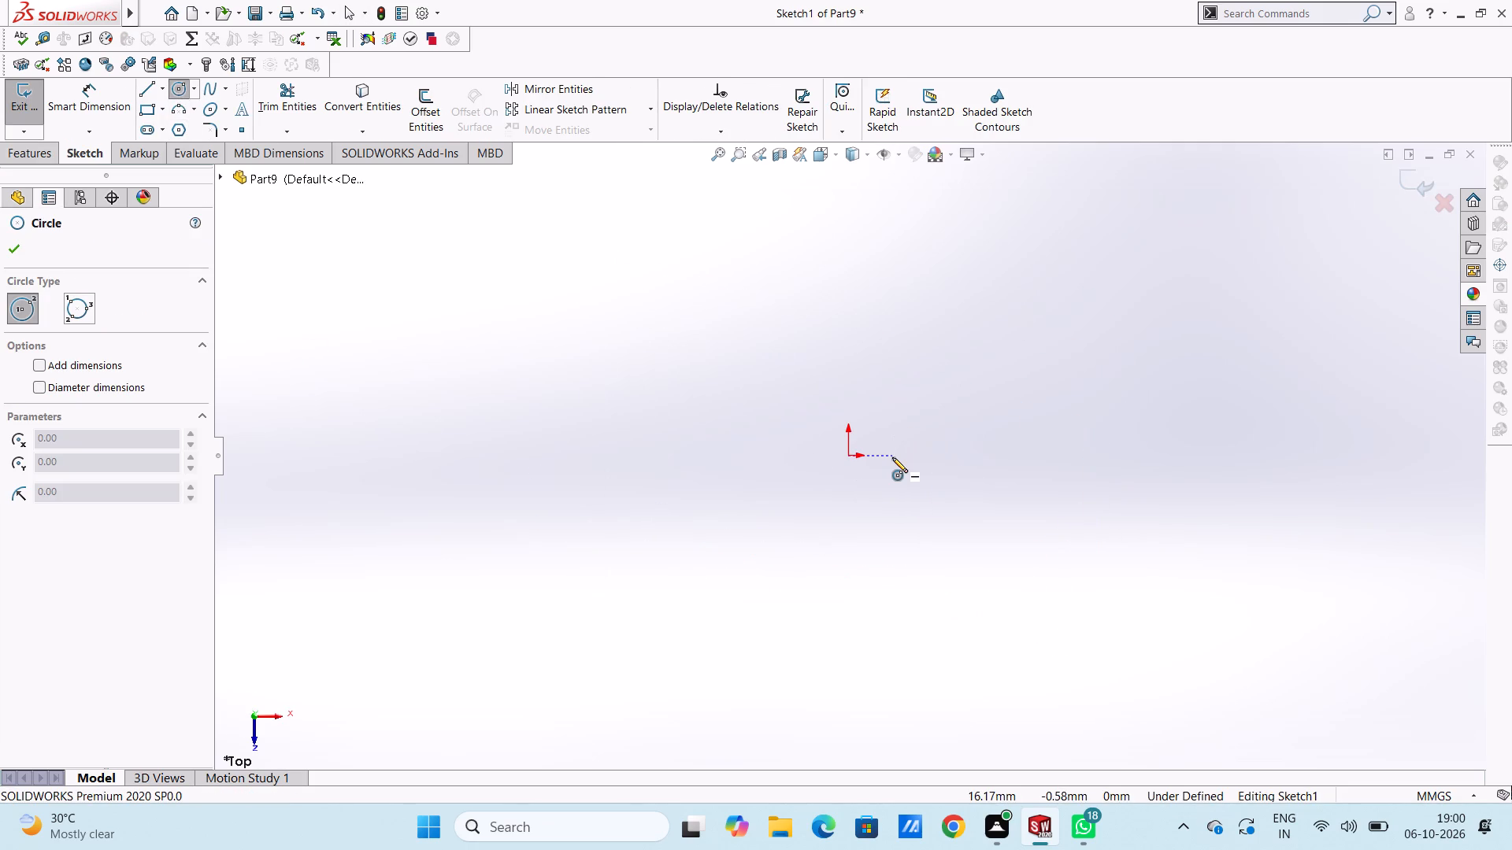
left_click(846, 460)
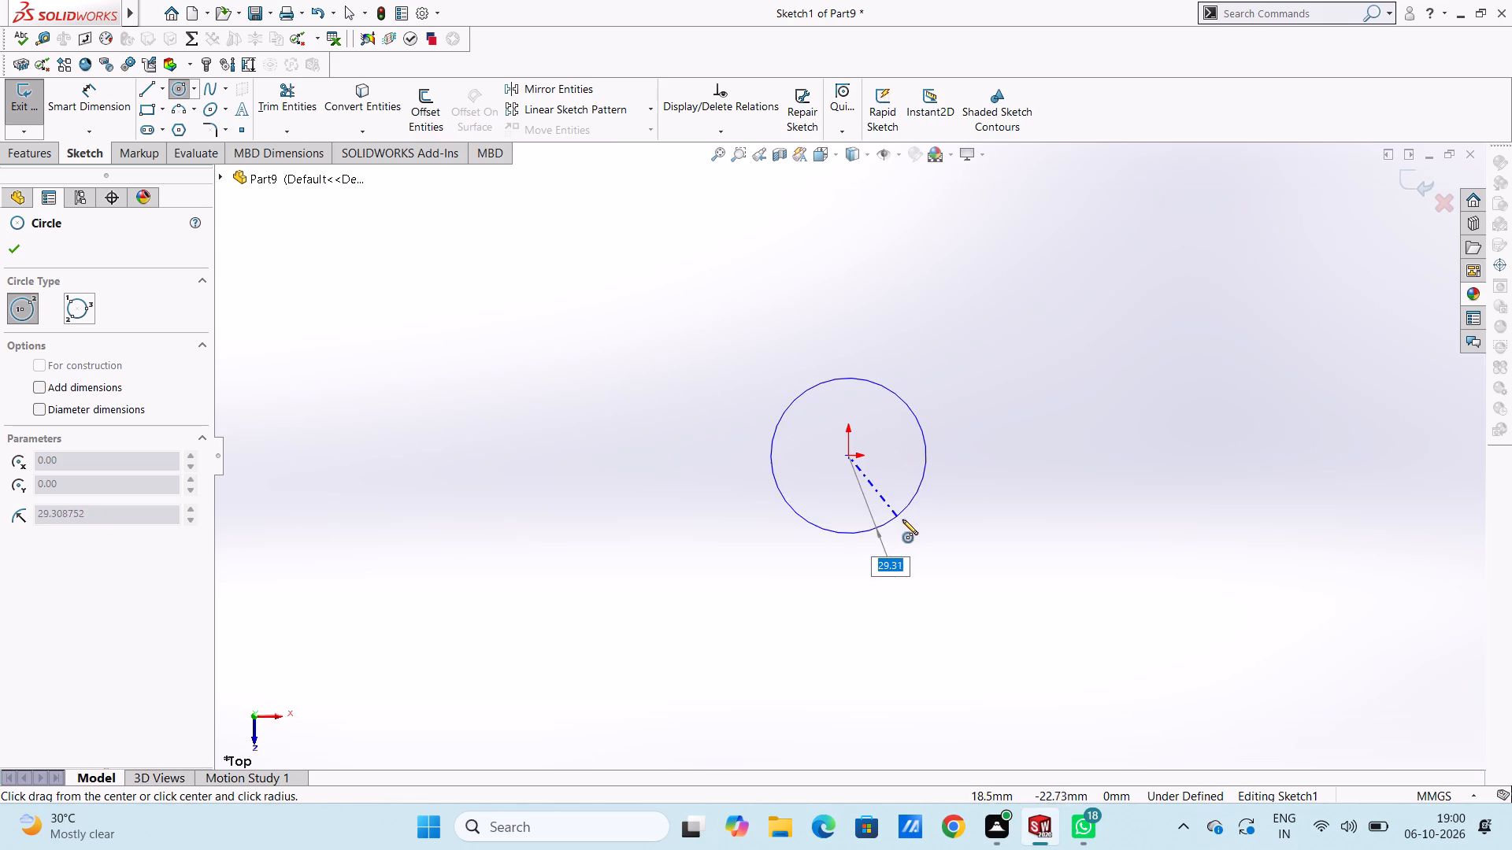
left_click(910, 526)
left_click(847, 456)
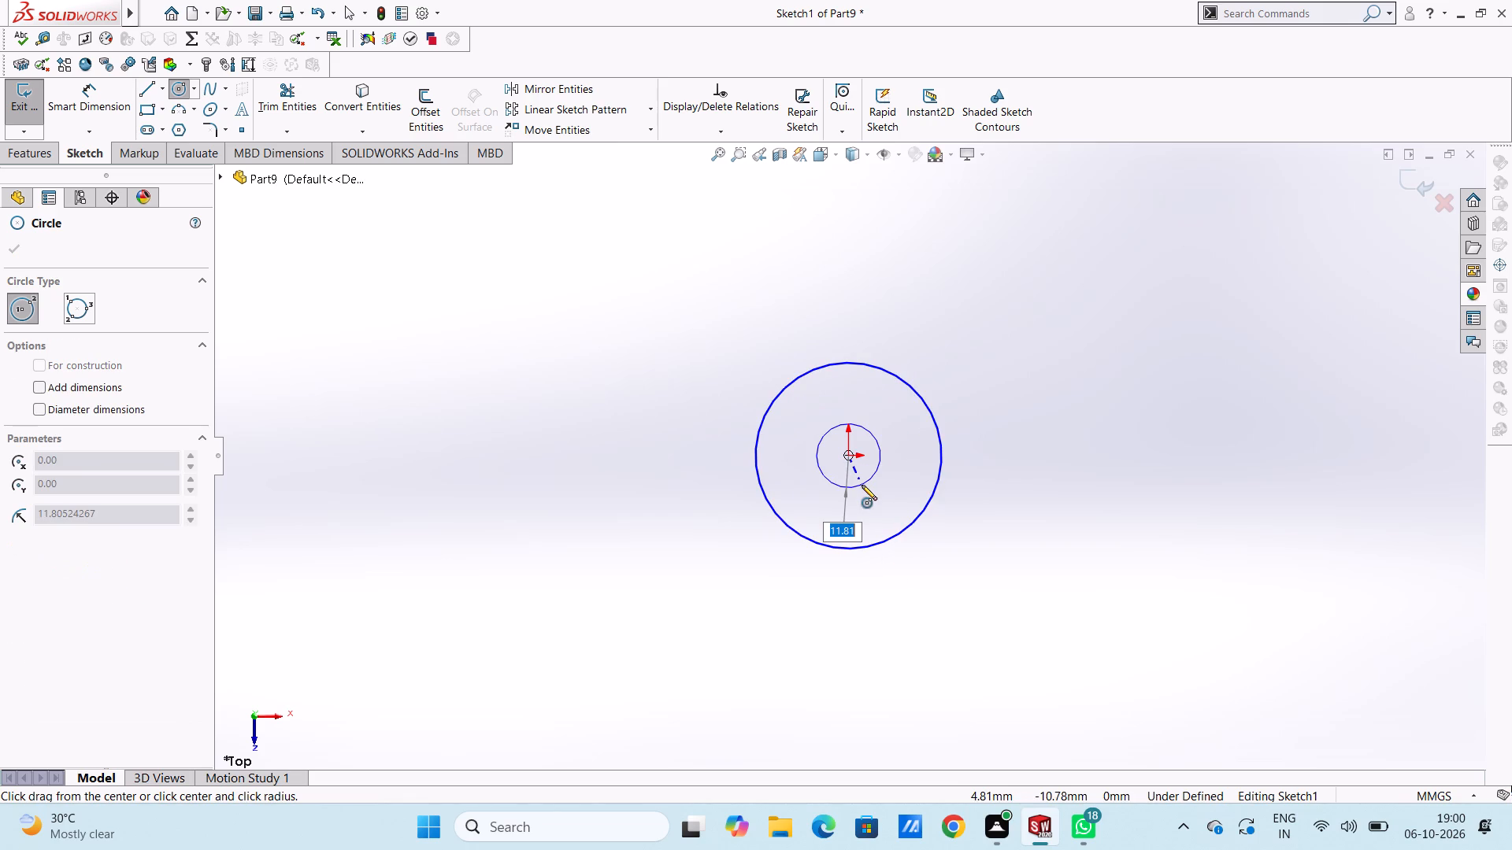
left_click(862, 485)
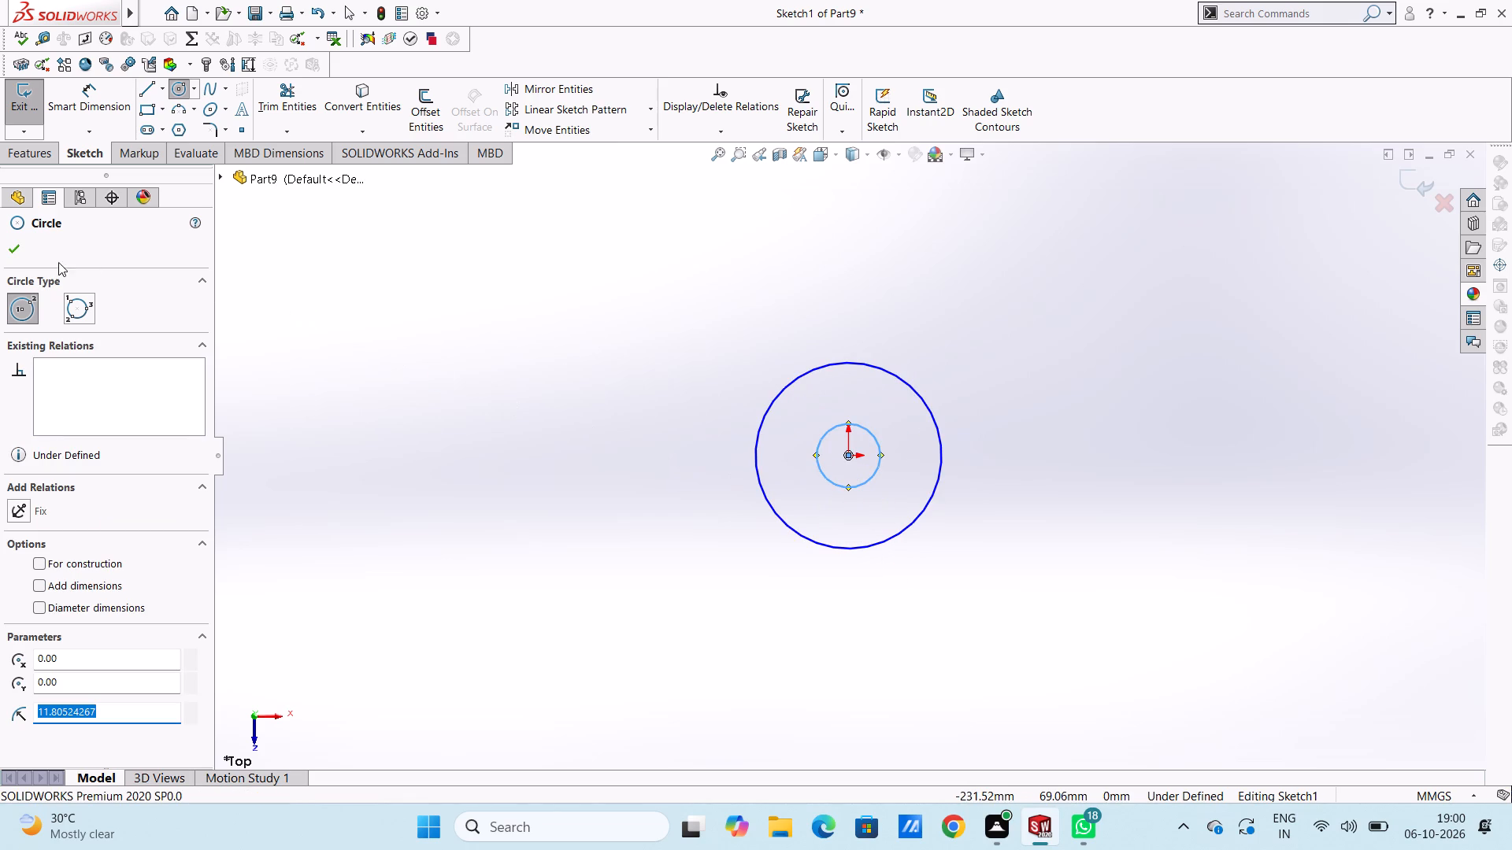
left_click(17, 251)
Dimension the concentric circles with diameters of 70 mm for the outer and 50 mm for the inner.
left_click(104, 103)
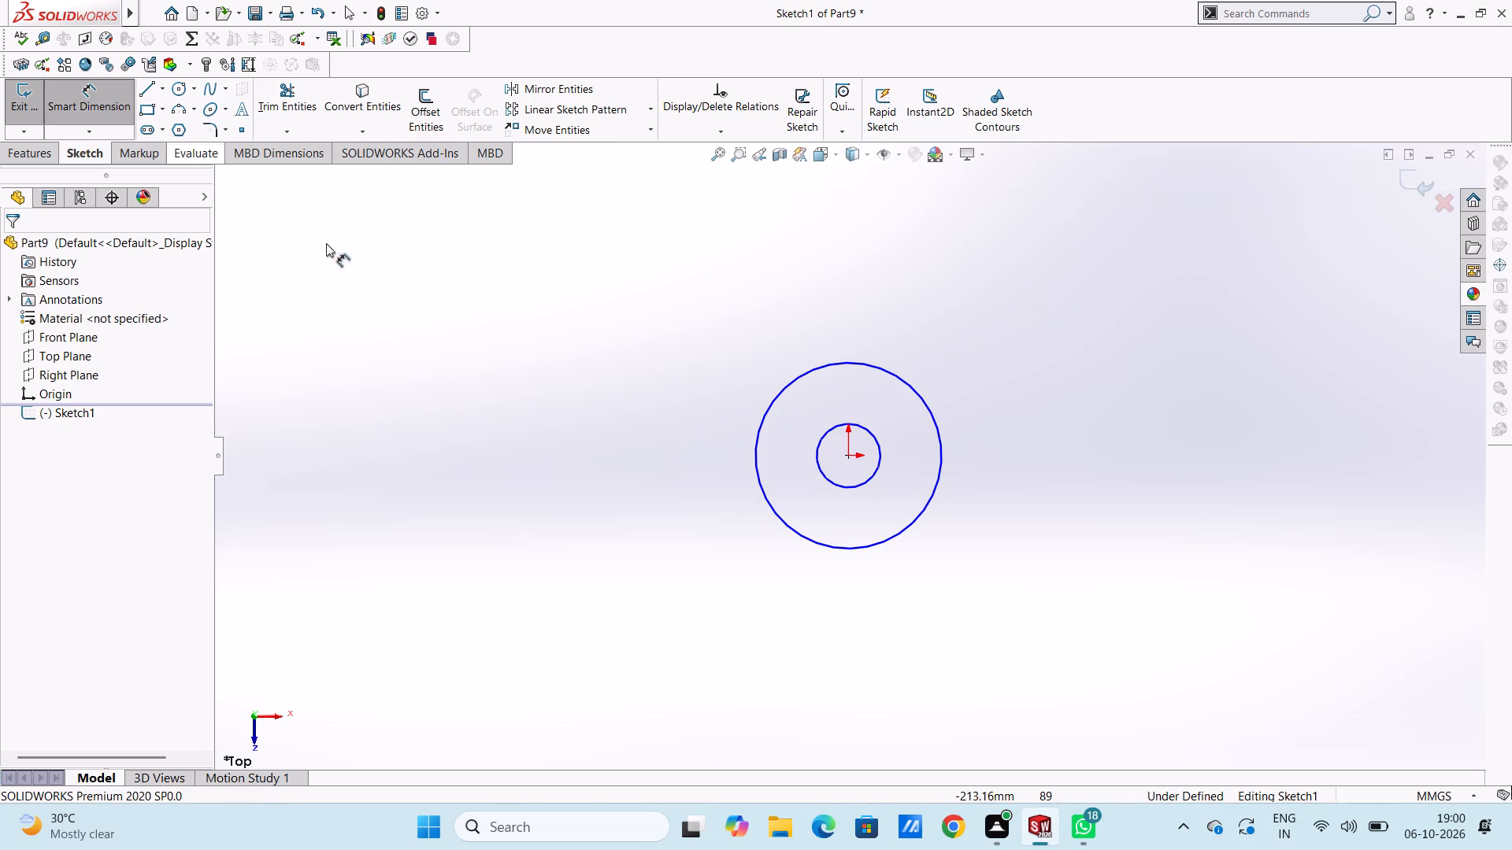
left_click(941, 444)
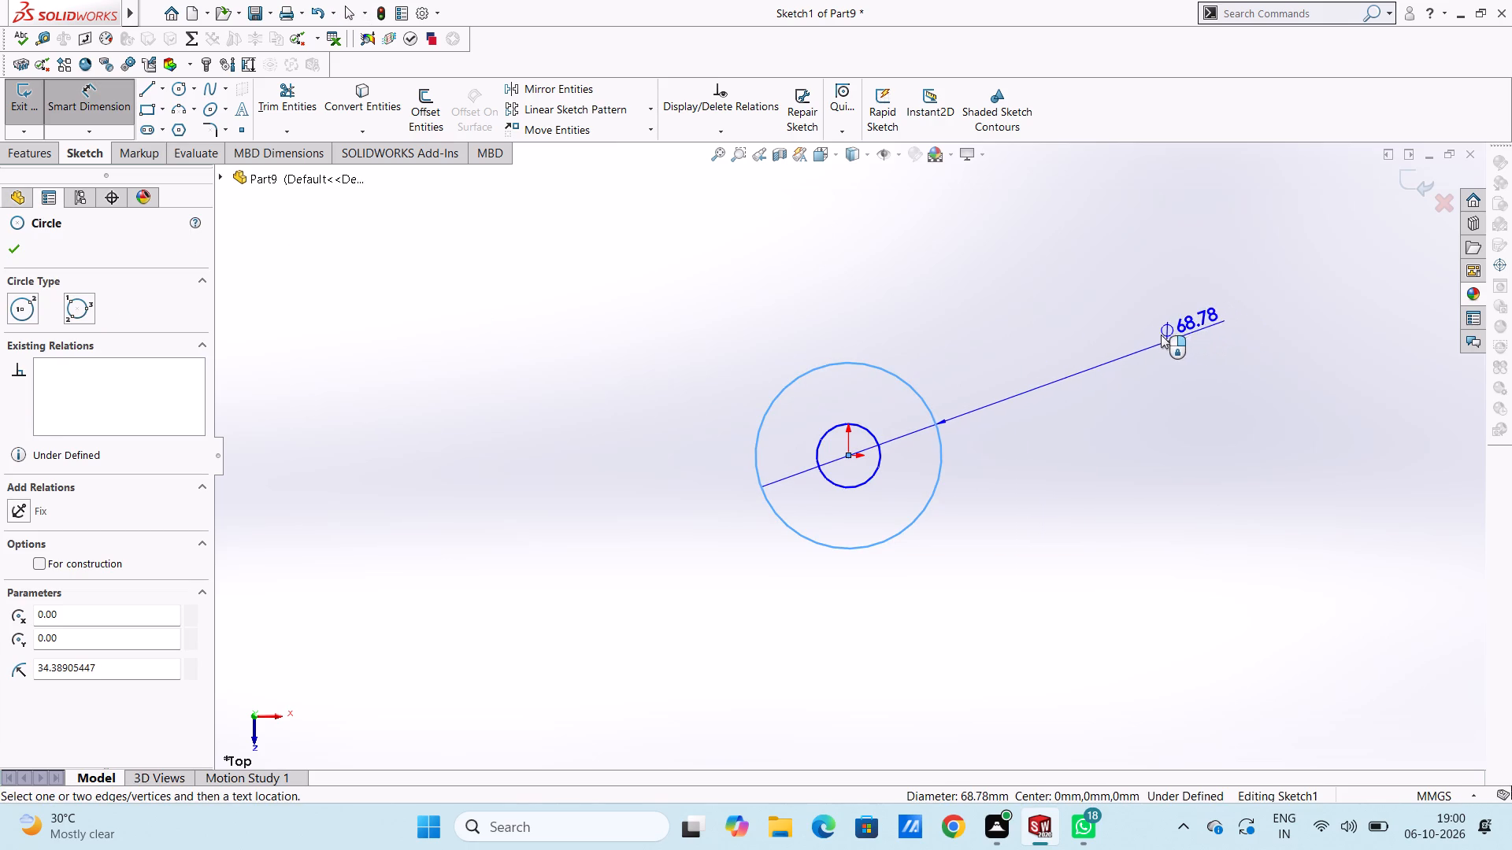
left_click(1158, 334)
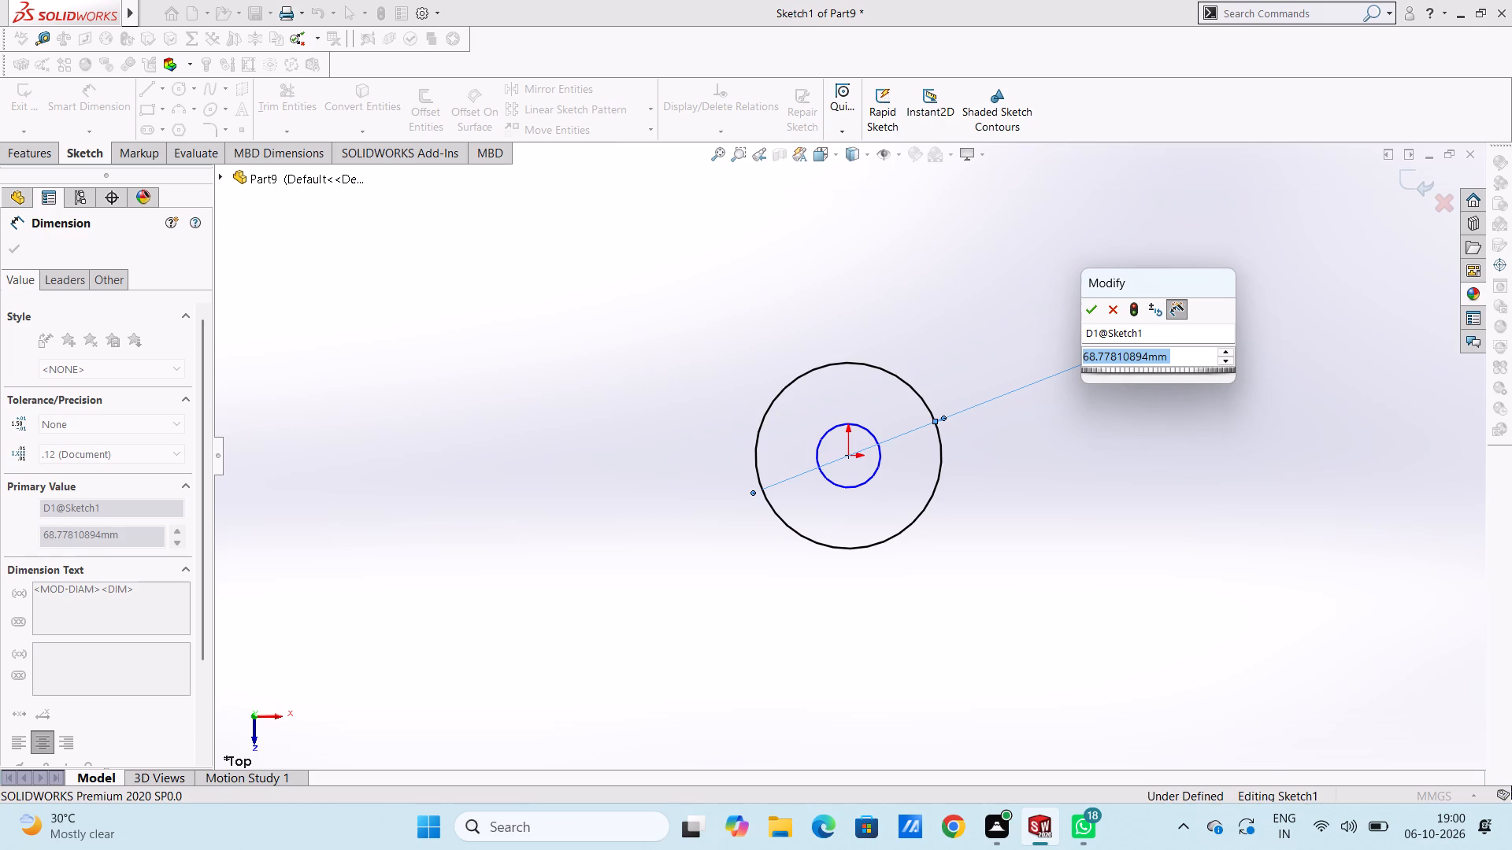
key("7")
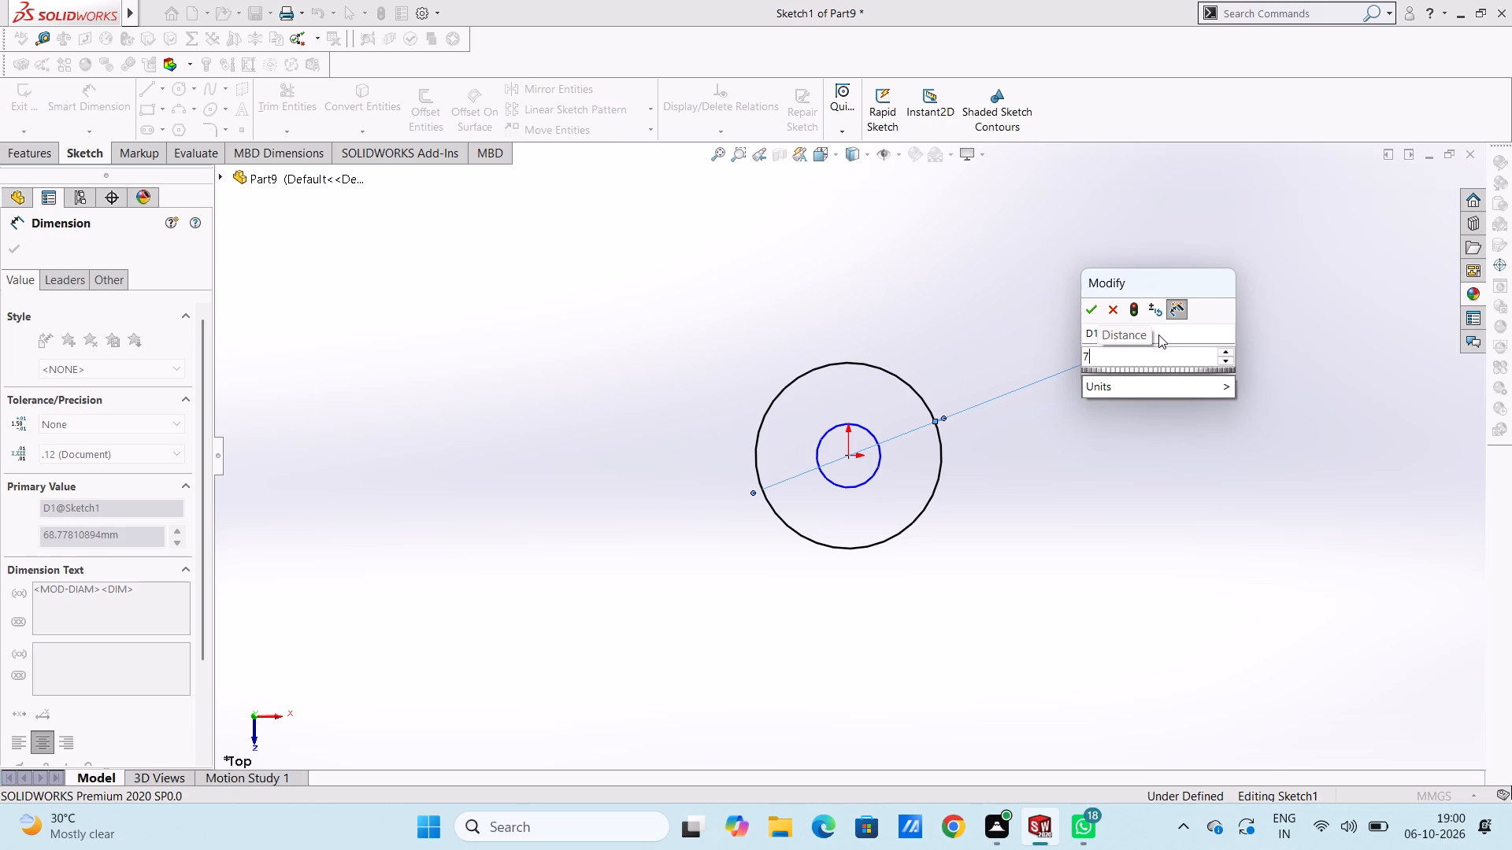
key("0")
key("Return")
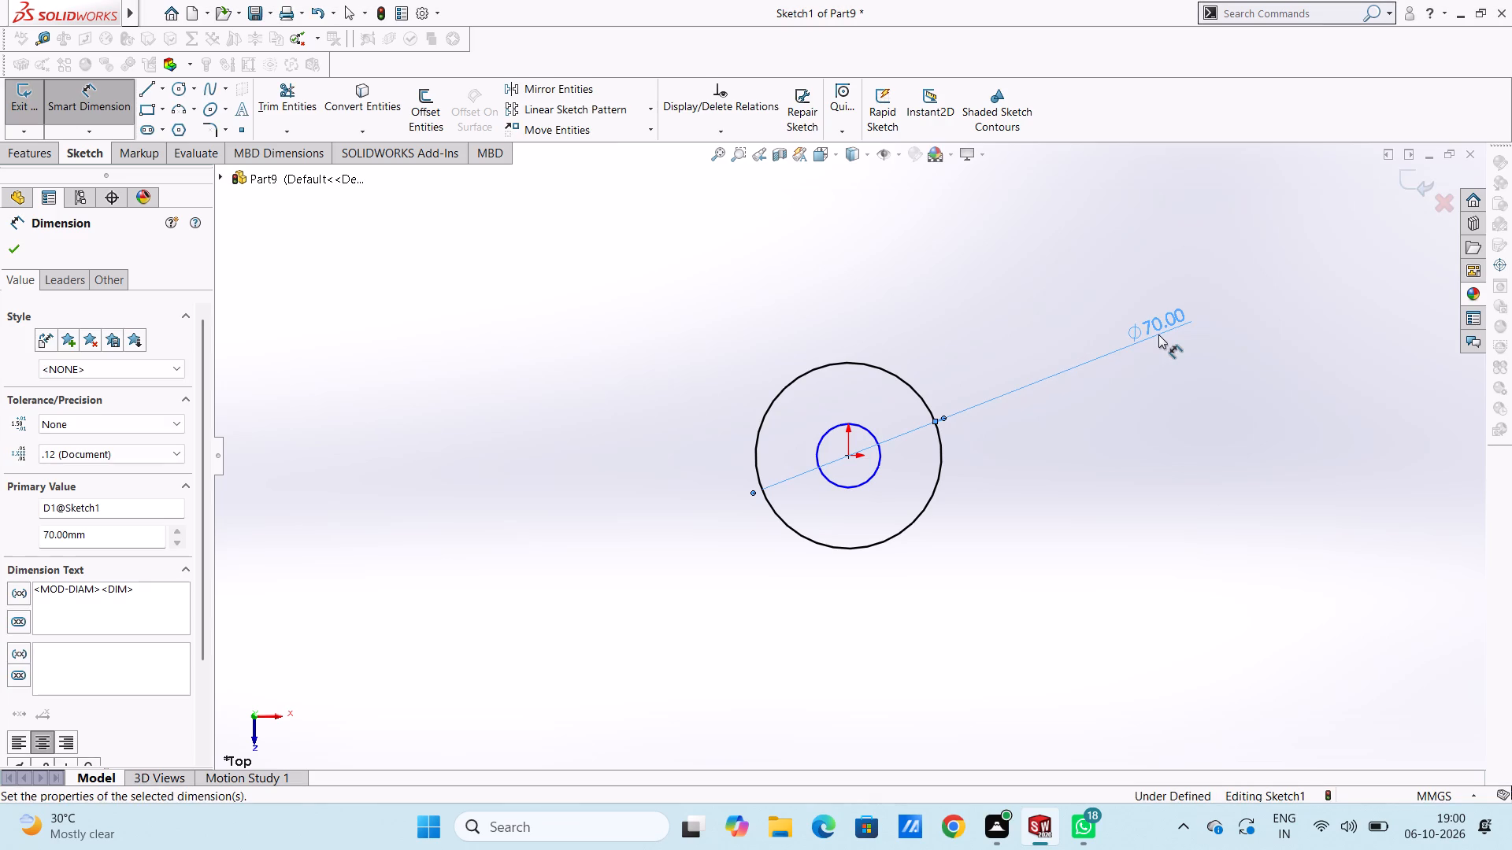
left_click(1147, 334)
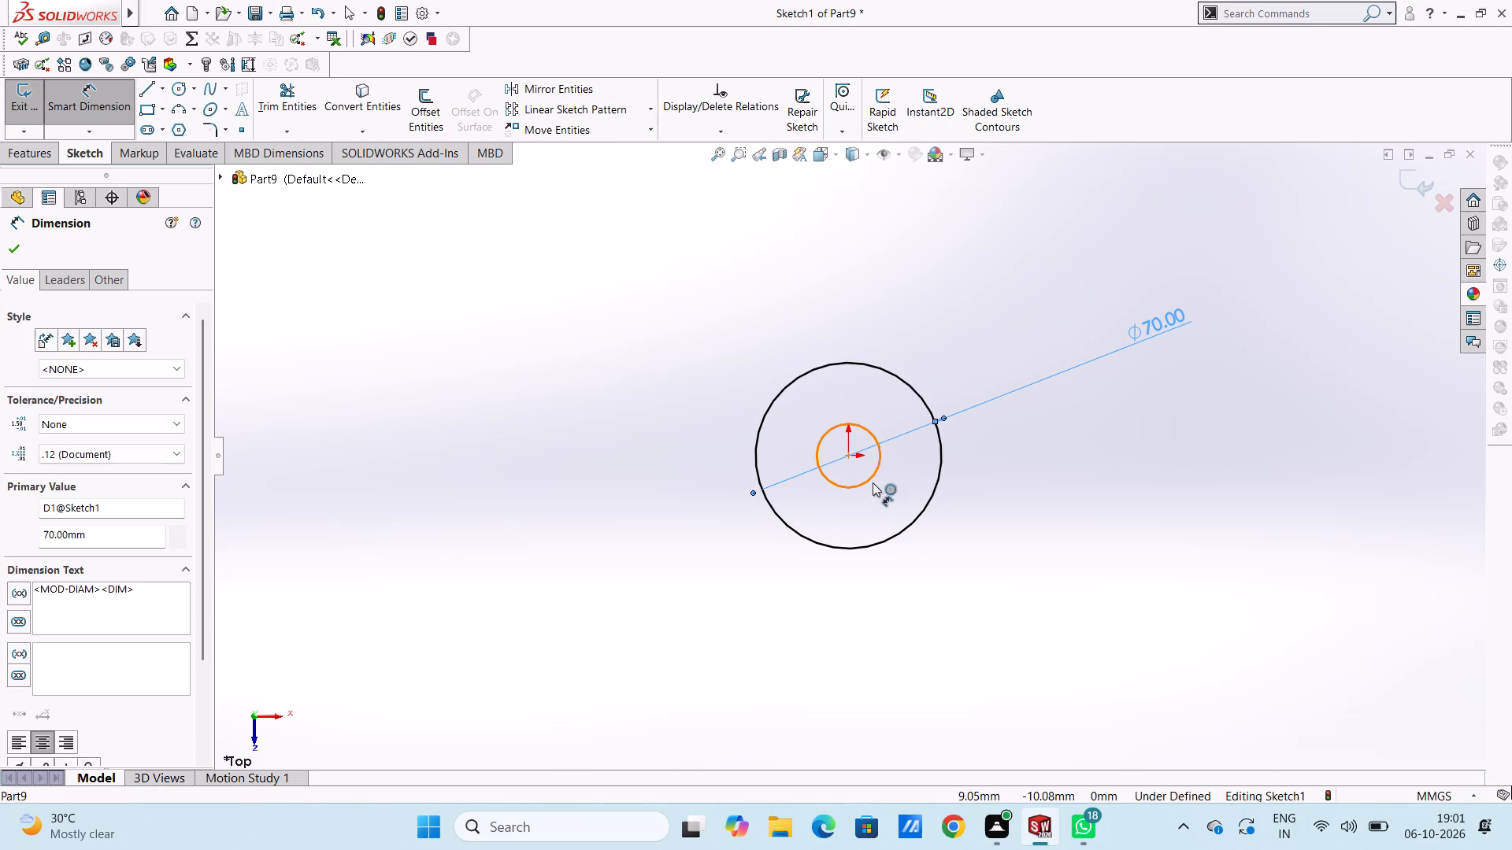
left_click(873, 482)
left_click(1146, 577)
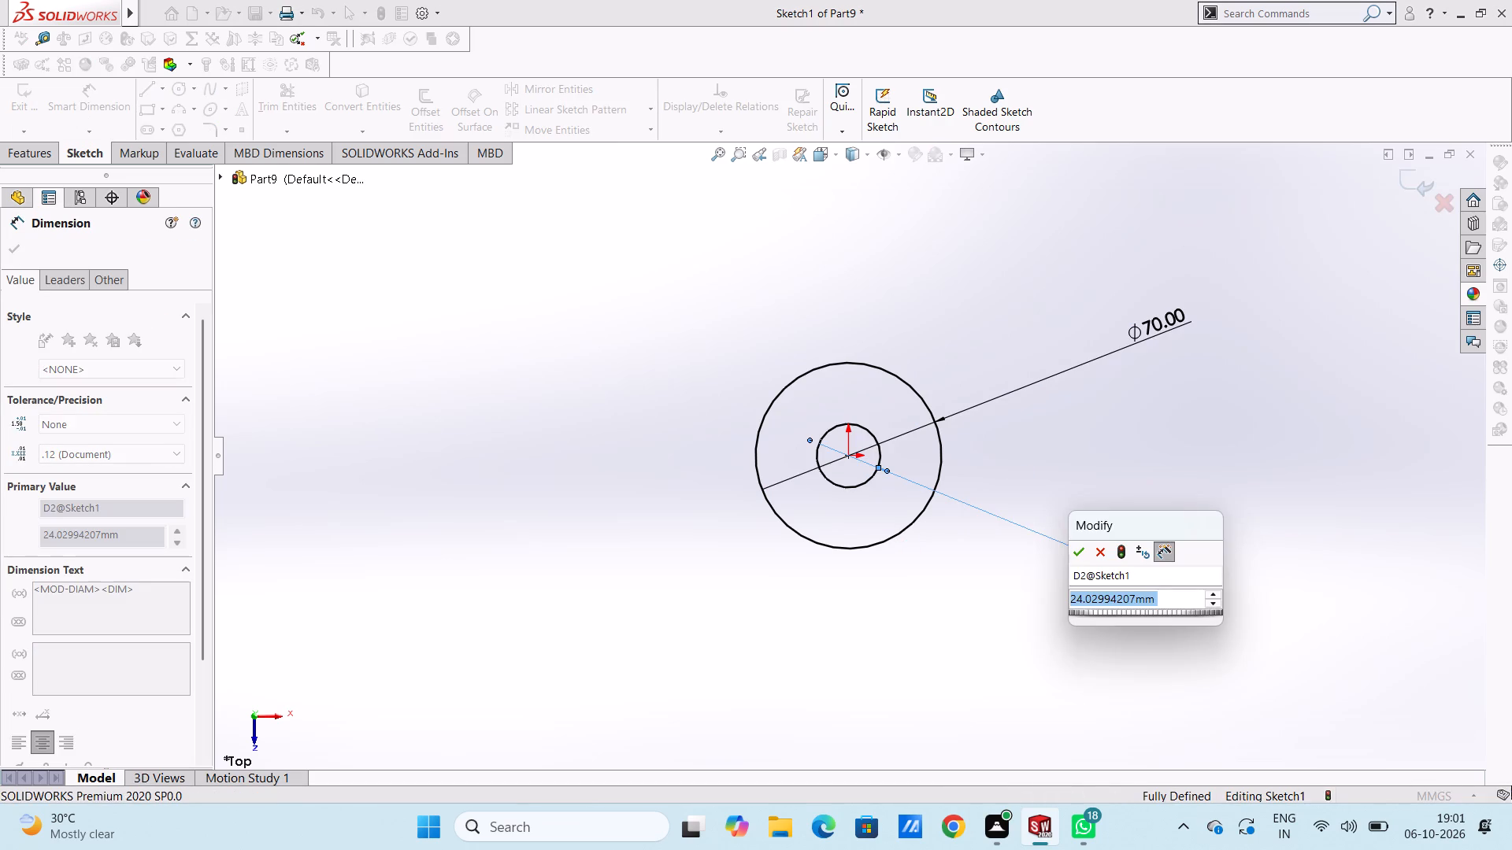
type("50")
key("Return")
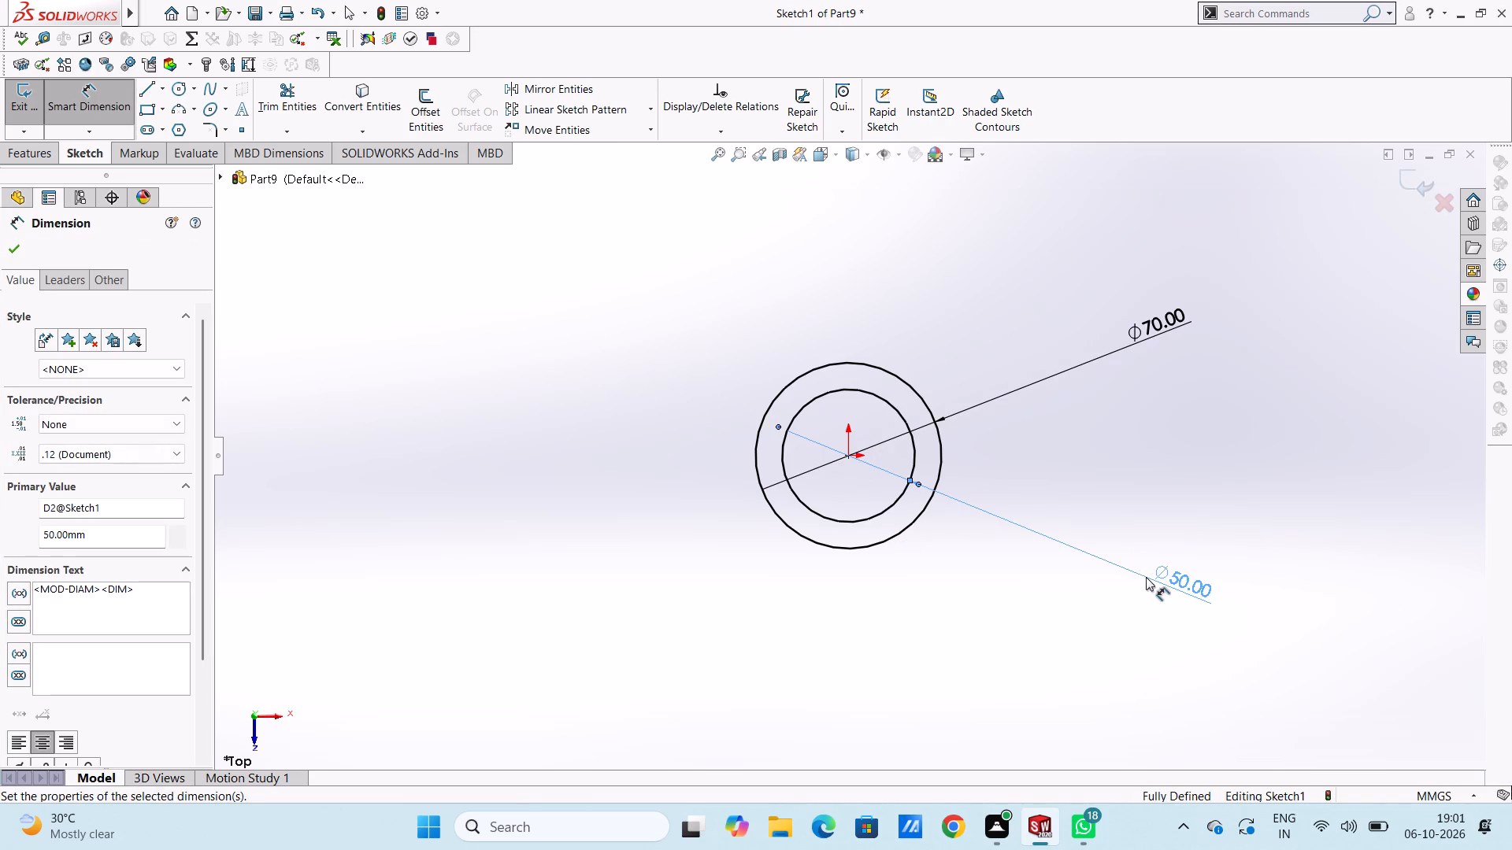
left_click(1121, 465)
Sketch a separate circle of radius 19 mm, centred about 126 mm below the origin.
scroll(1121, 465, "up", 1)
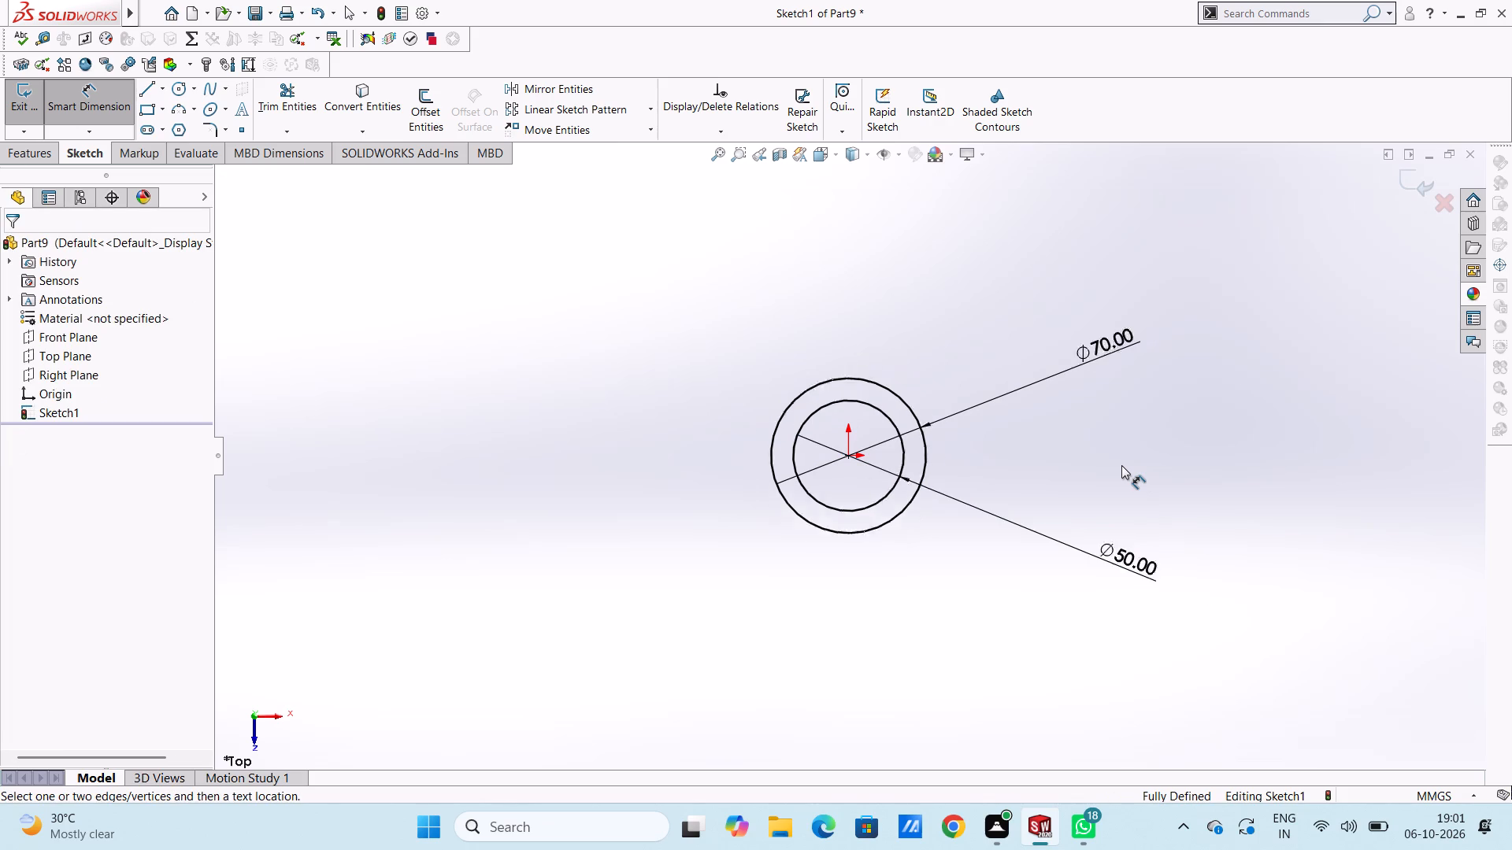
scroll(1121, 465, "up", 2)
scroll(811, 542, "up", 2)
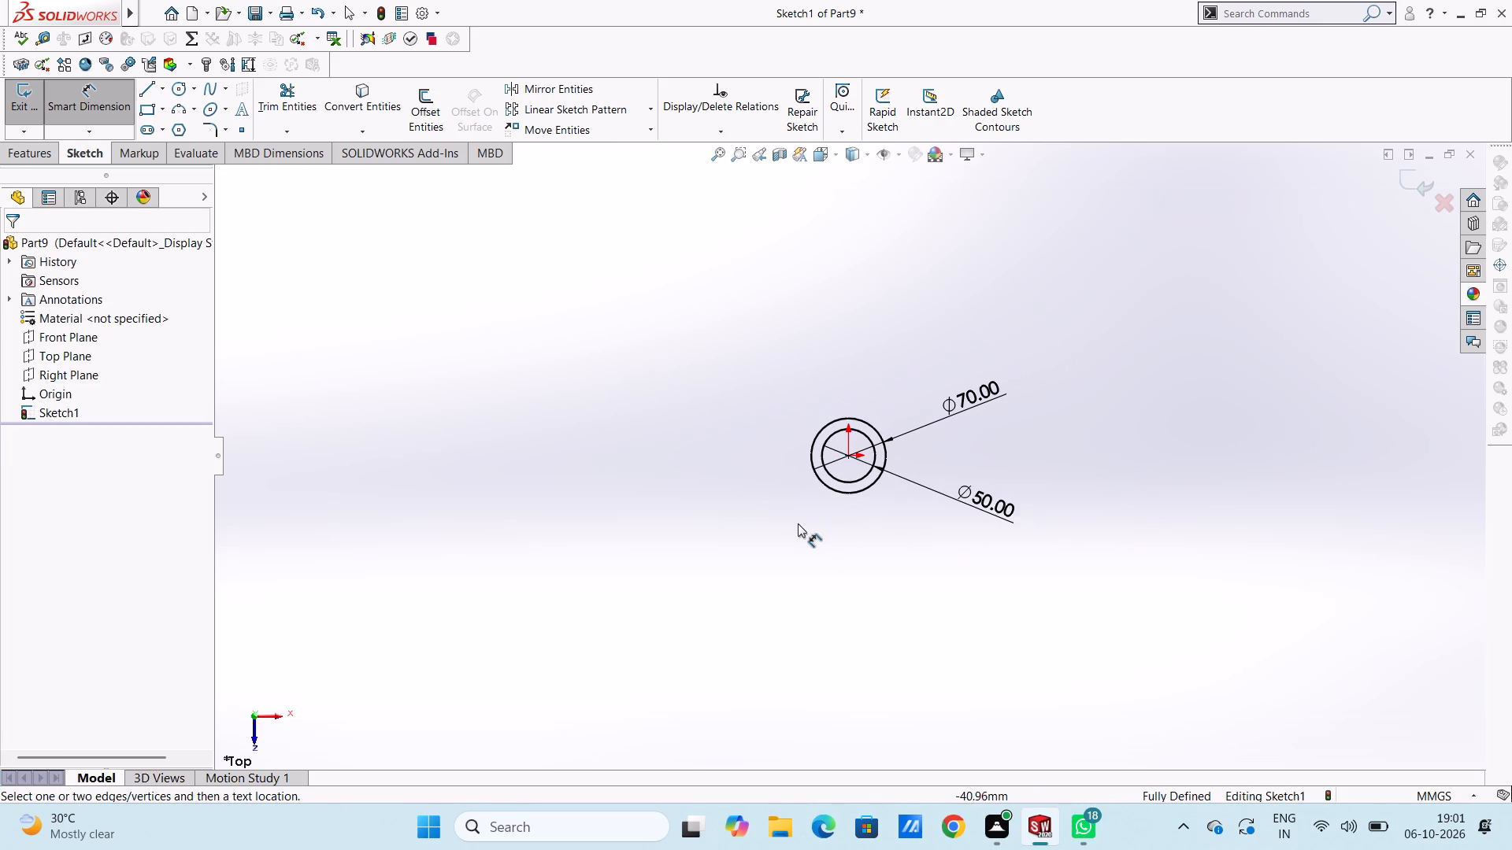
scroll(796, 522, "down", 4)
scroll(796, 521, "up", 2)
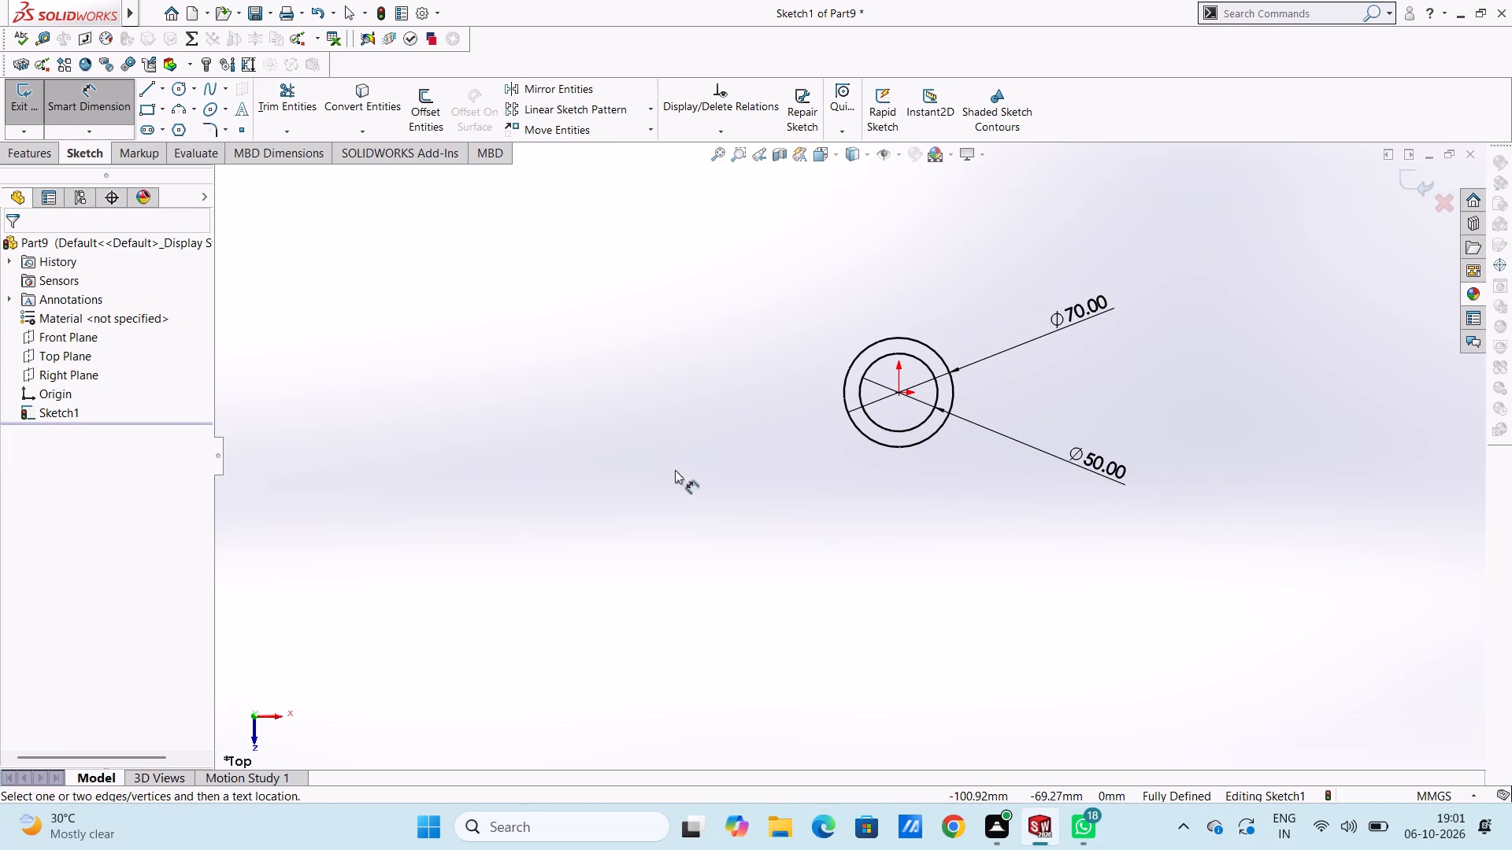
left_click(176, 91)
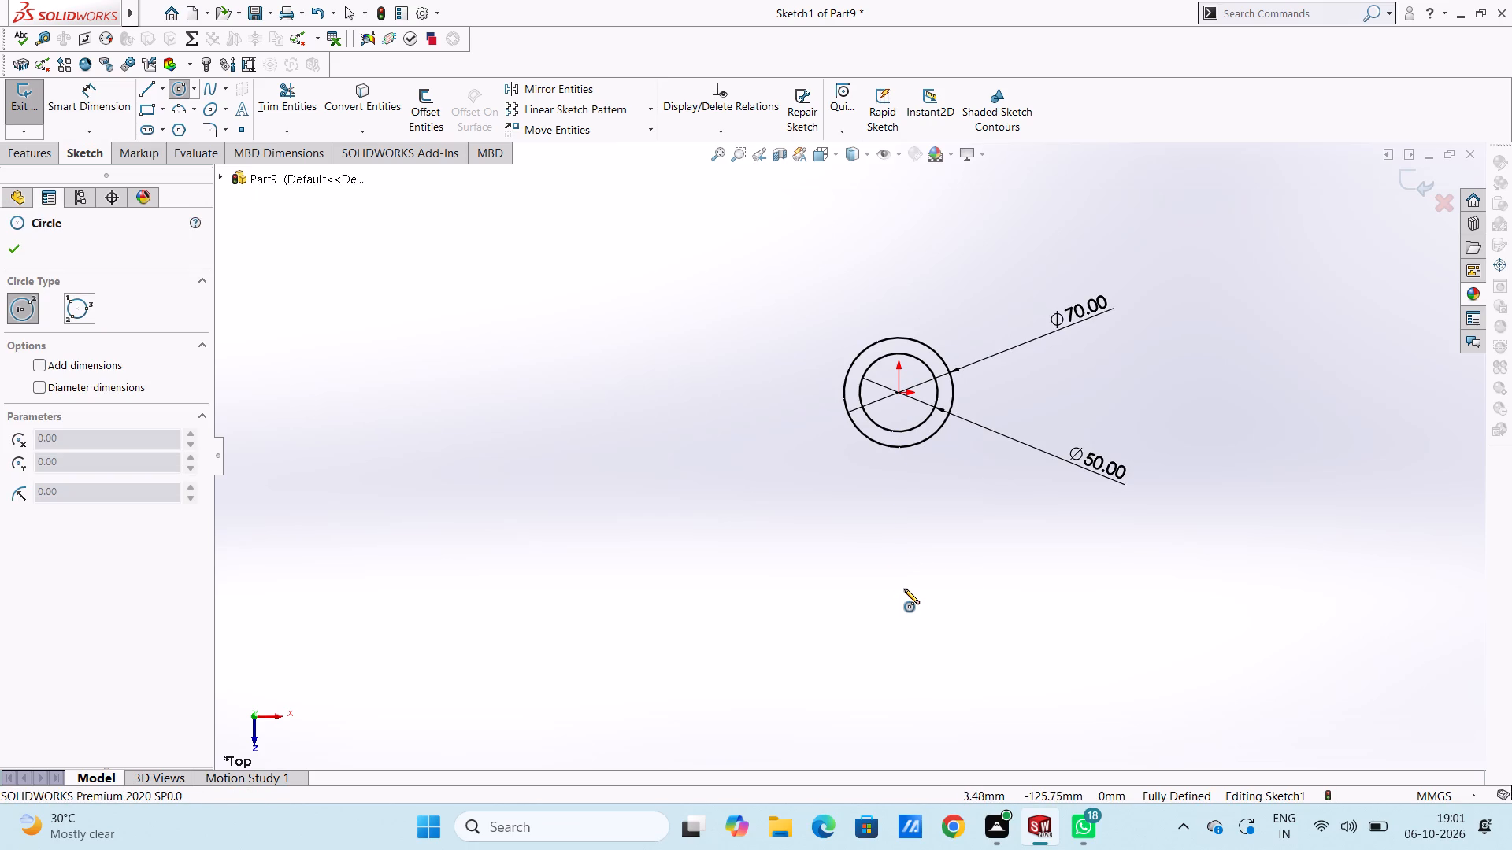
left_click(904, 589)
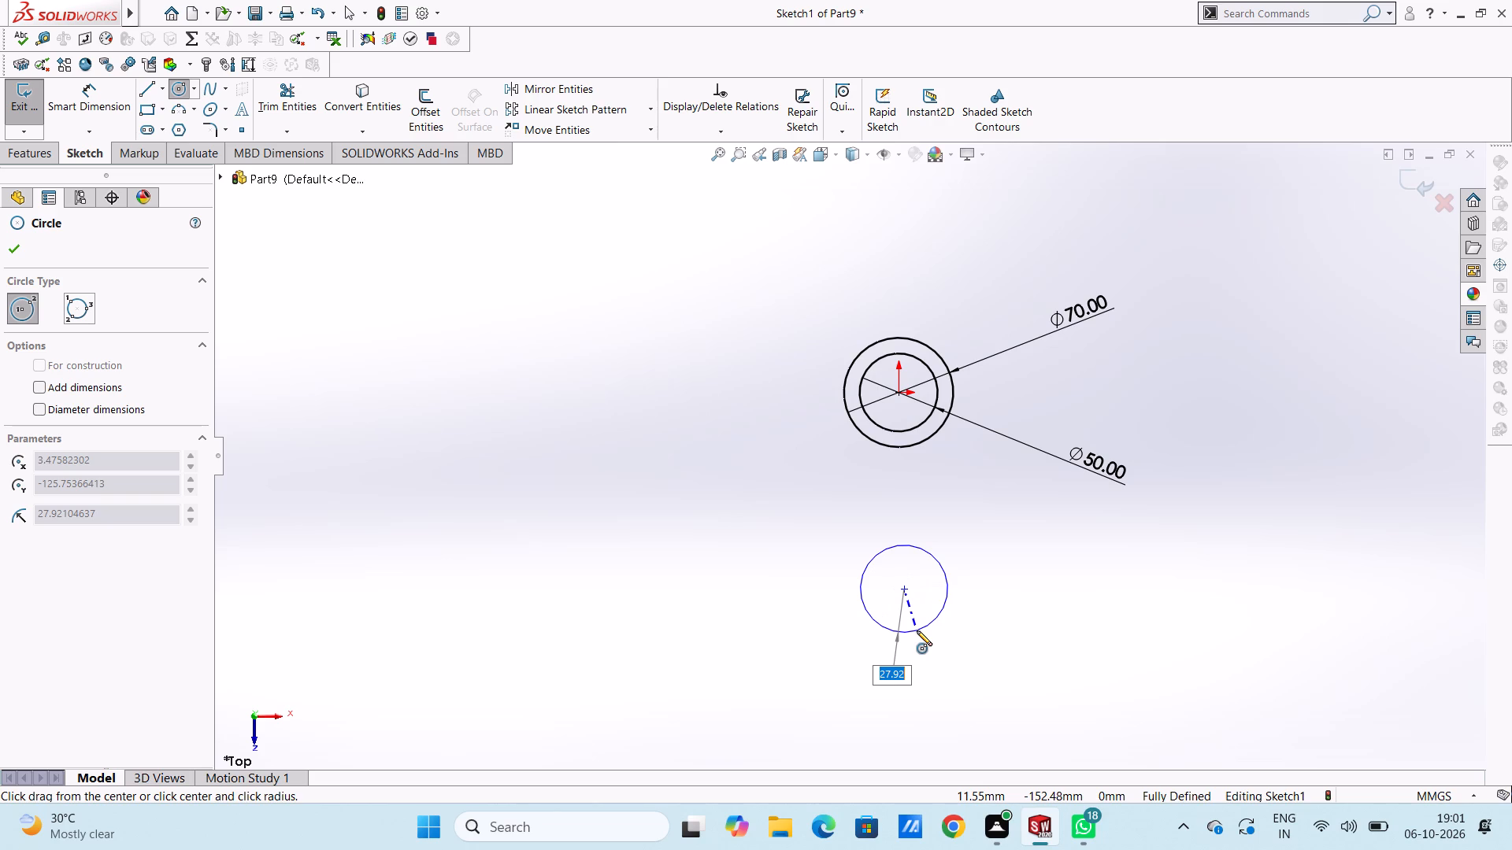
type("19")
key("Return")
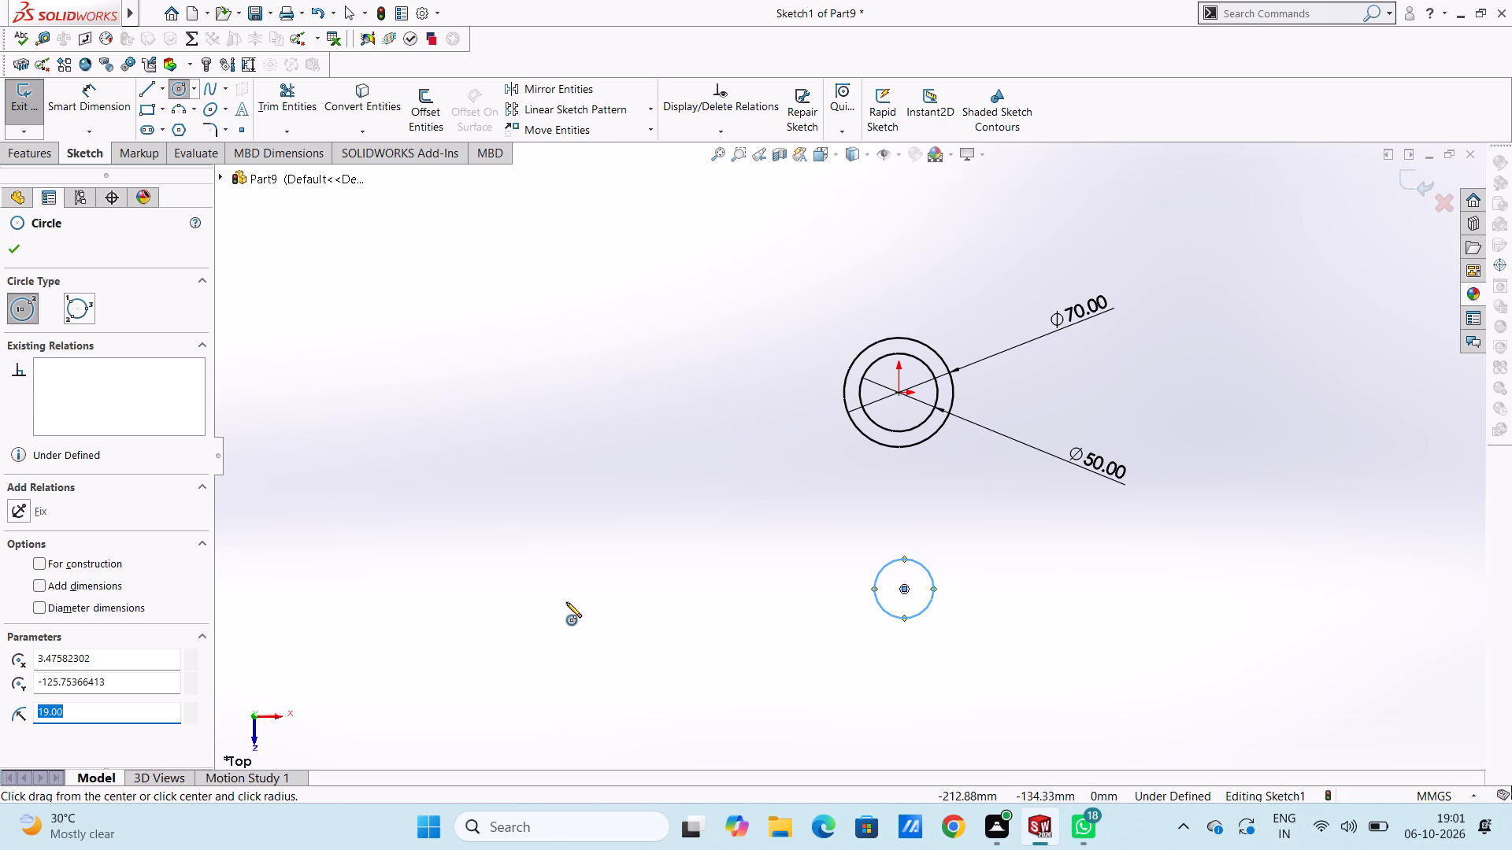
left_click(14, 252)
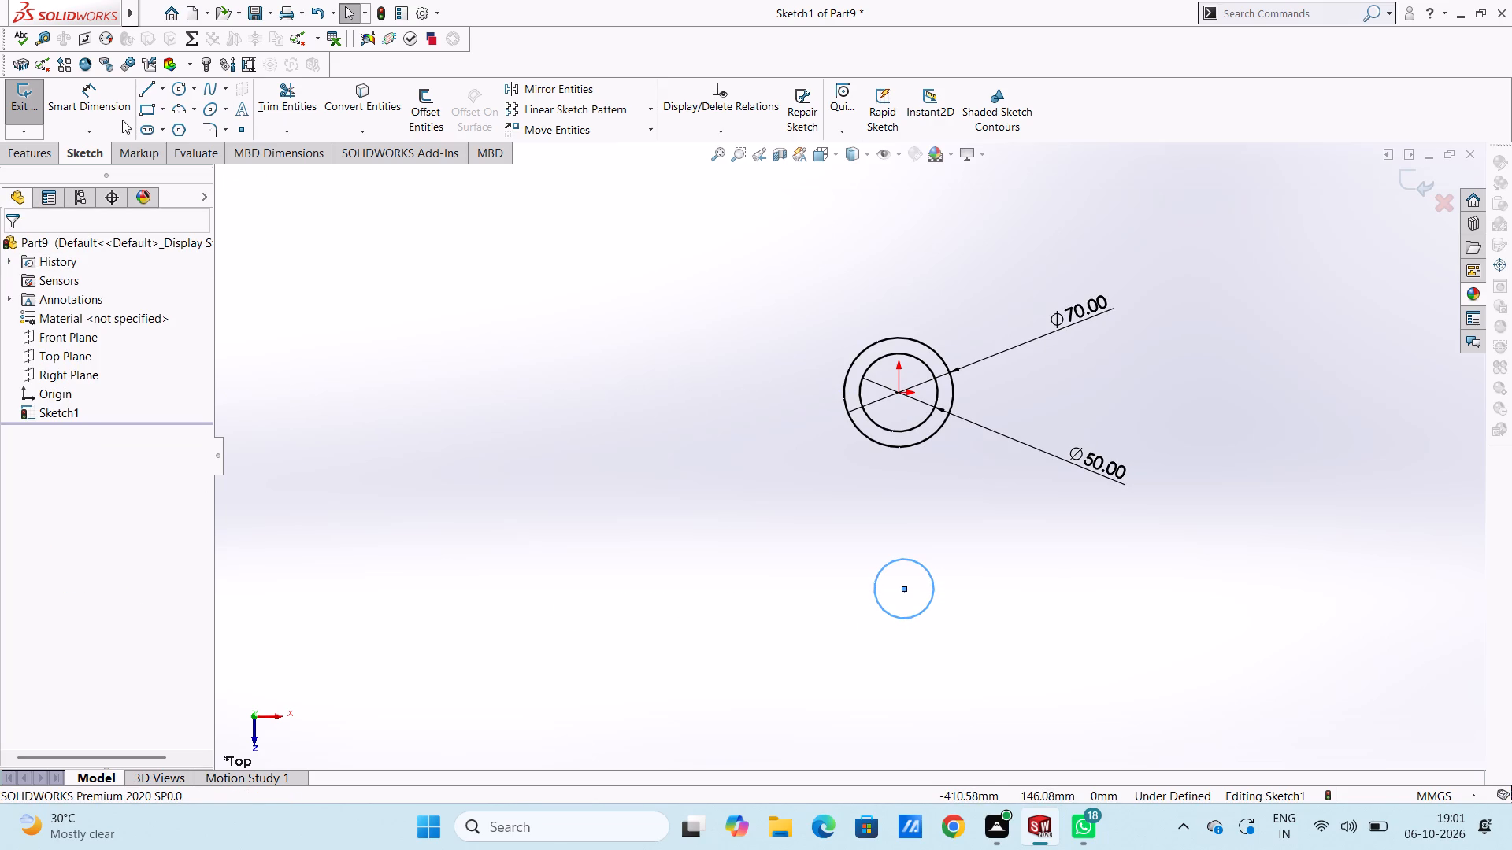
Dimension the lower circle's diameter as 38 mm.
left_click(120, 102)
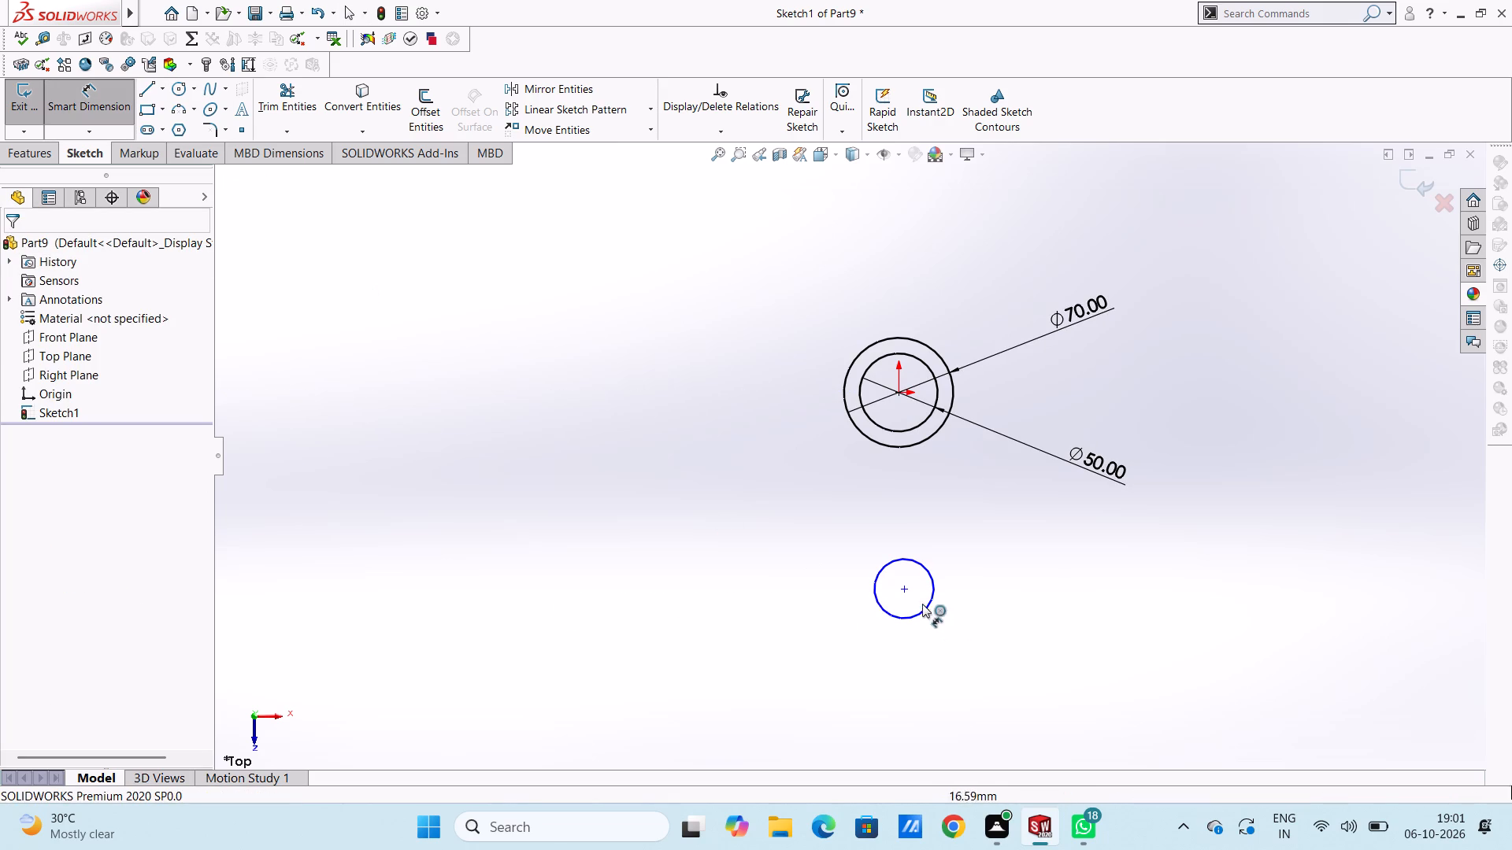
left_click(922, 603)
left_click(924, 607)
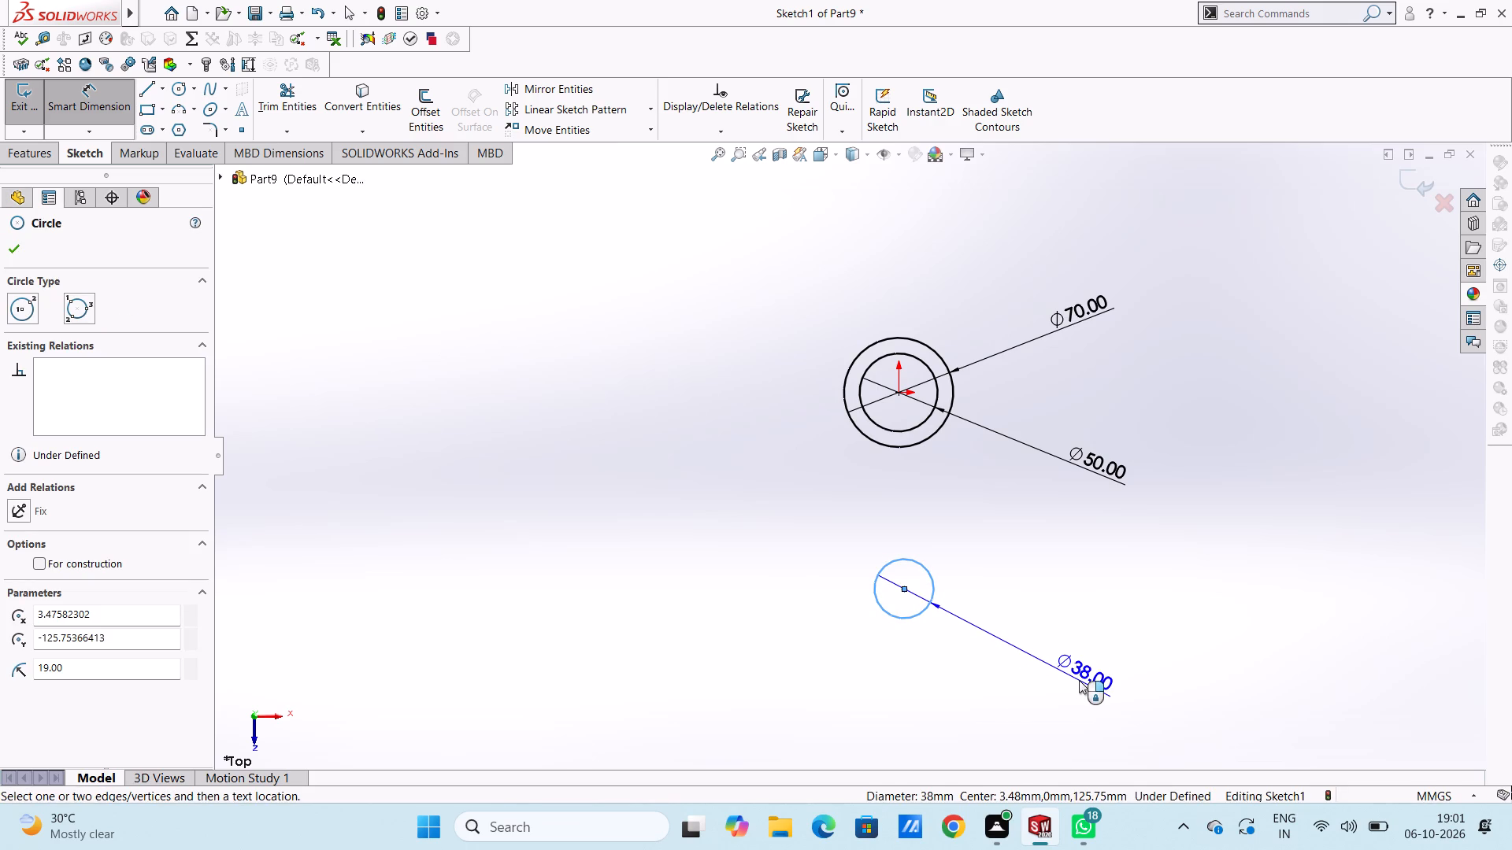
left_click(1079, 680)
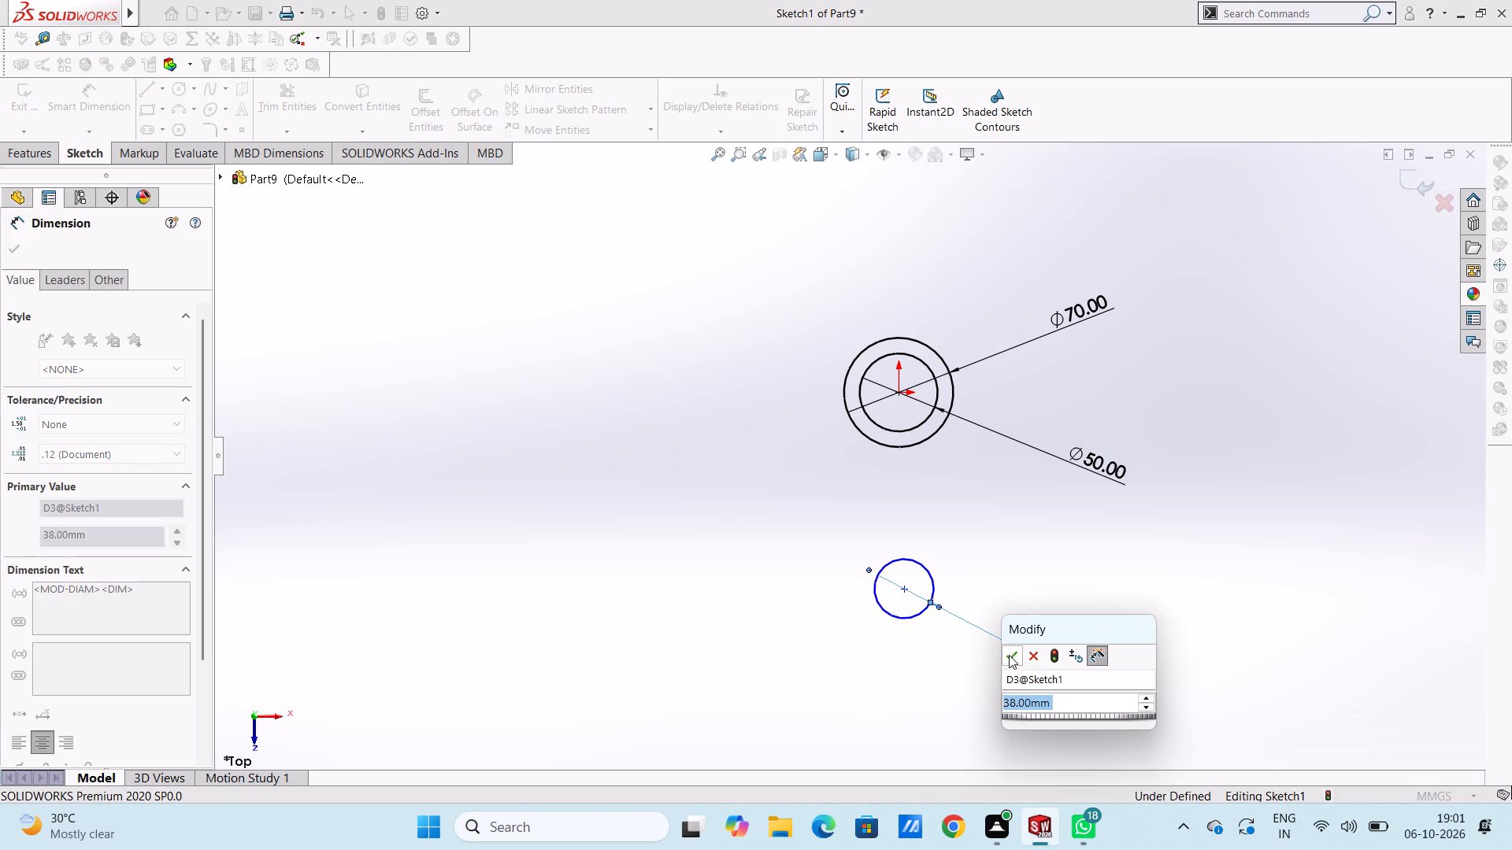
left_click(1008, 654)
left_click(933, 680)
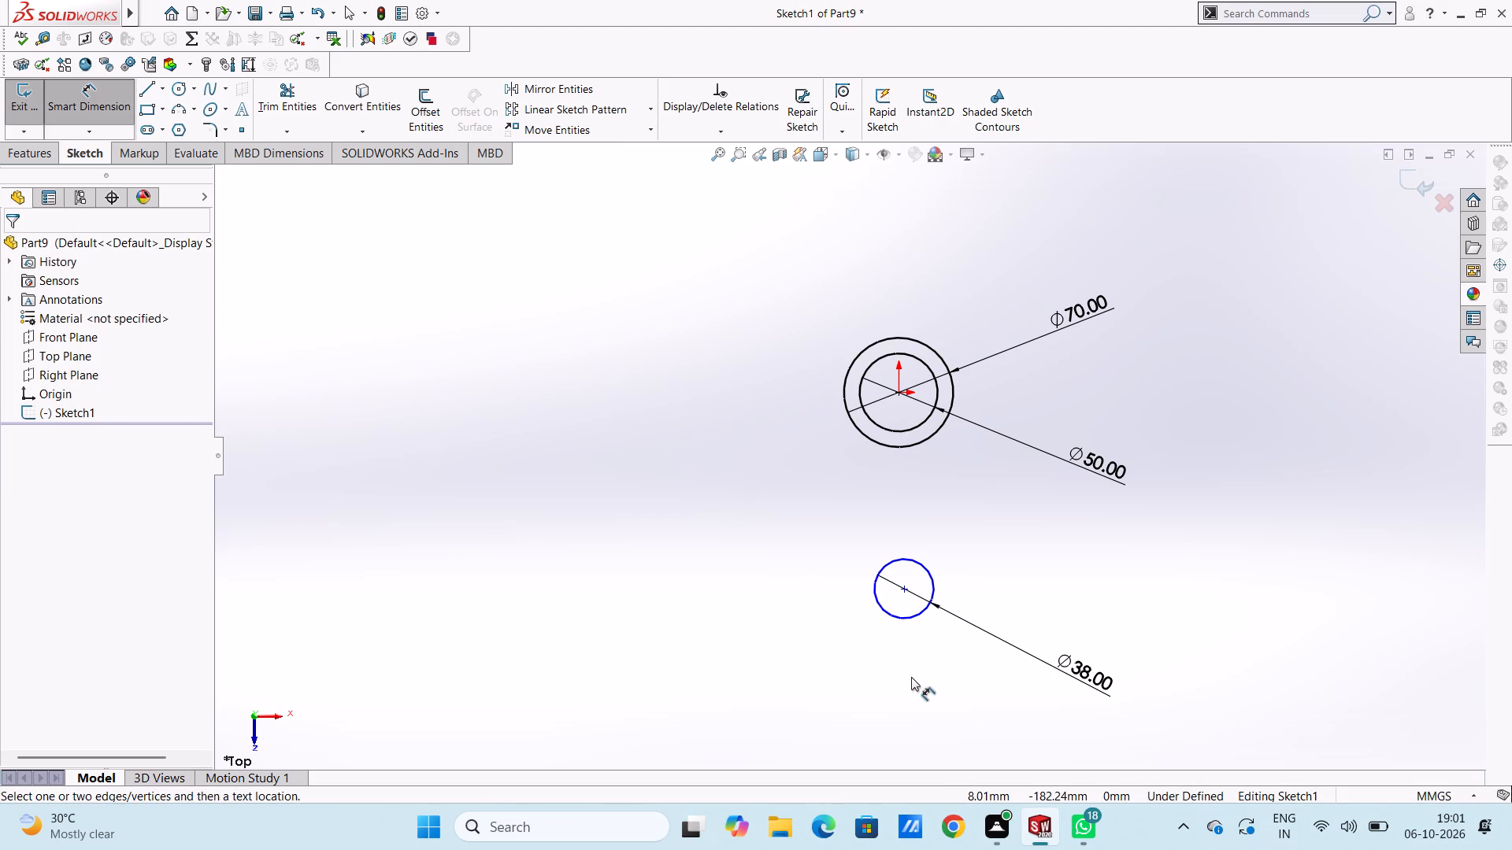
Dimension the vertical distance between the origin and the lower circle's centre as 119 mm.
left_click(899, 393)
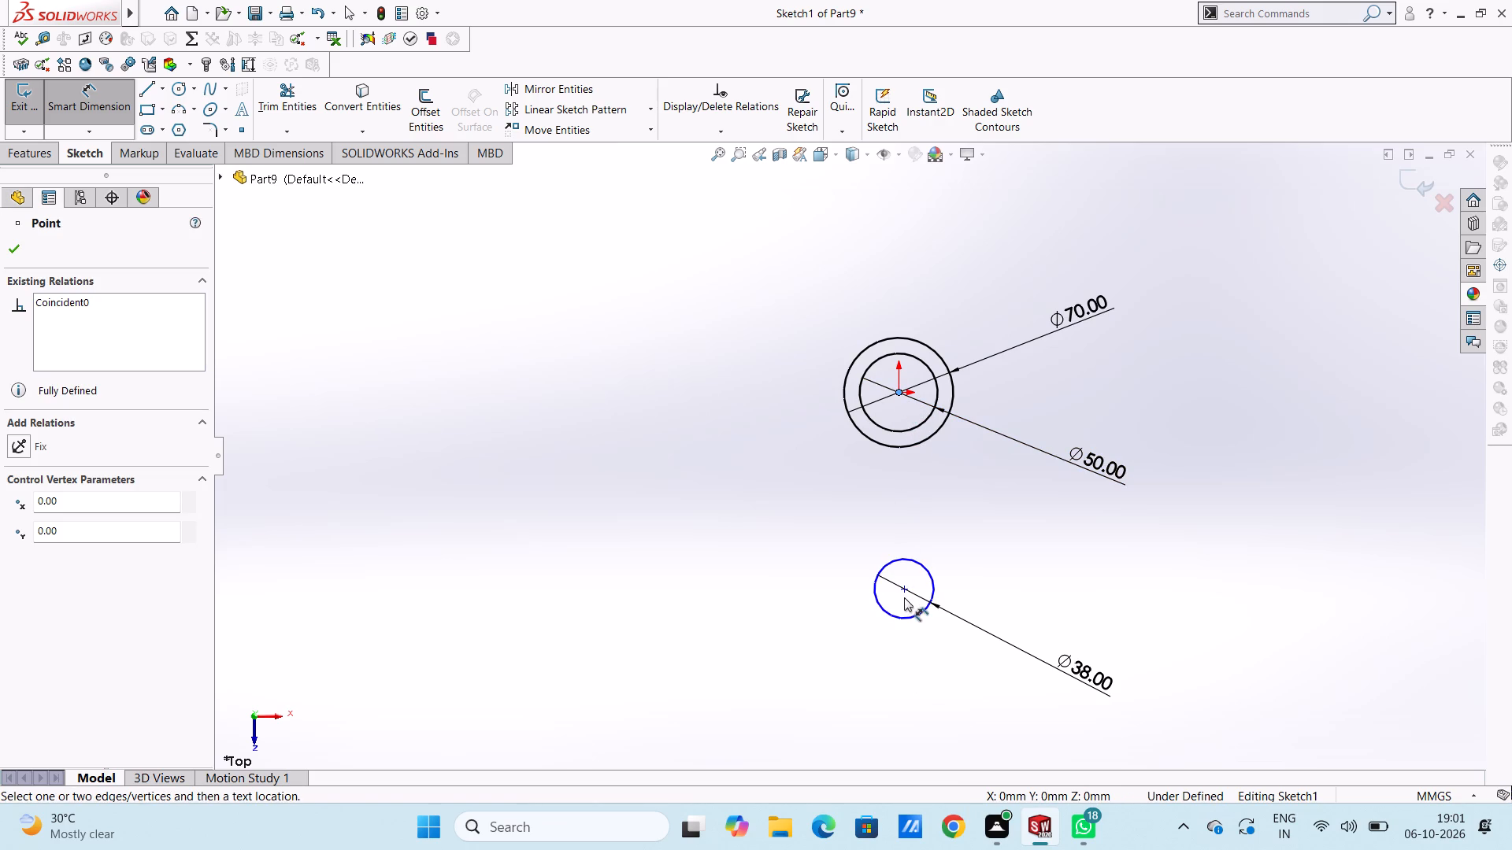
left_click(905, 589)
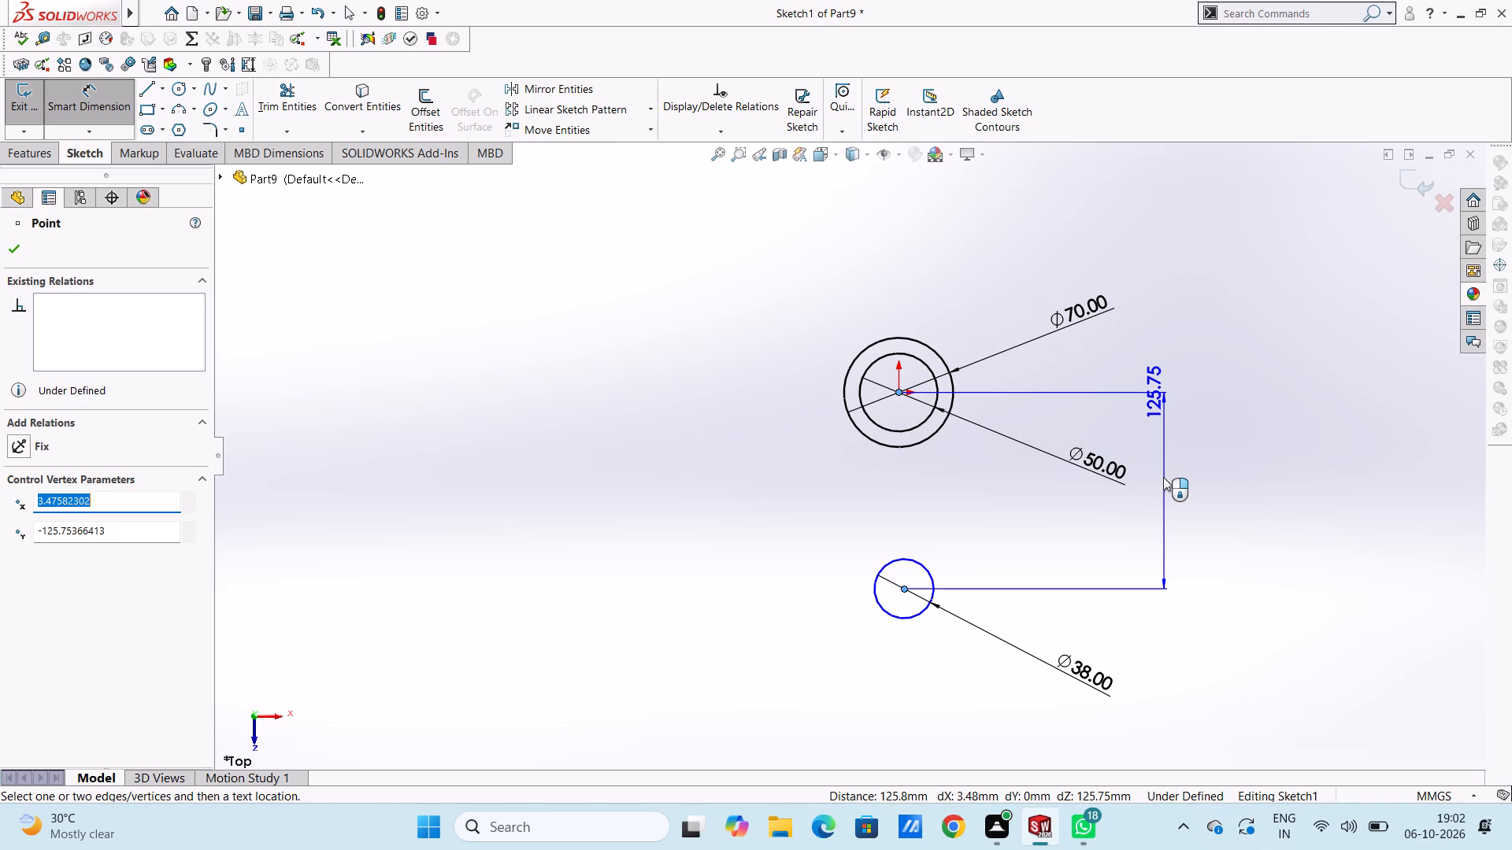
left_click(1163, 477)
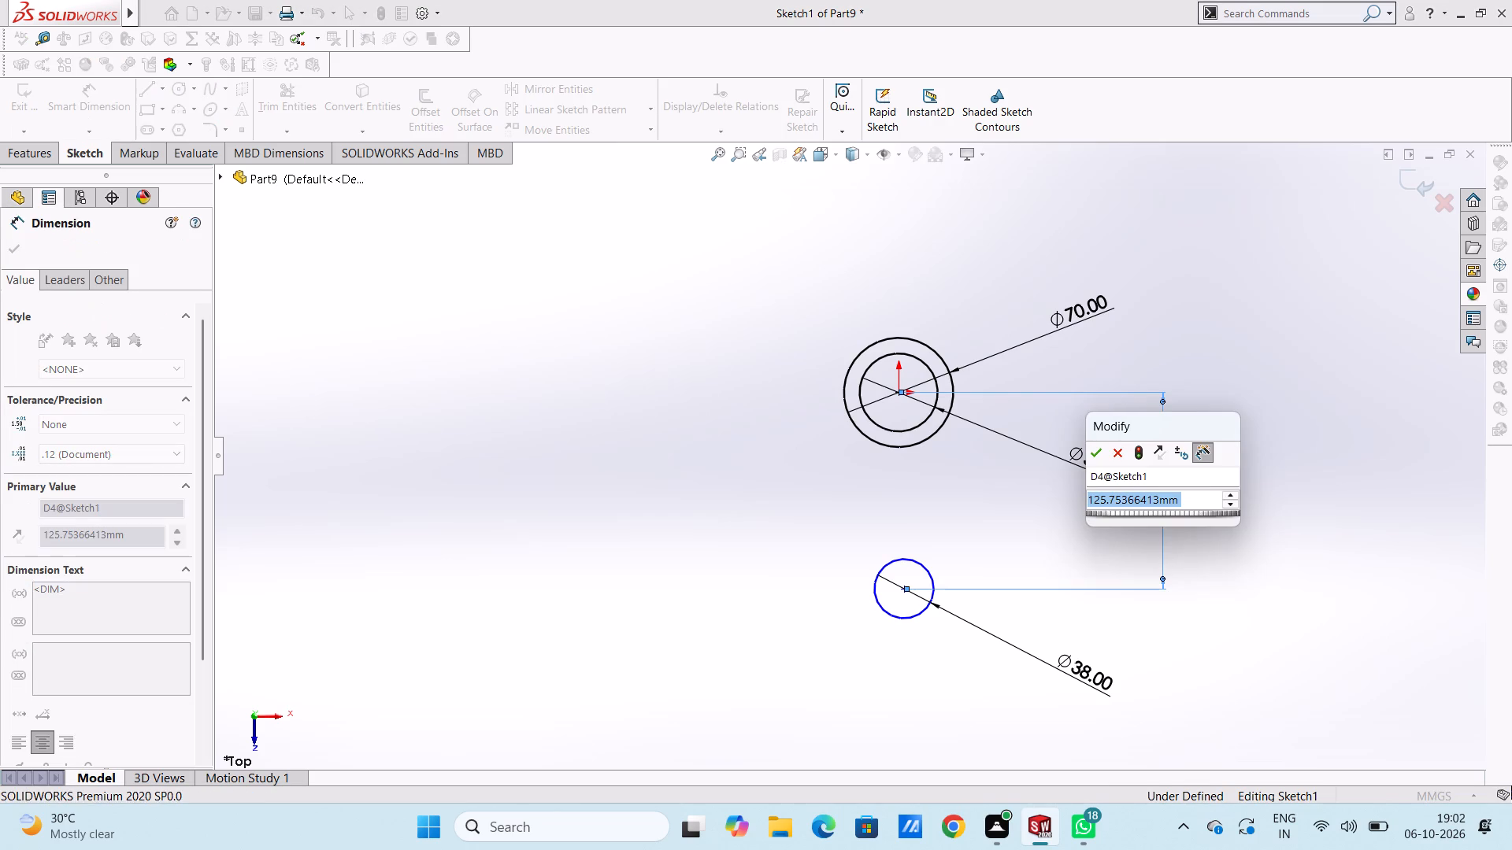
type("119")
key("Return")
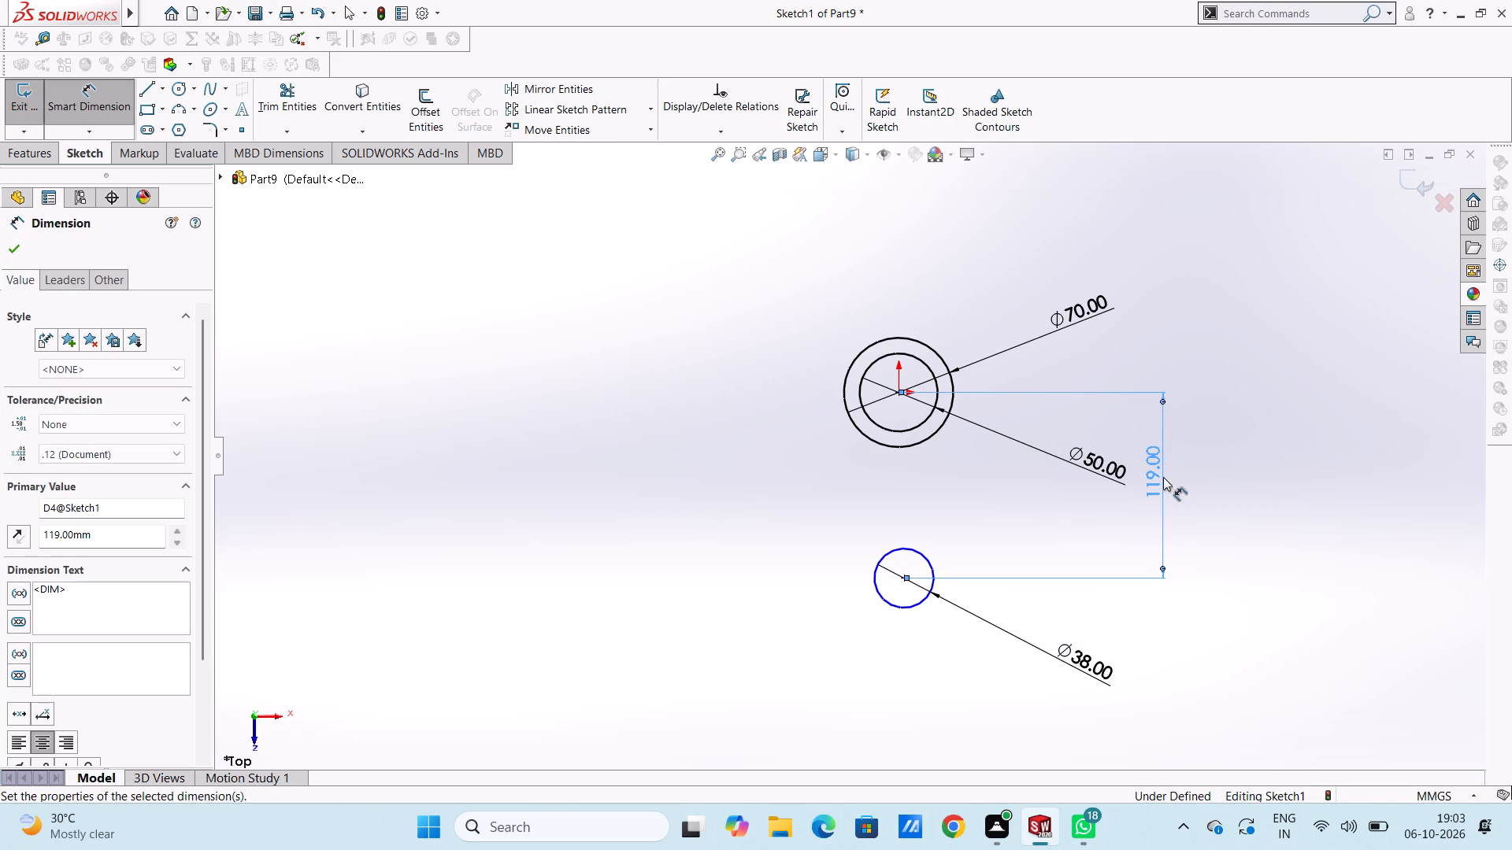
left_click(918, 496)
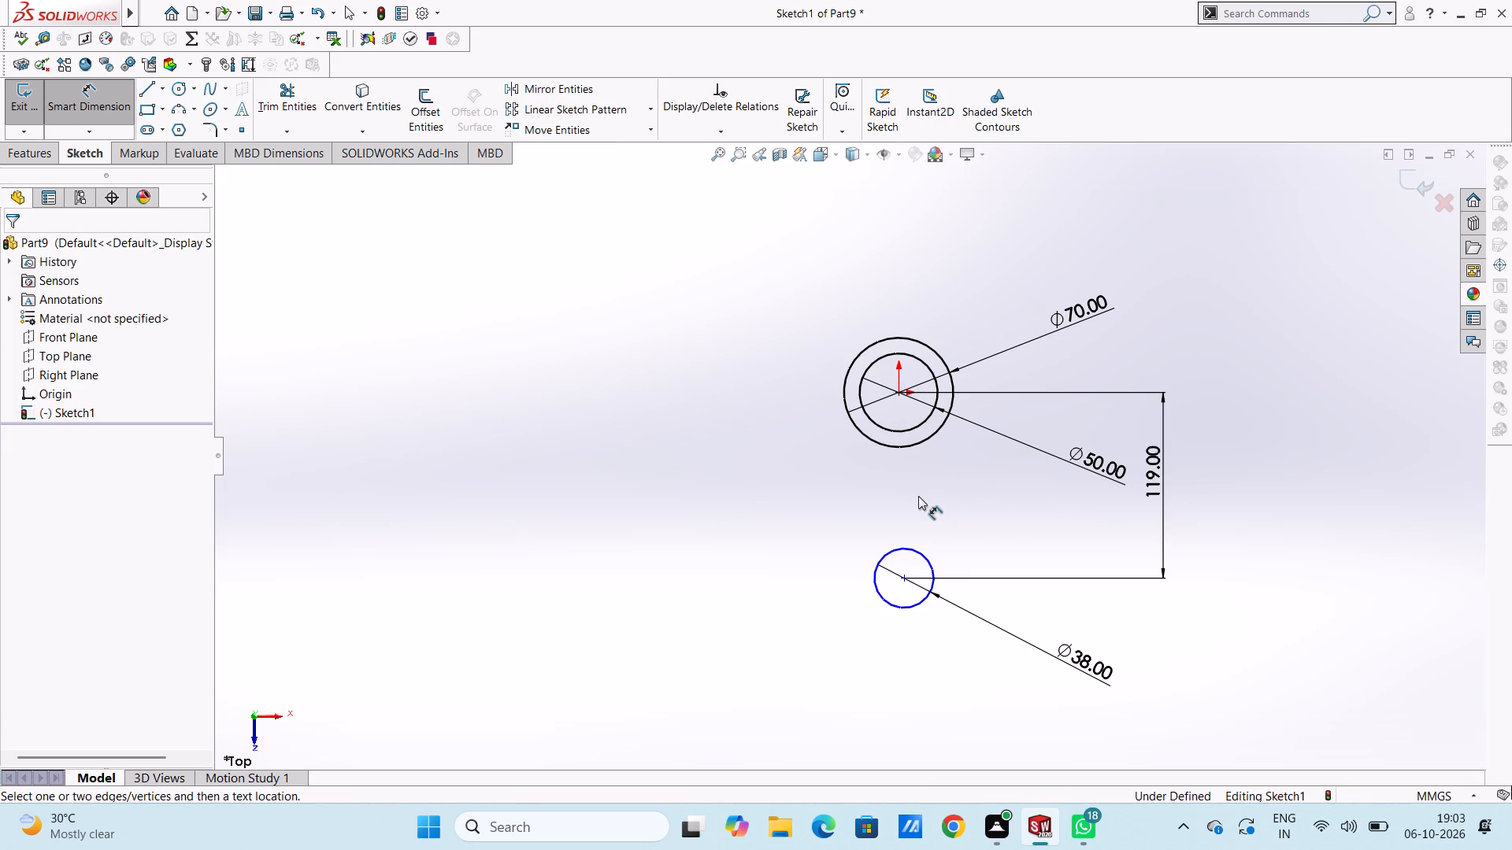
Set the vertical distance between the origin and the lower circle's centre to 121 mm.
double_click(1160, 471)
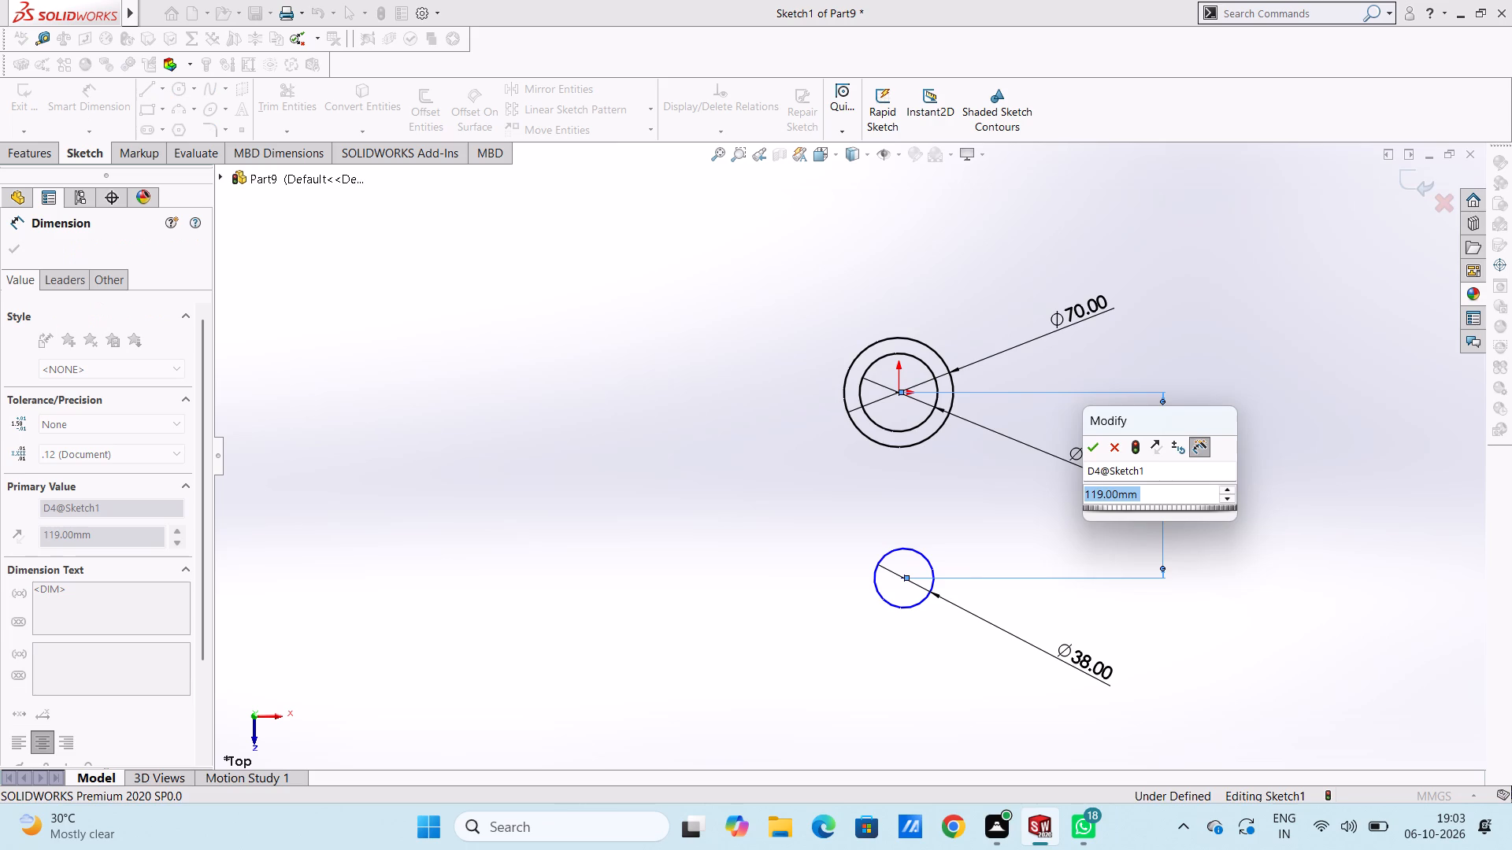
type("121")
key("Return")
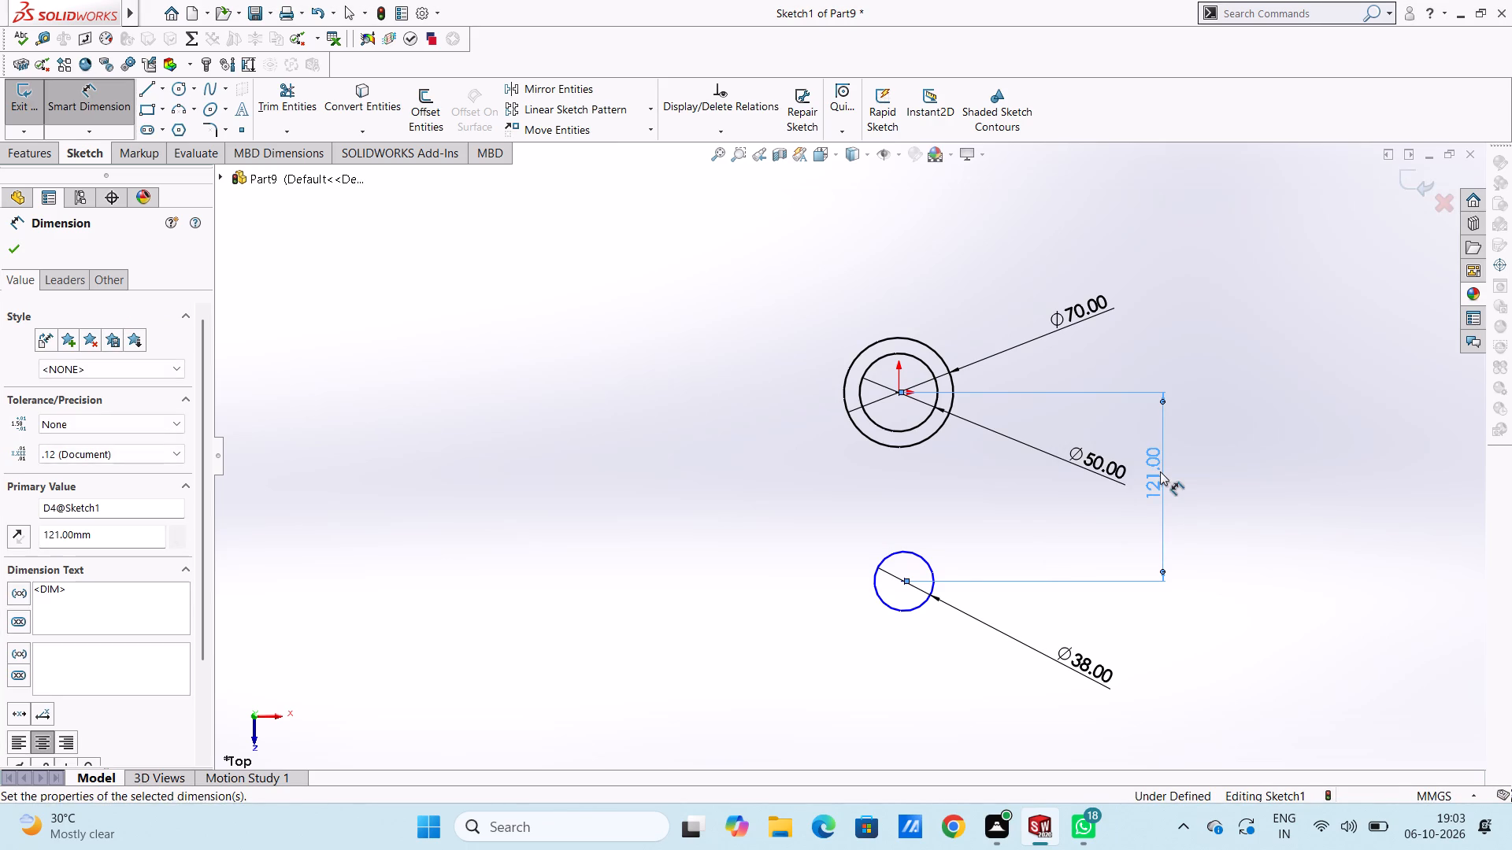
left_click(1075, 507)
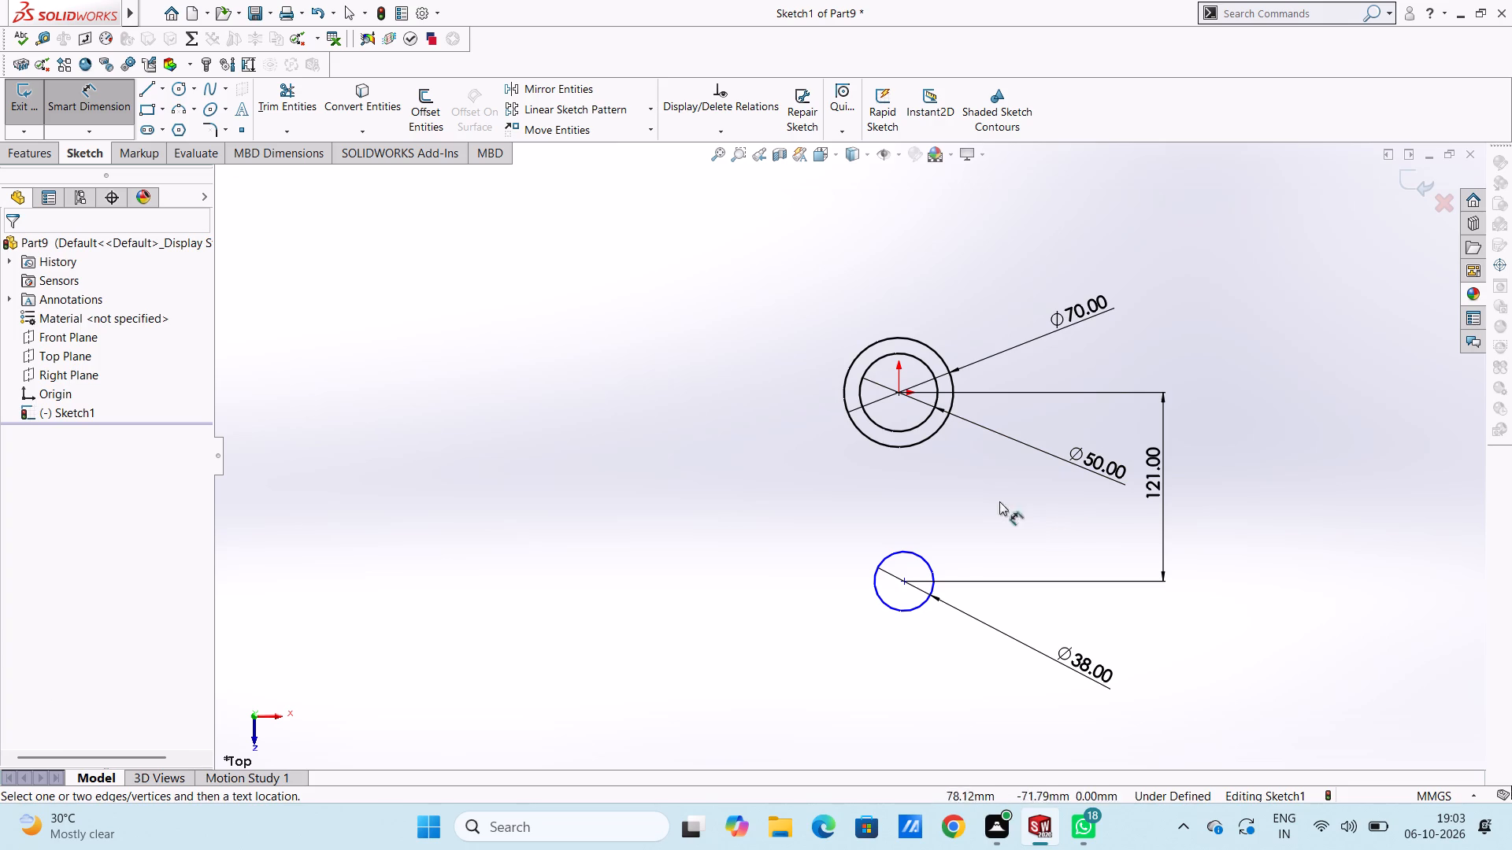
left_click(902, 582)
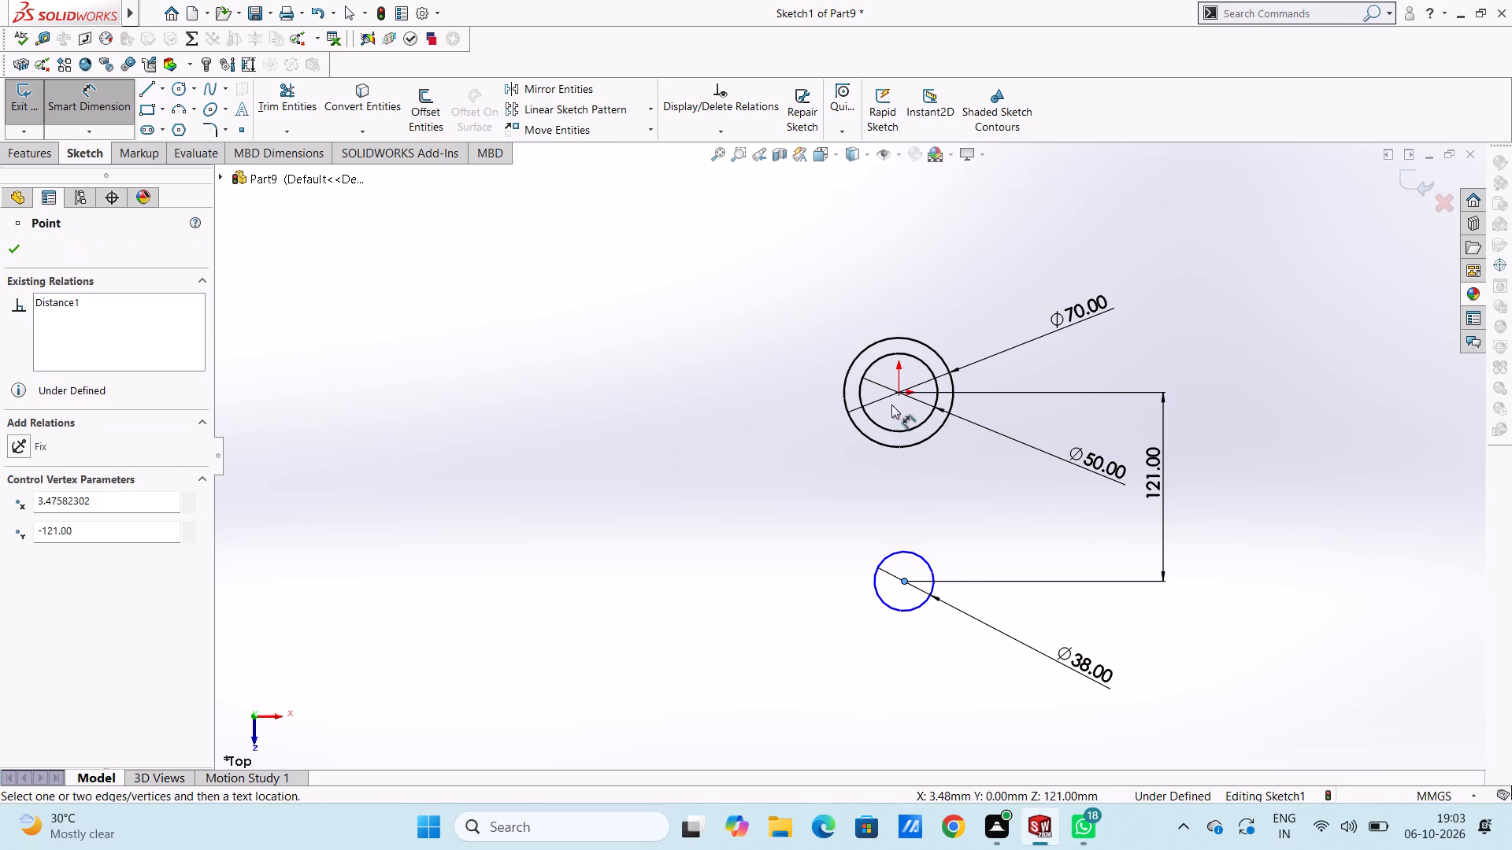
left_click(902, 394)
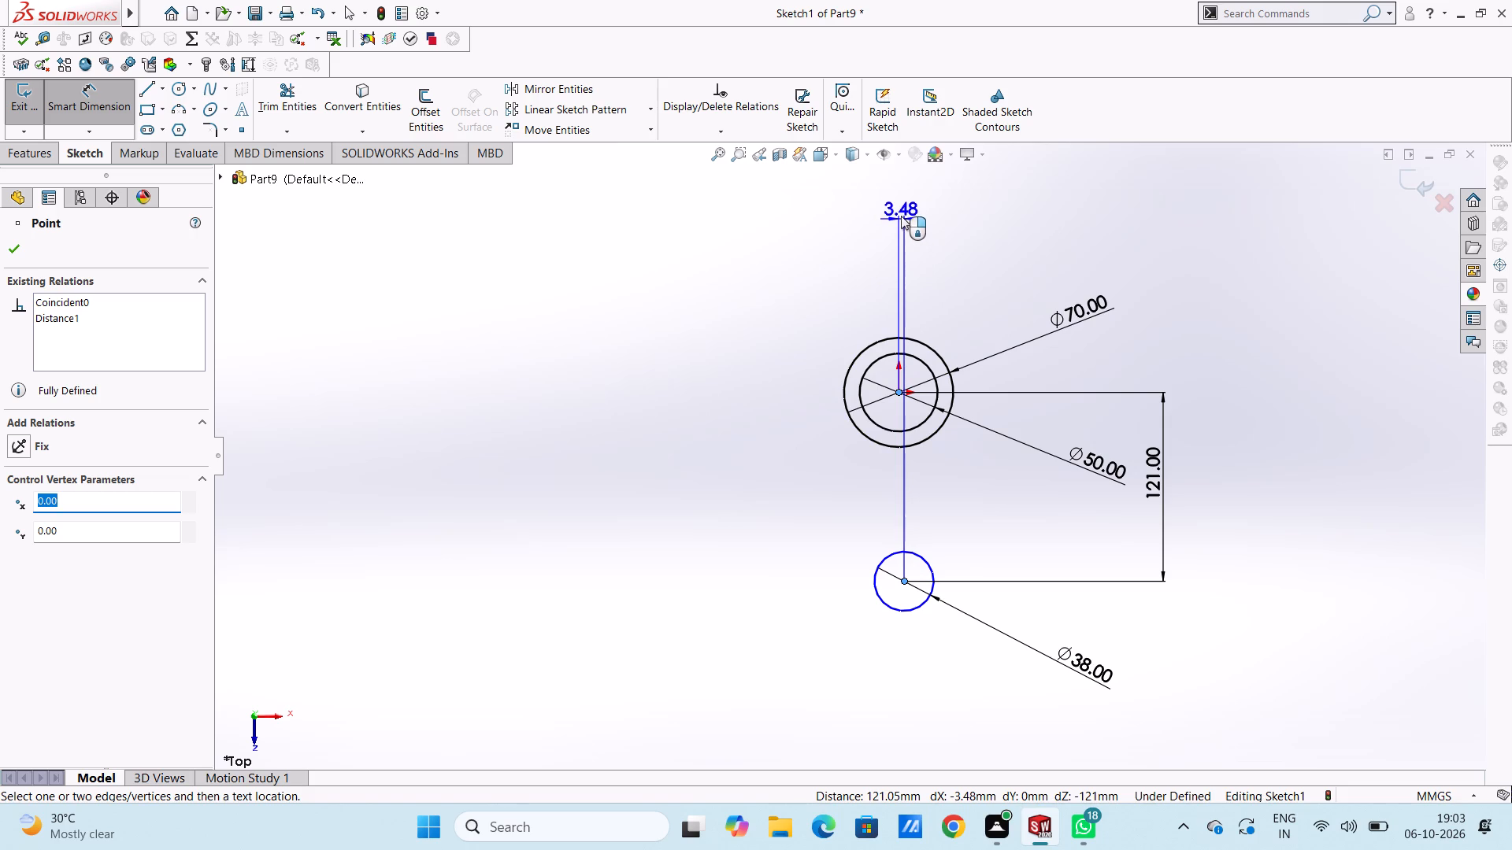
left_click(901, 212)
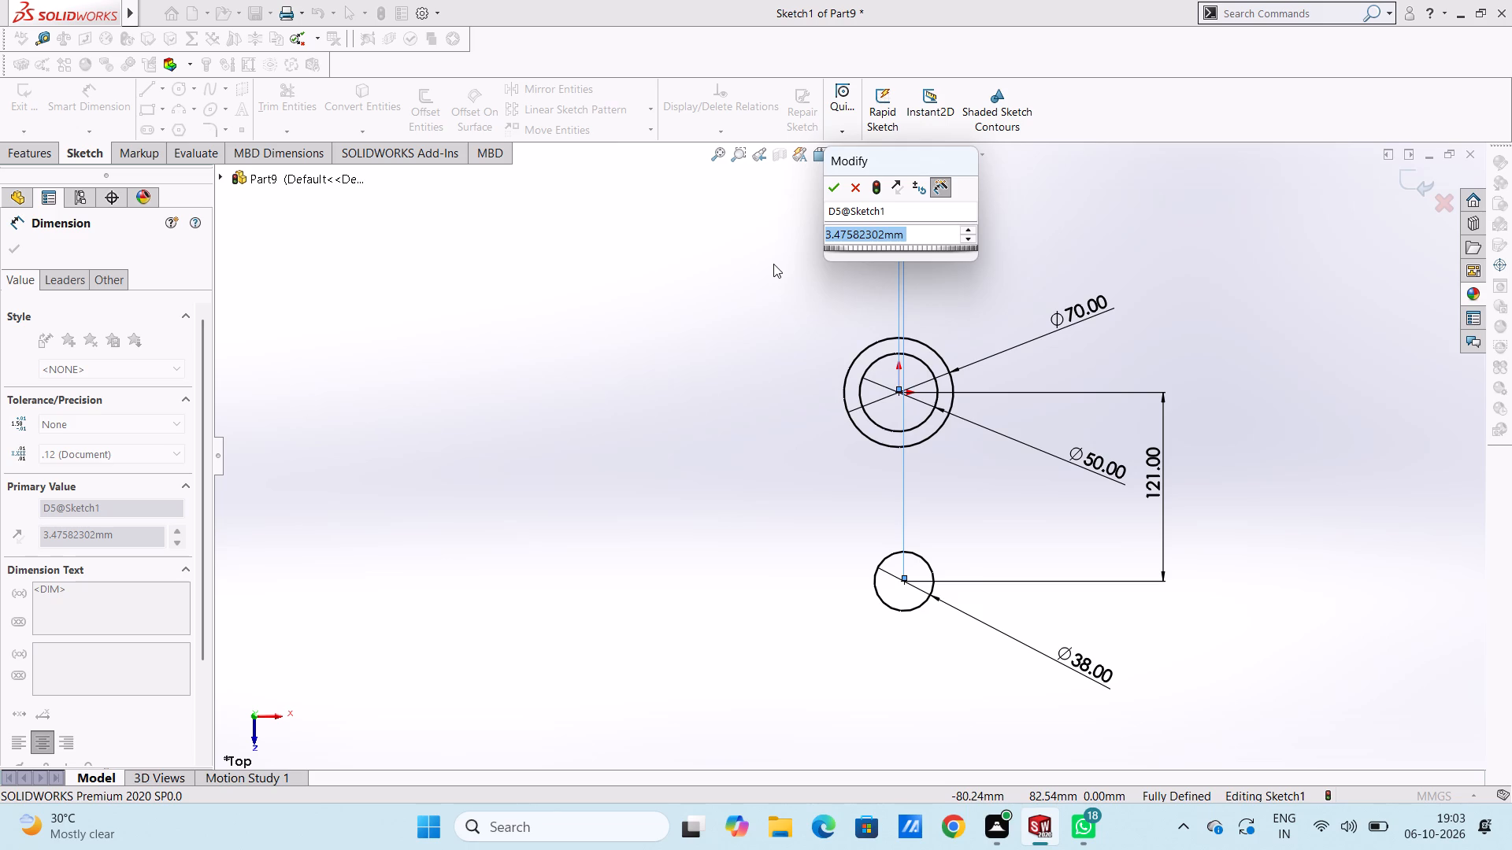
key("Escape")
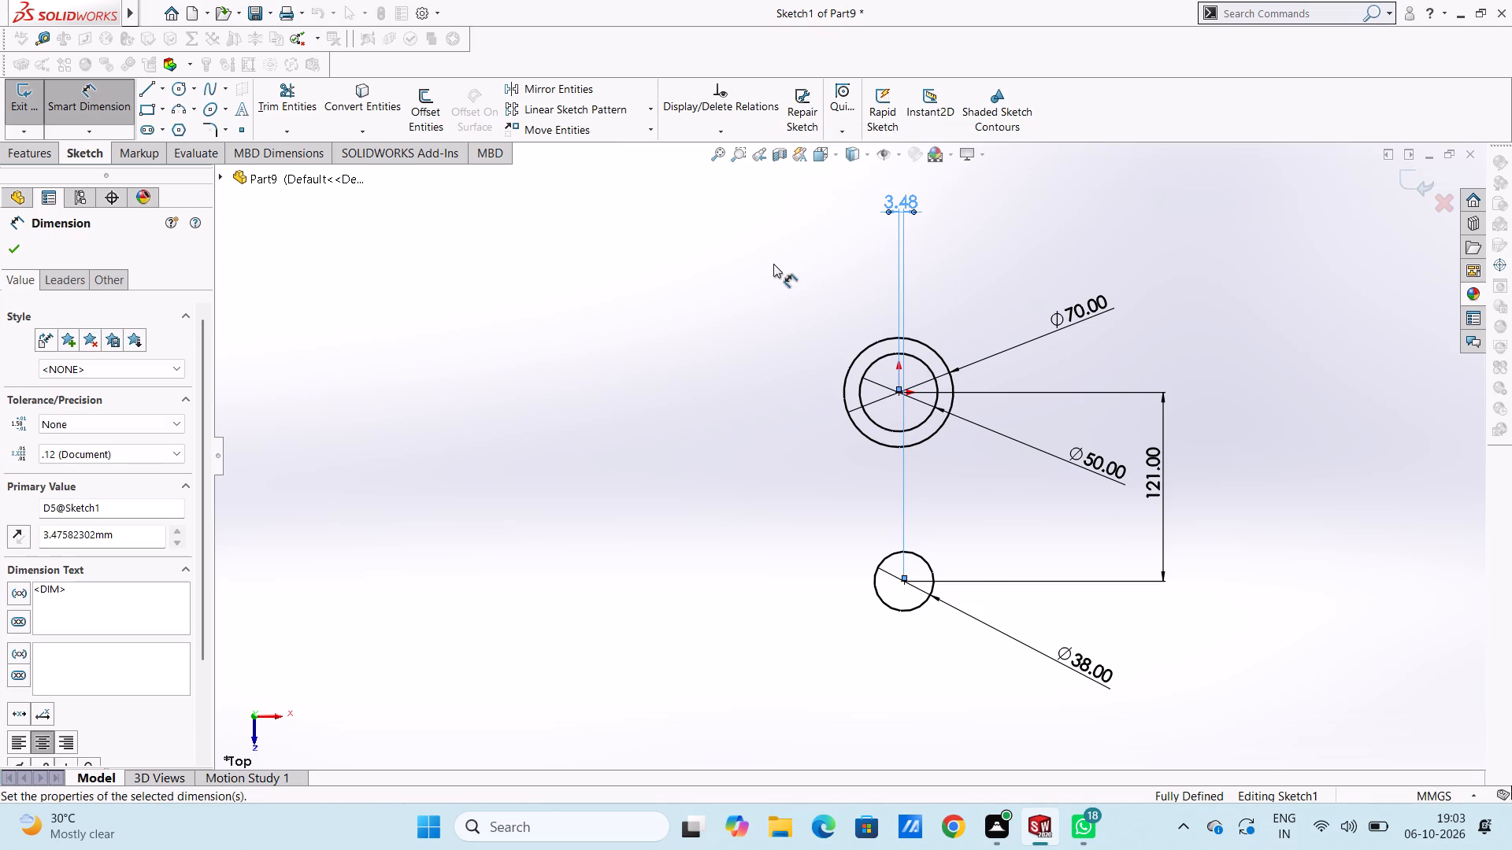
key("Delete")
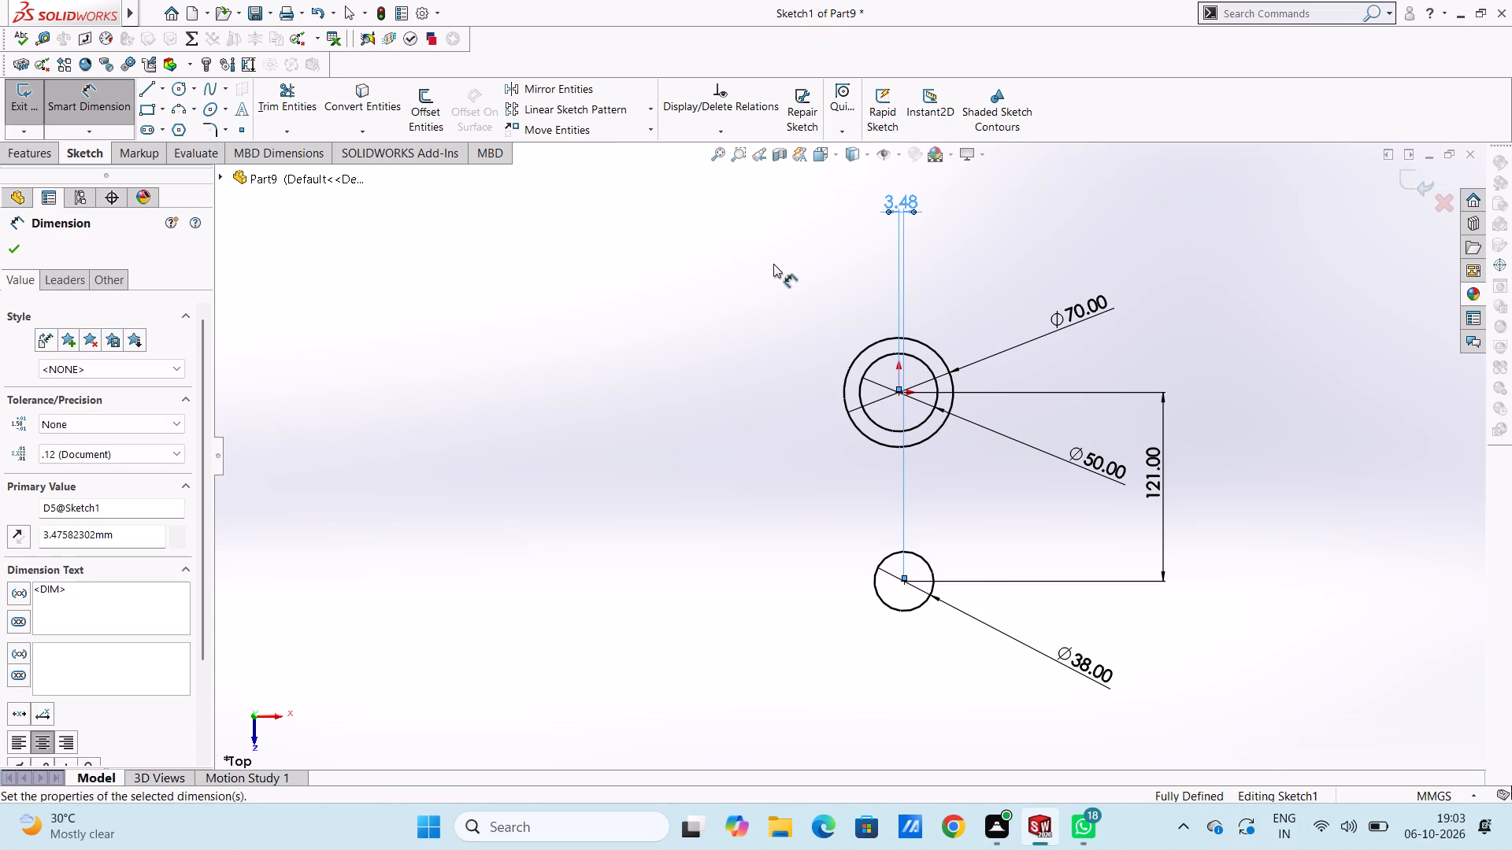
Sketch a vertical line about 121 mm long from the 70 mm circle's right quadrant down to the lower circle's centre level.
left_click(153, 90)
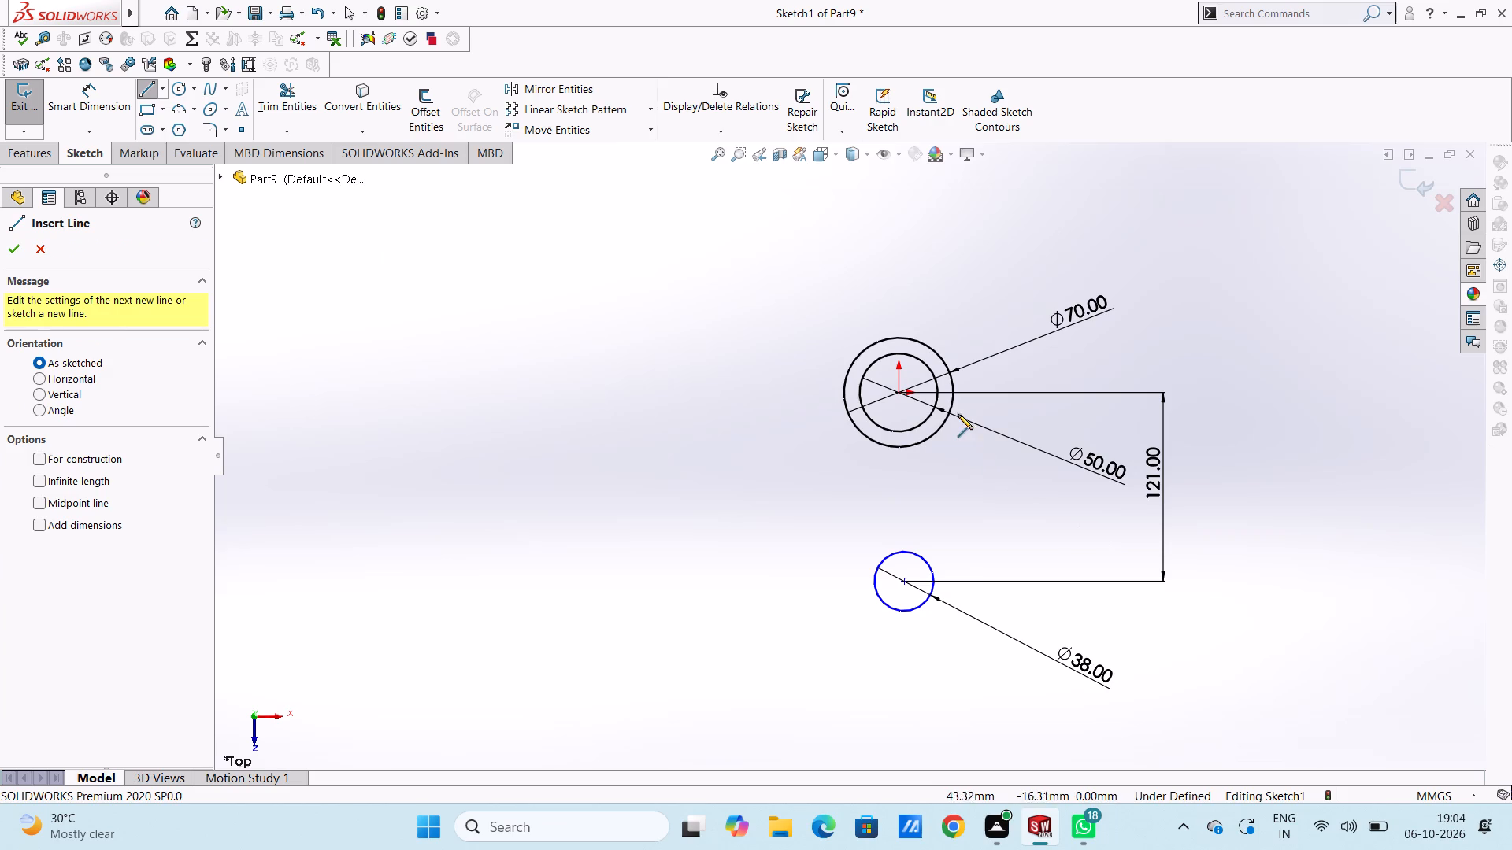
left_click(955, 393)
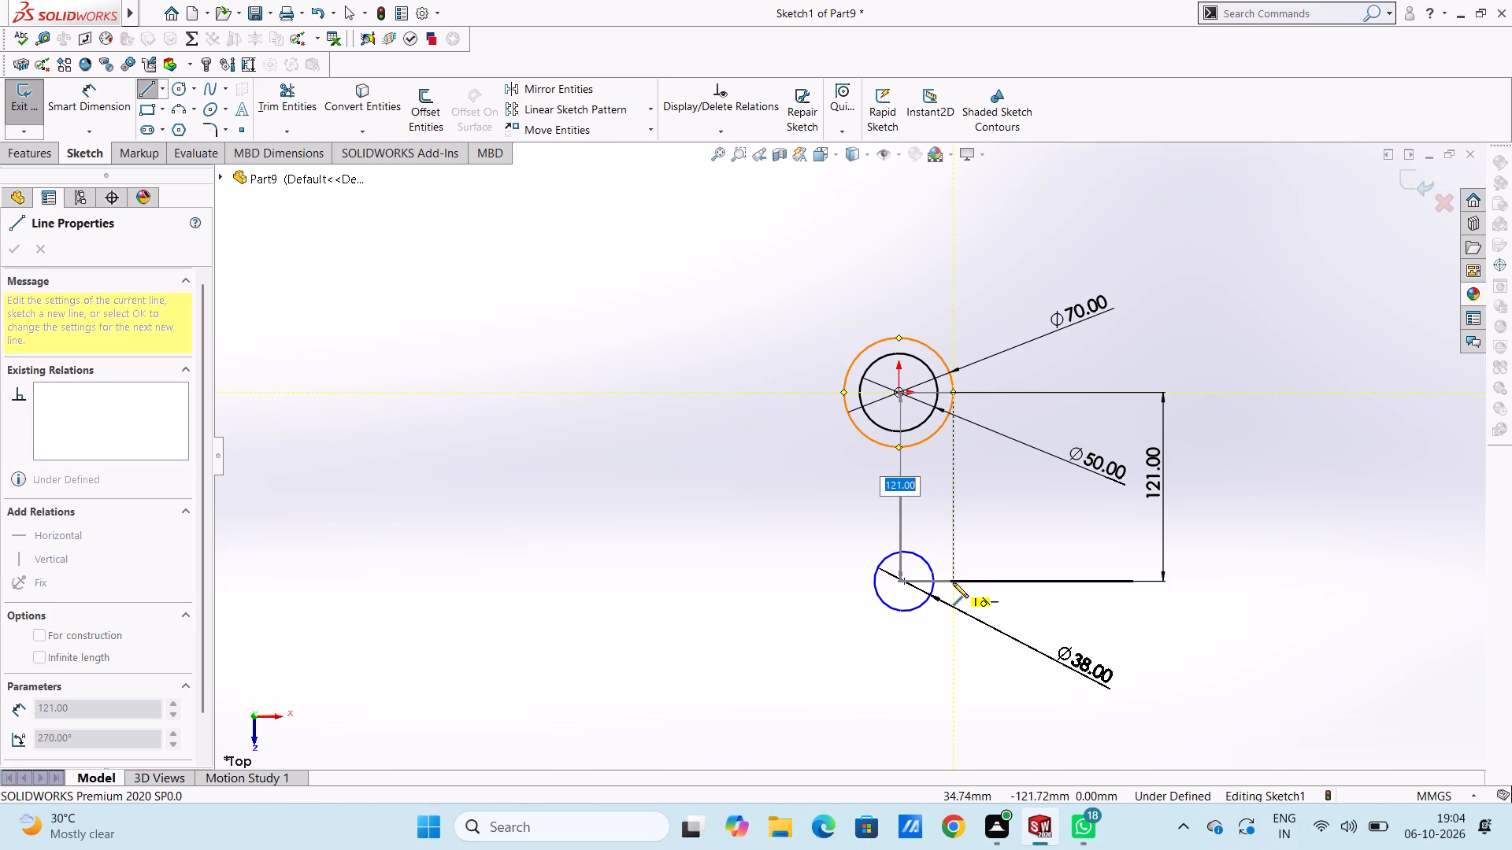
left_click(953, 582)
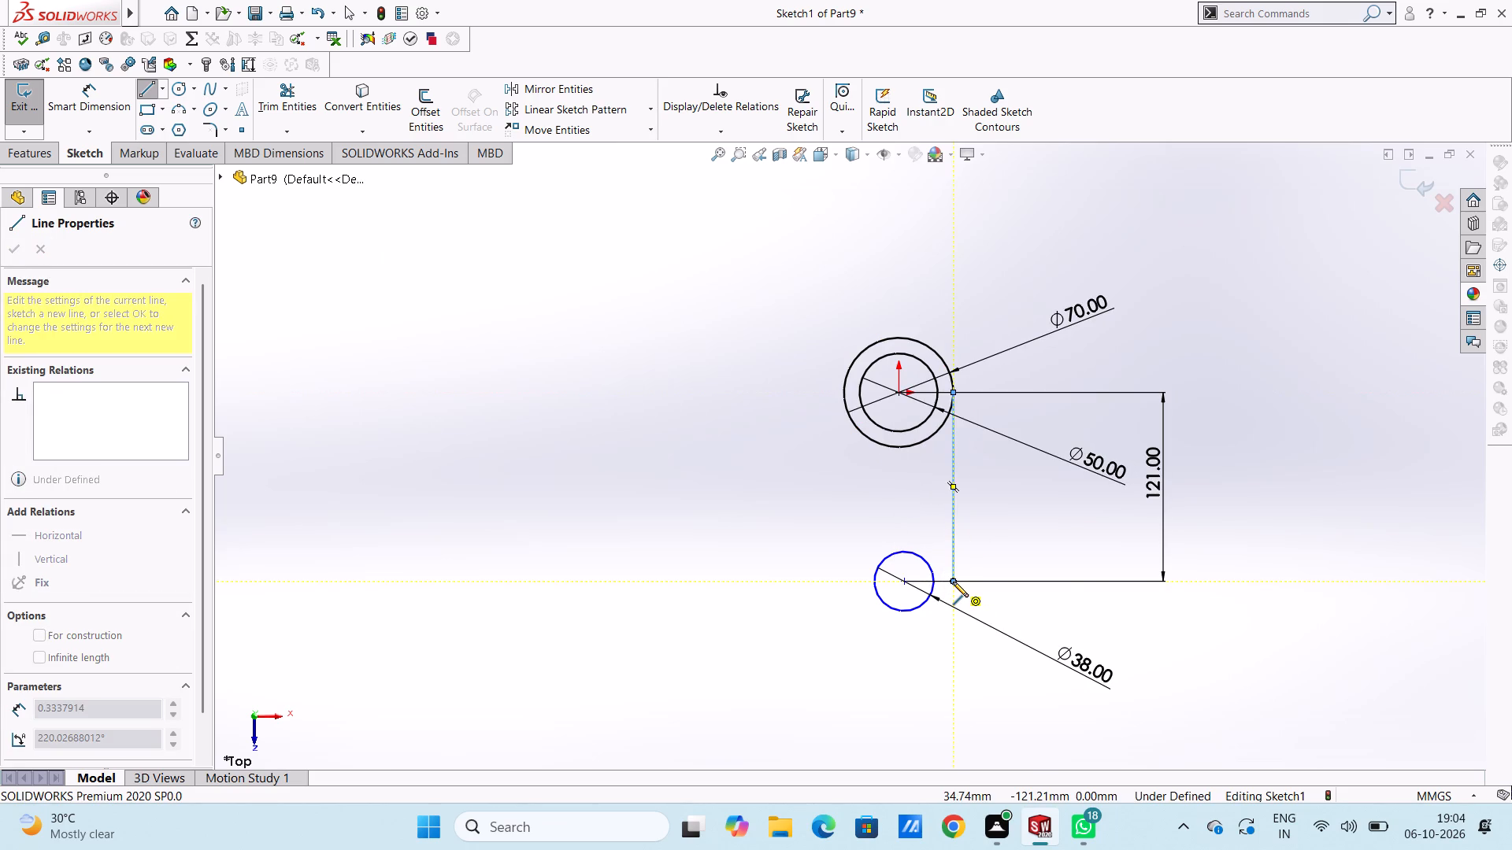
key("Escape")
key("Escape")
key("Escape")
key("Escape")
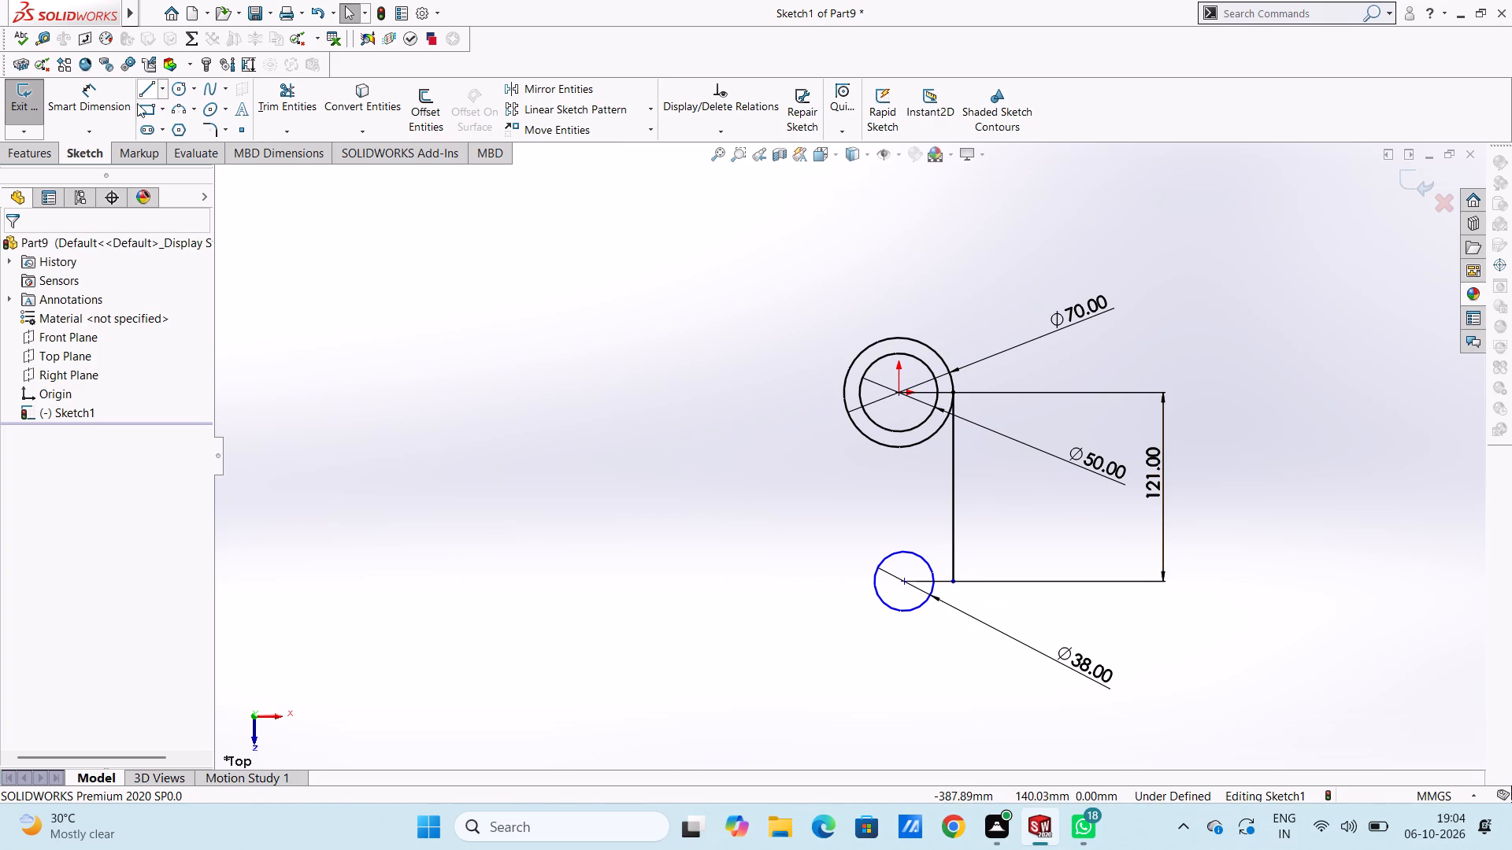
Dimension the vertical line's length as 121 mm.
left_click(108, 107)
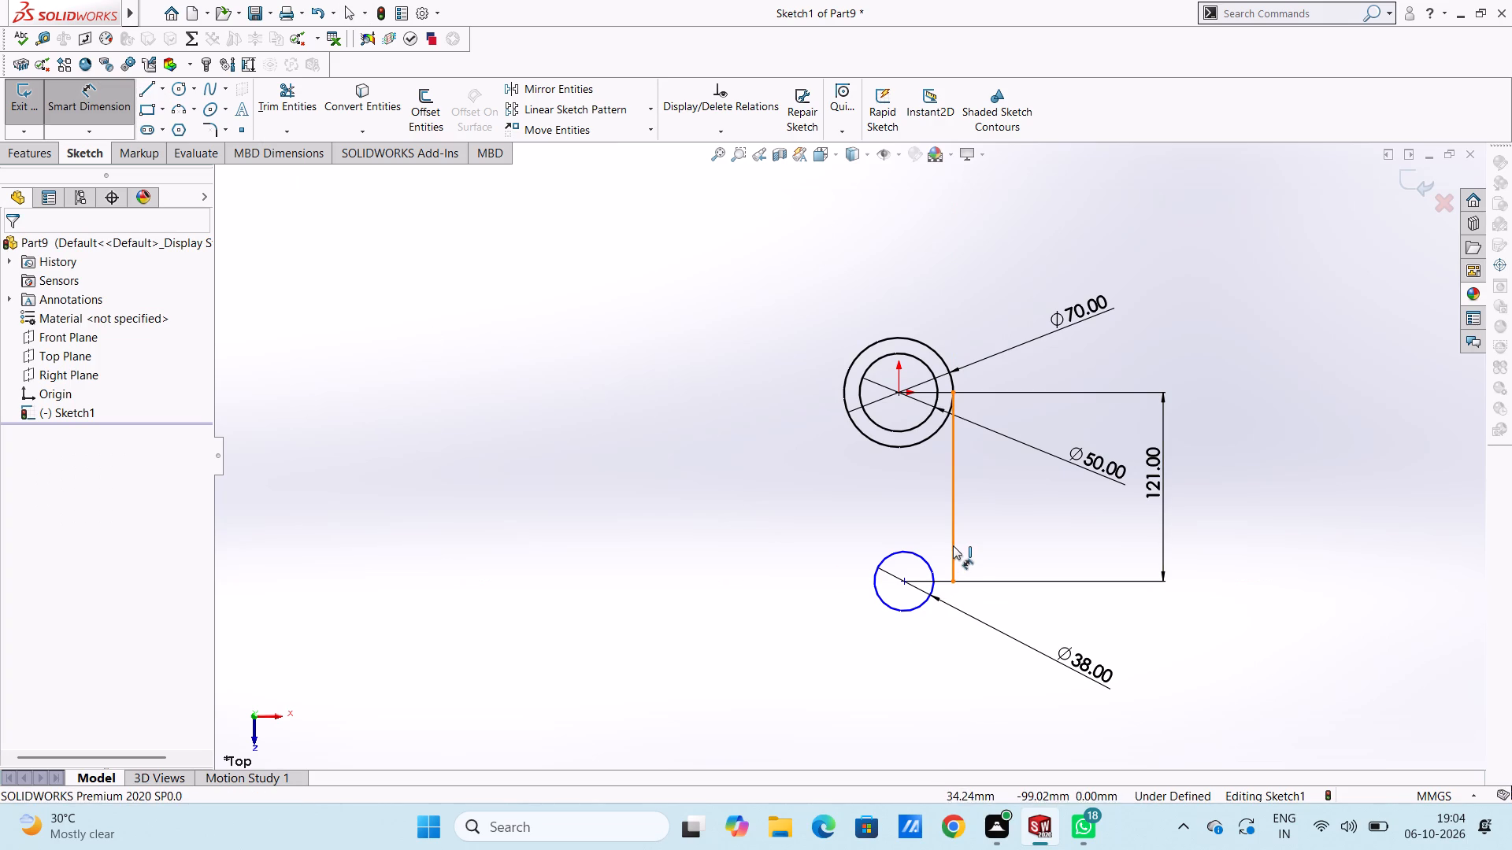
left_click(953, 545)
left_click(1325, 536)
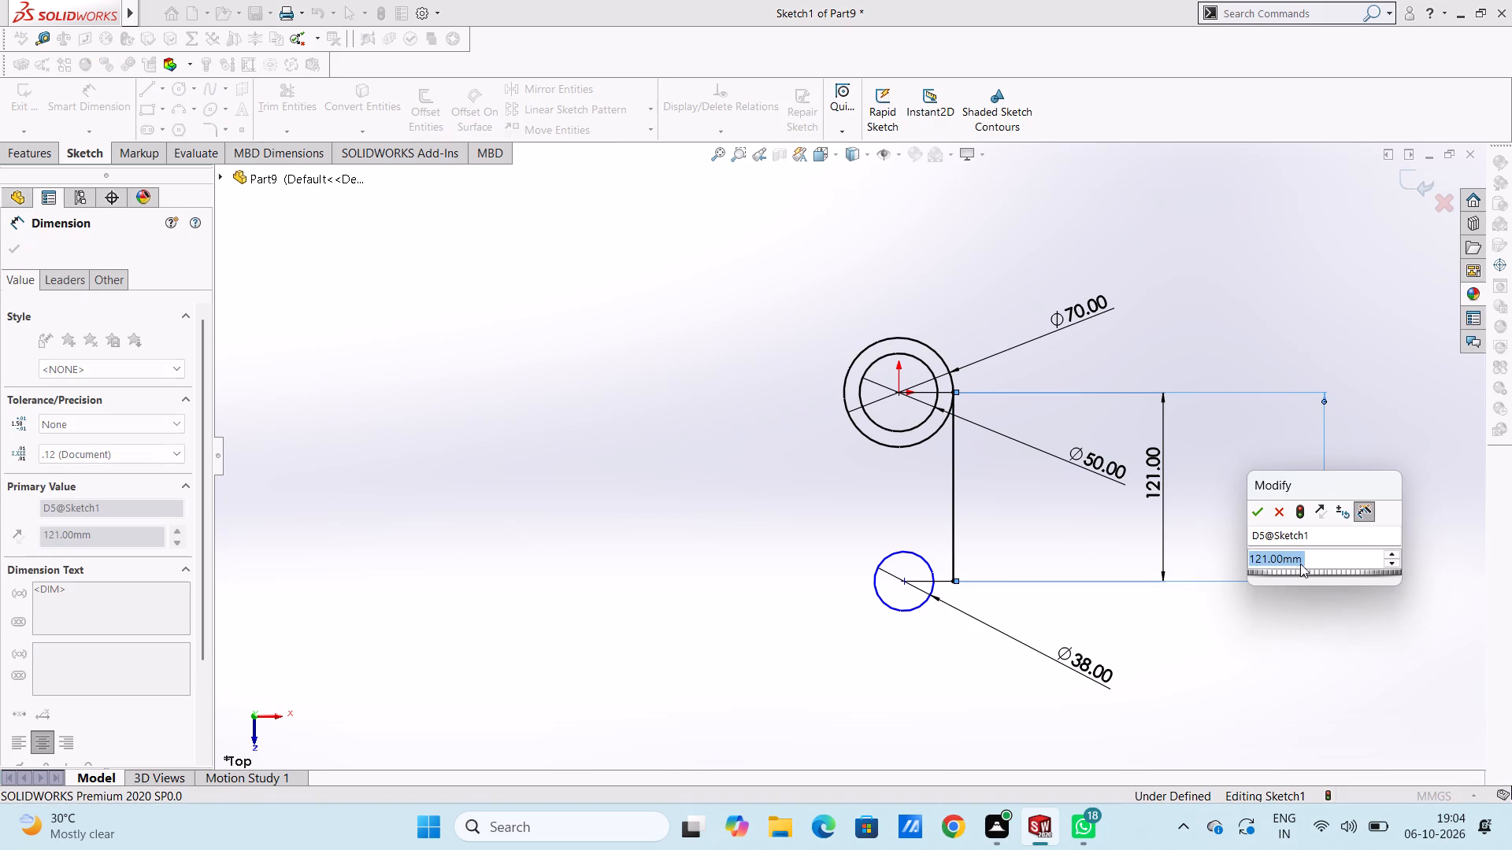
left_click(1258, 515)
left_click(1085, 542)
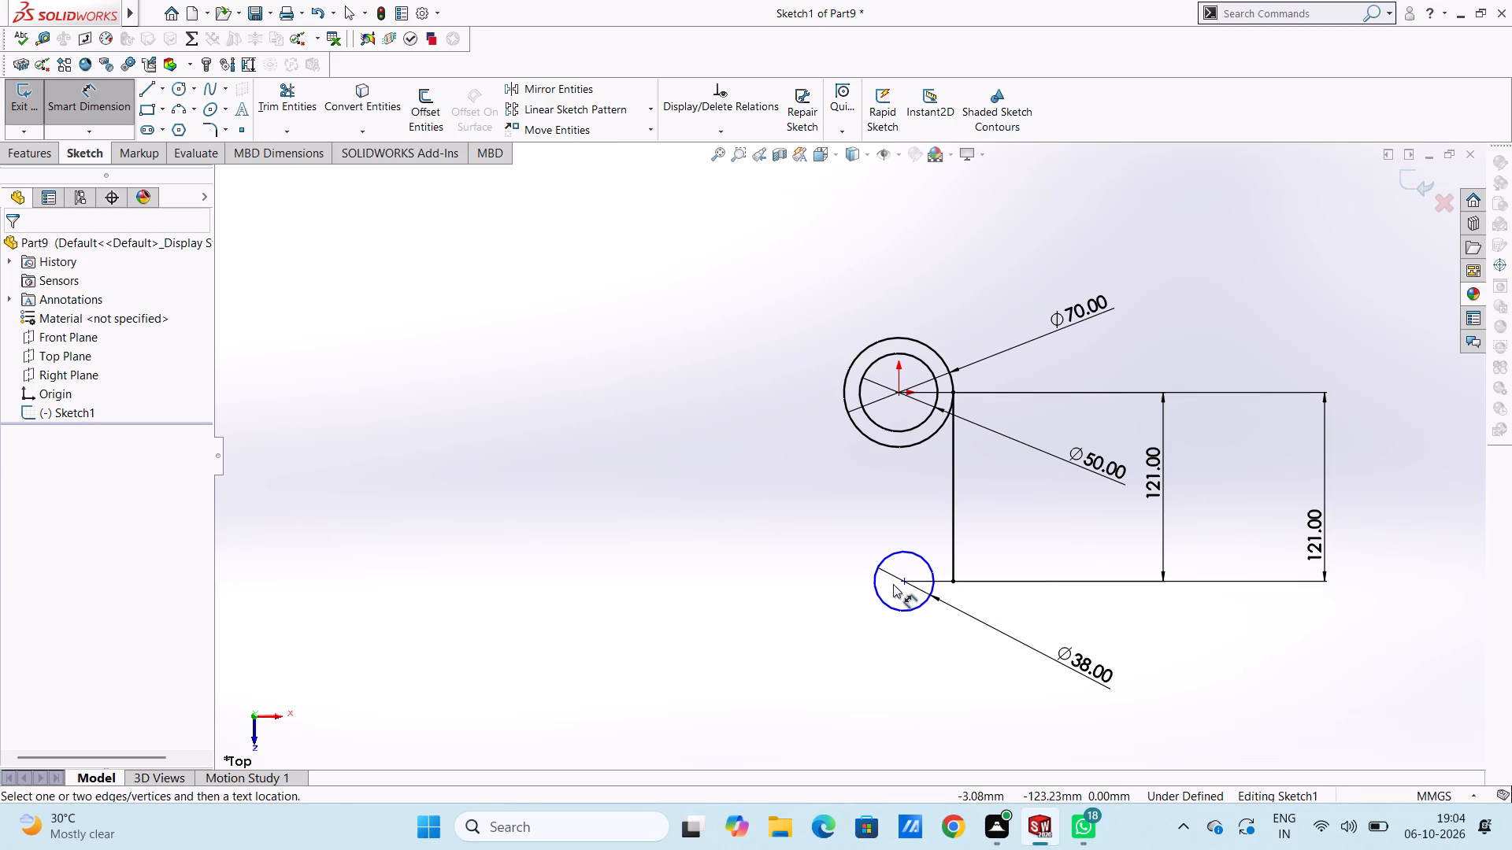
Dimension the horizontal distance between the lower circle's centre and the vertical line as 19 mm.
left_click(904, 584)
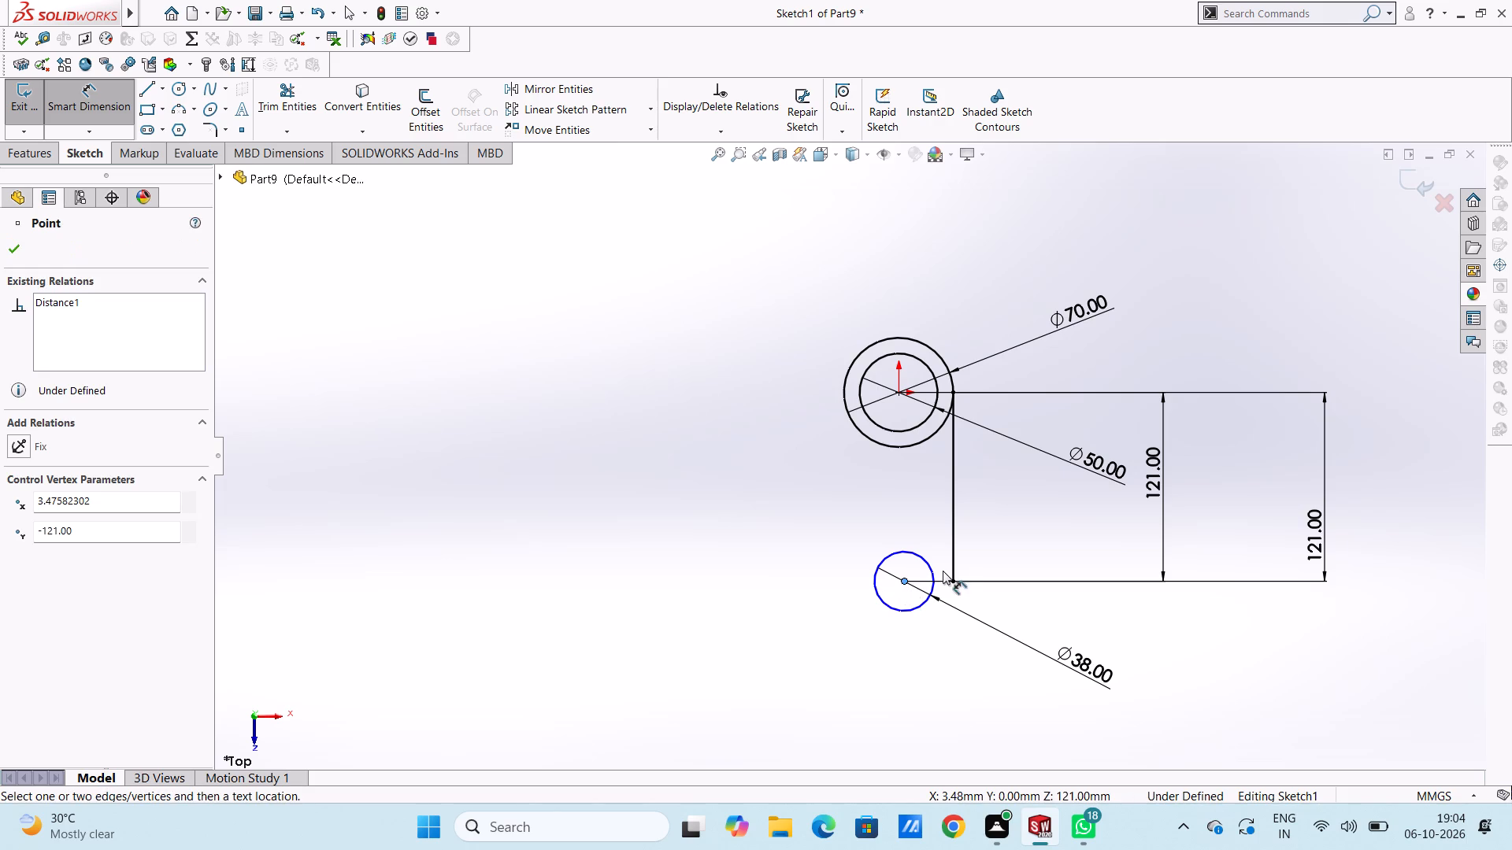
left_click(953, 570)
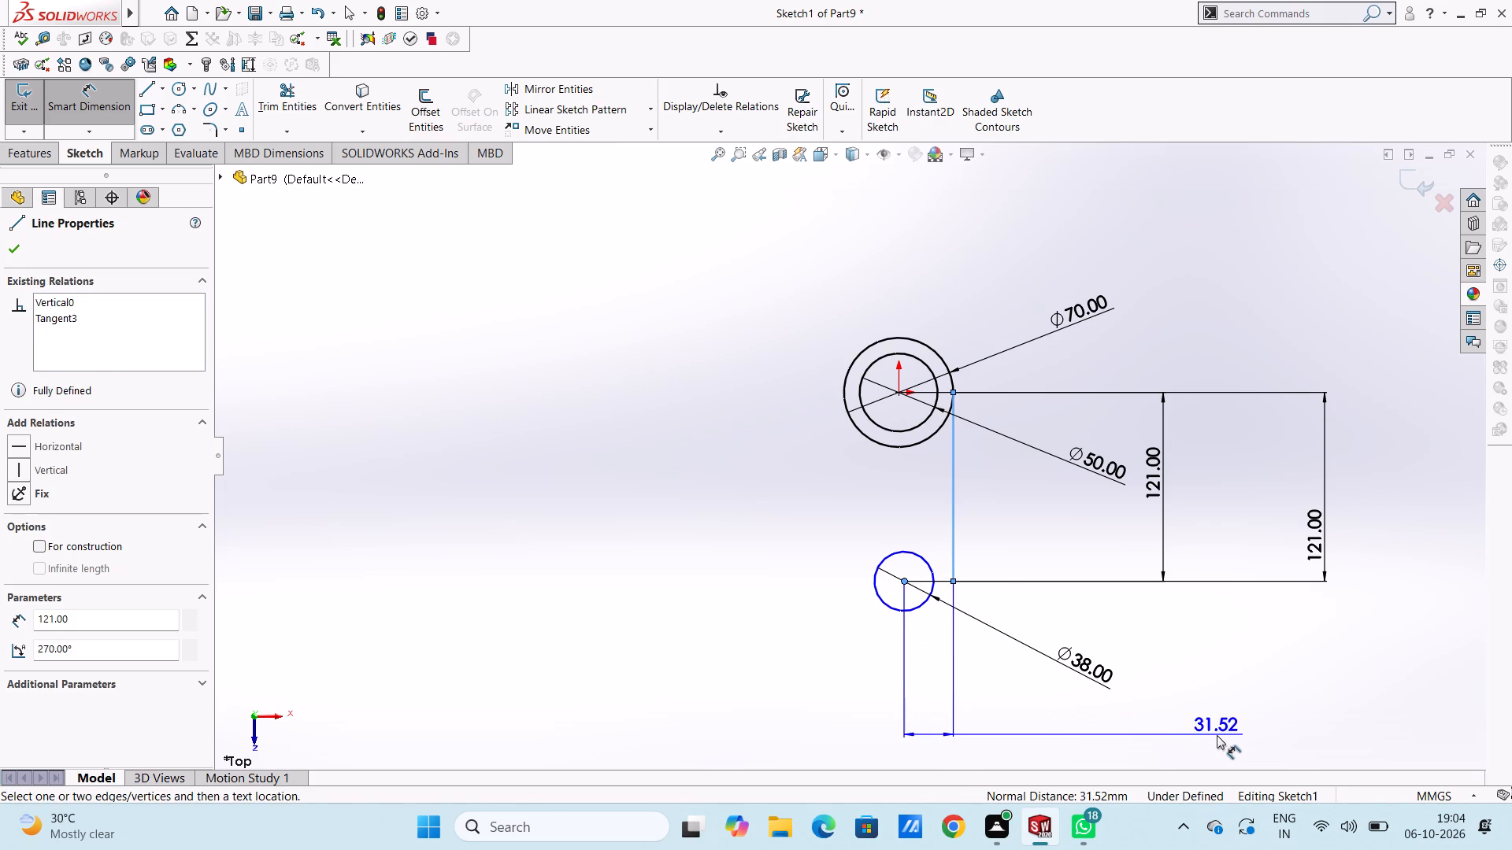
left_click(1217, 735)
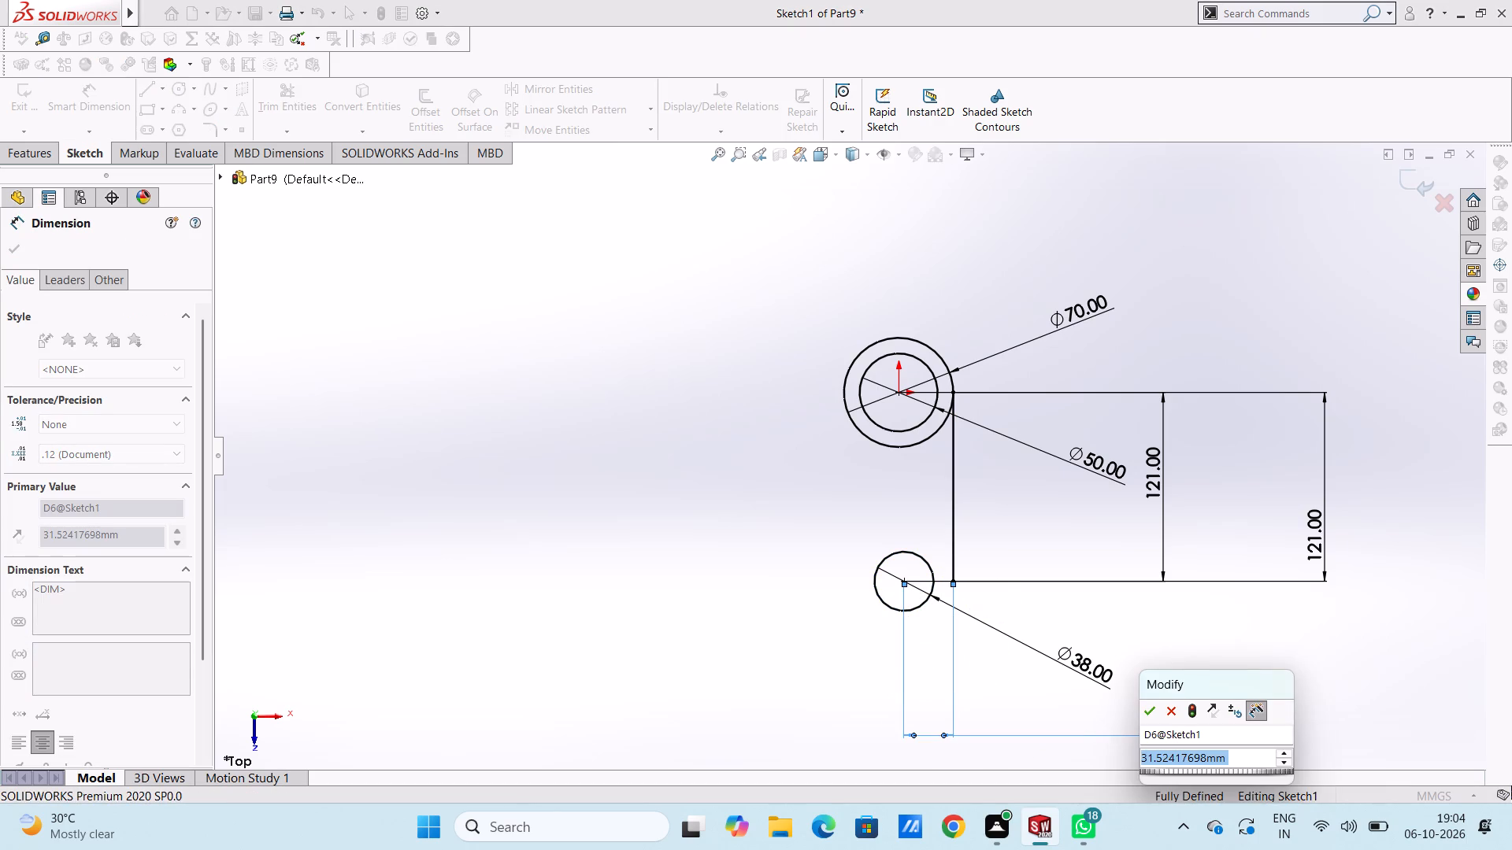
type("19")
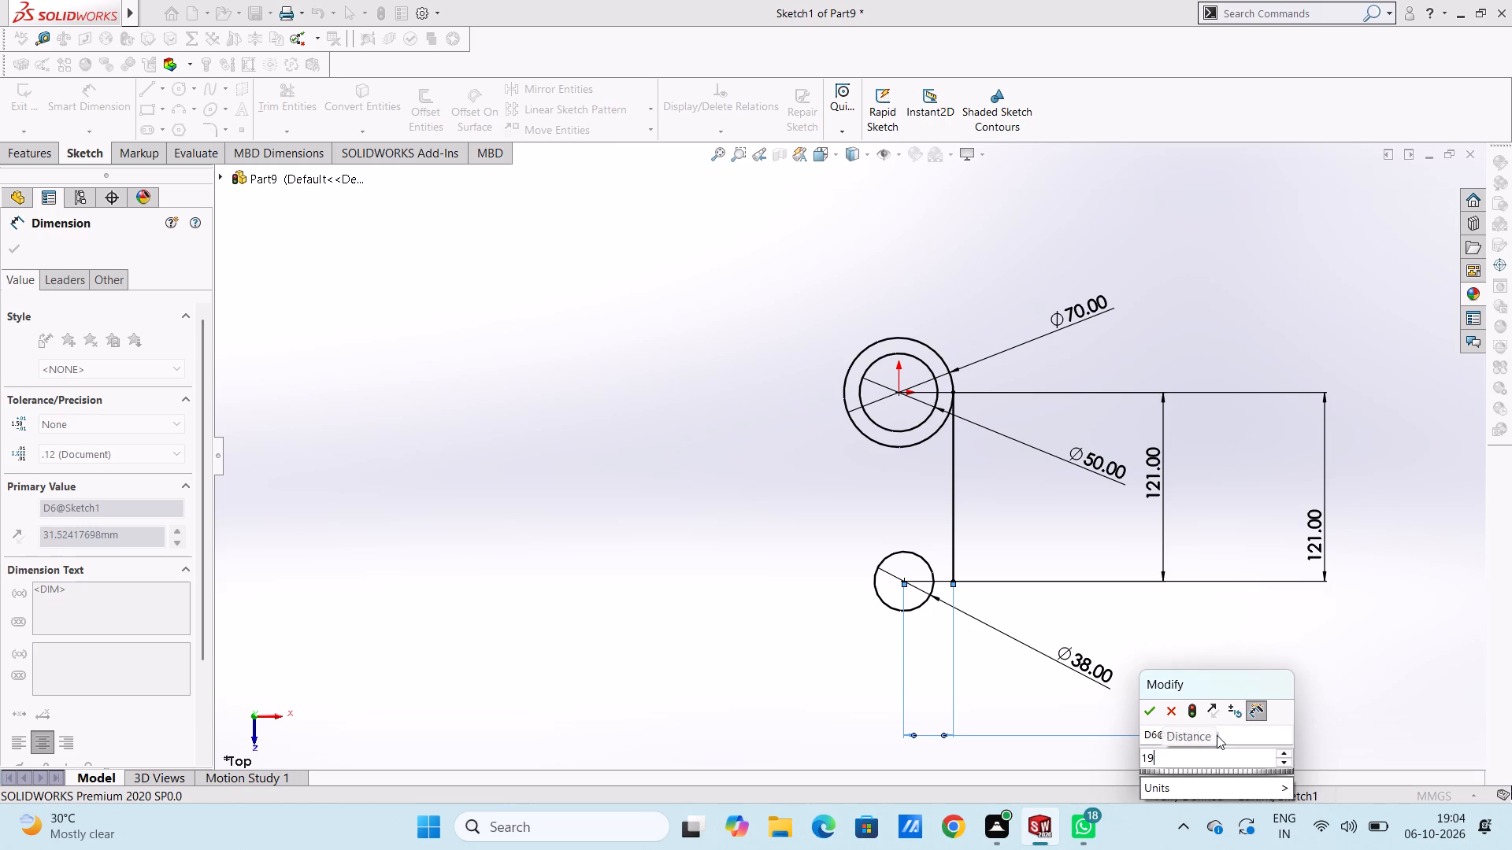
key("Return")
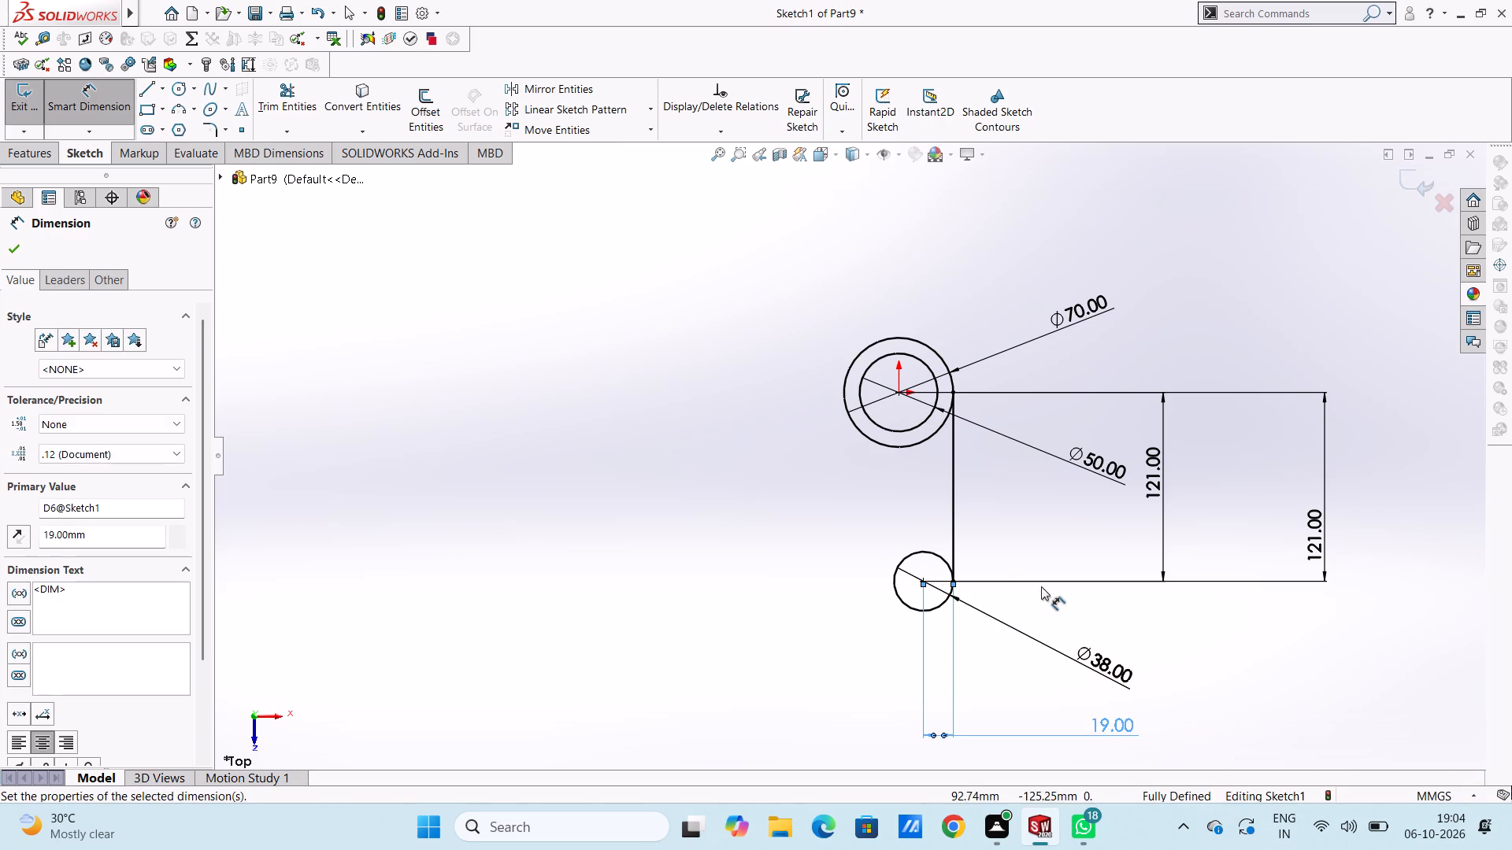
left_click(1017, 545)
Examine where the vertical line meets the 38 mm circle and check the overall sketch layout.
scroll(957, 601, "down", 4)
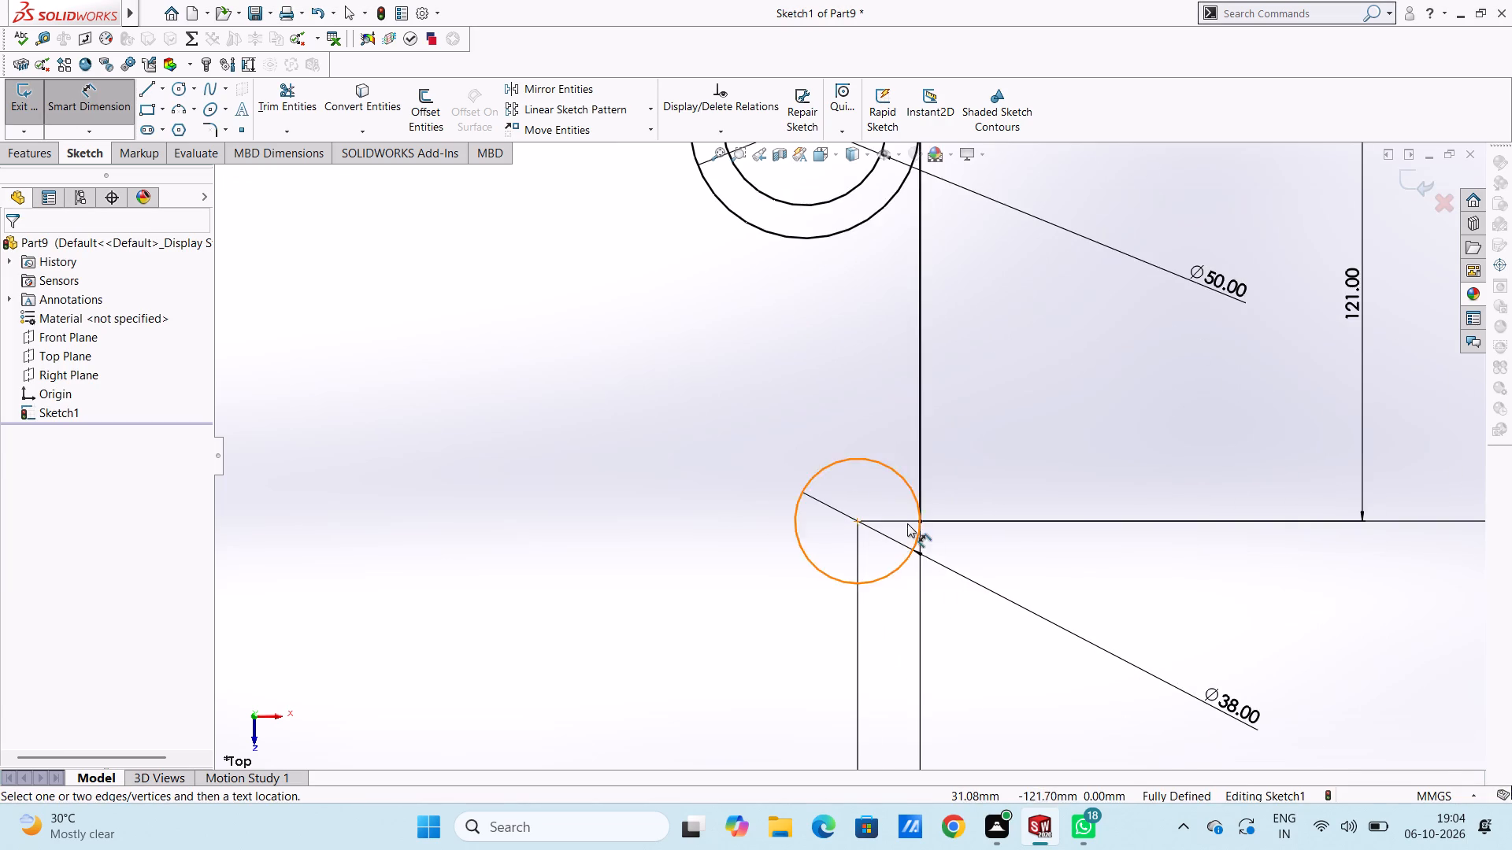
scroll(907, 523, "down", 7)
scroll(921, 493, "up", 13)
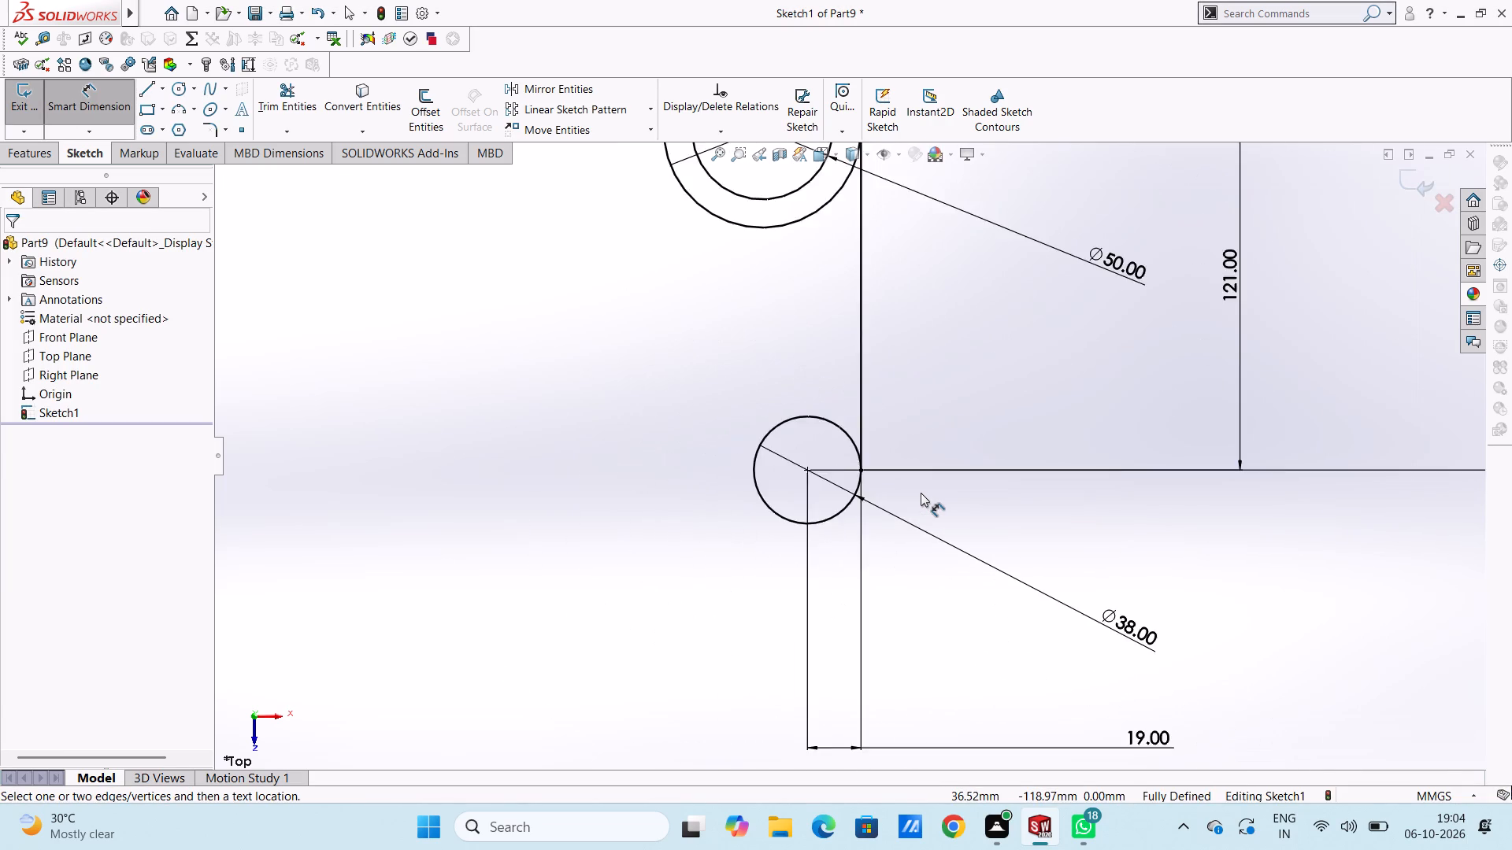
scroll(921, 493, "up", 3)
scroll(811, 338, "down", 4)
scroll(832, 343, "up", 2)
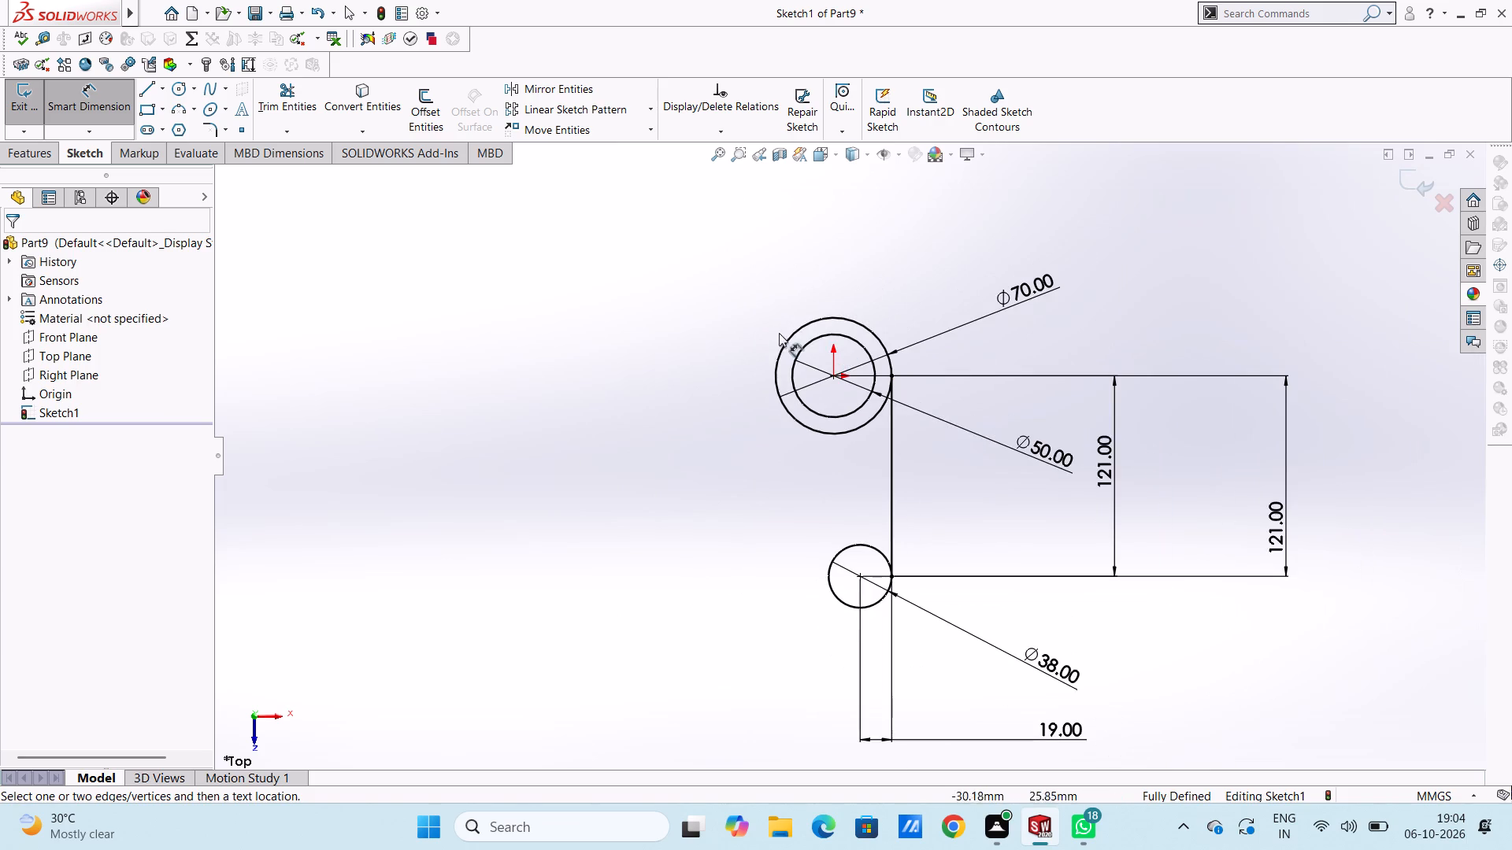
scroll(769, 333, "up", 1)
scroll(774, 358, "down", 3)
scroll(798, 464, "up", 3)
scroll(771, 535, "down", 1)
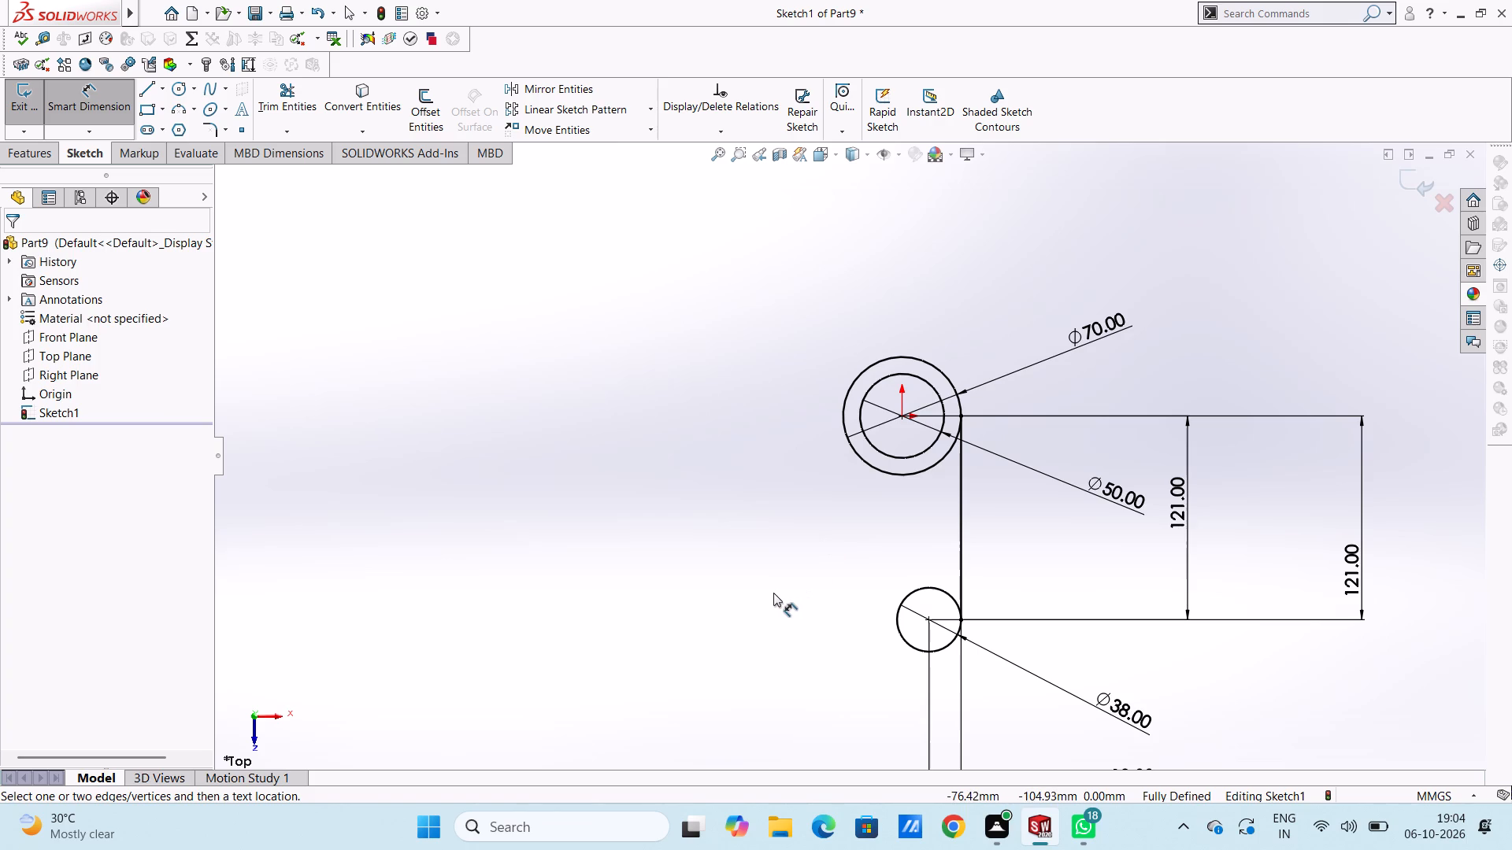
scroll(773, 593, "up", 1)
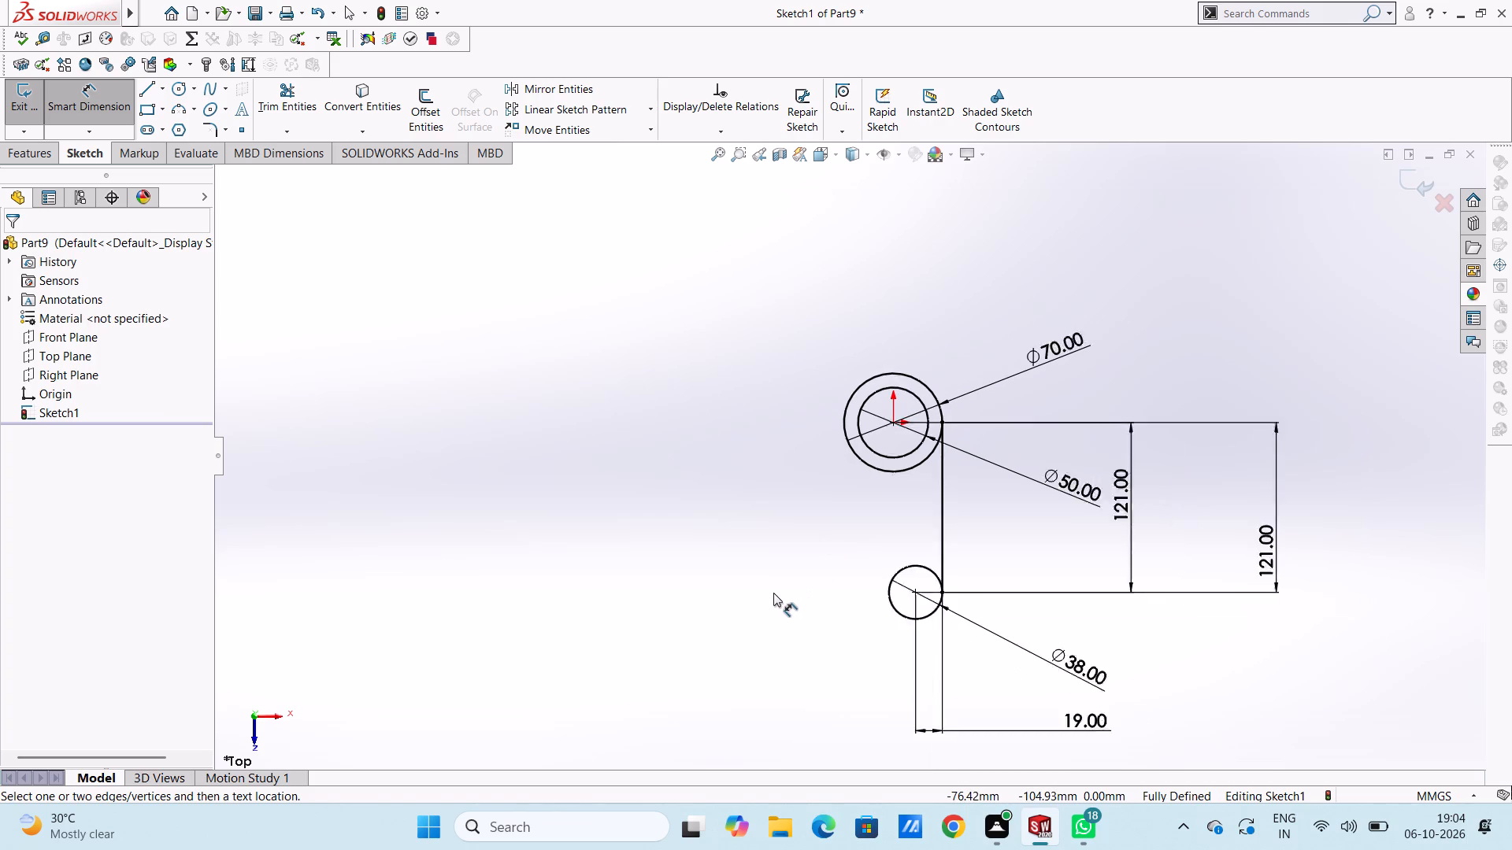
scroll(773, 593, "up", 1)
Sketch a circle of radius 19 mm about 218 mm left of the 38 mm circle, with its centre at the same level.
left_click(179, 84)
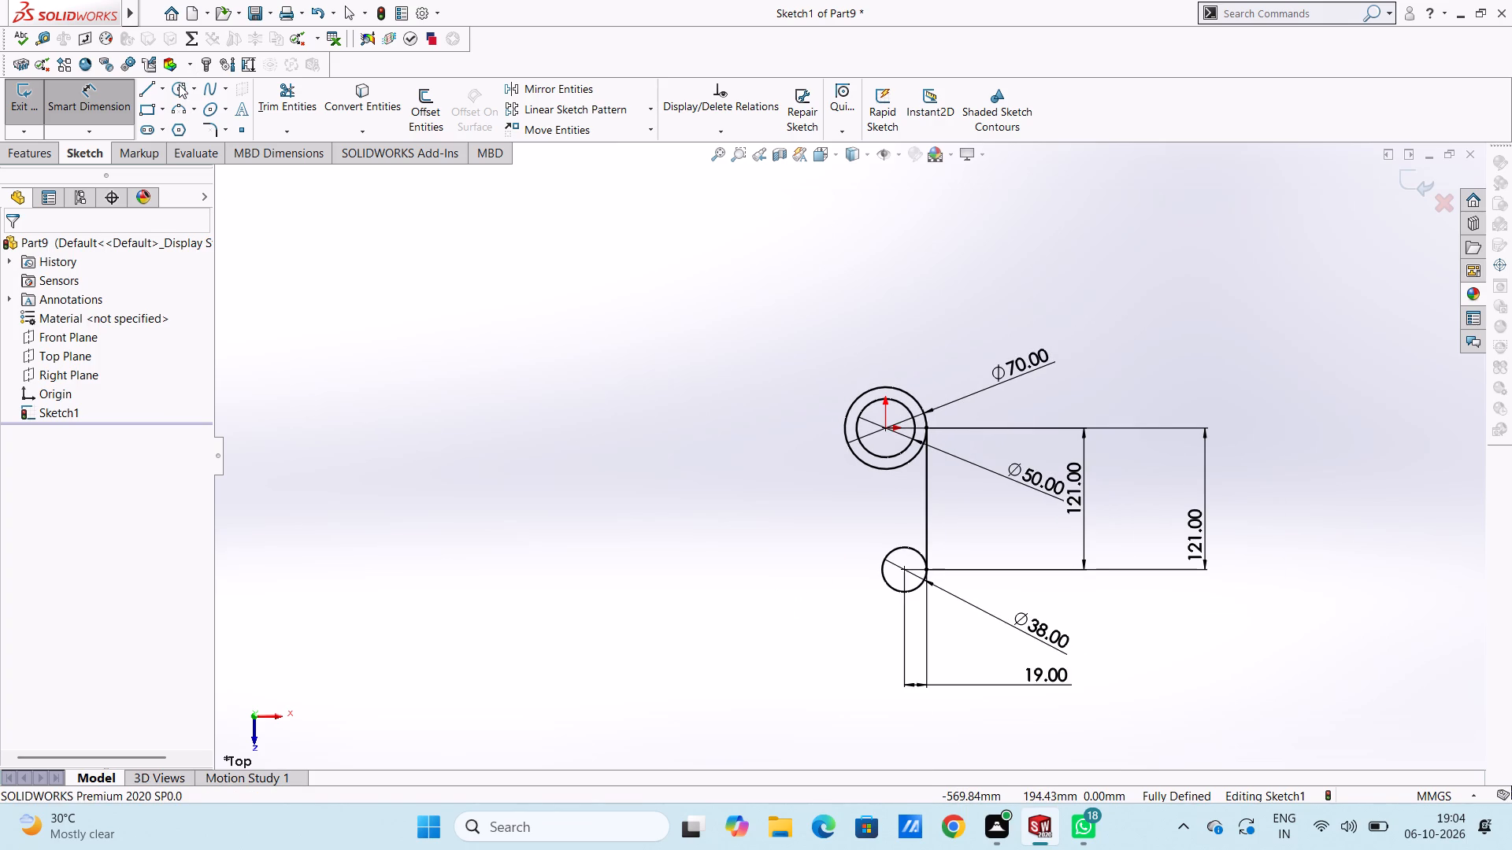
left_click(649, 571)
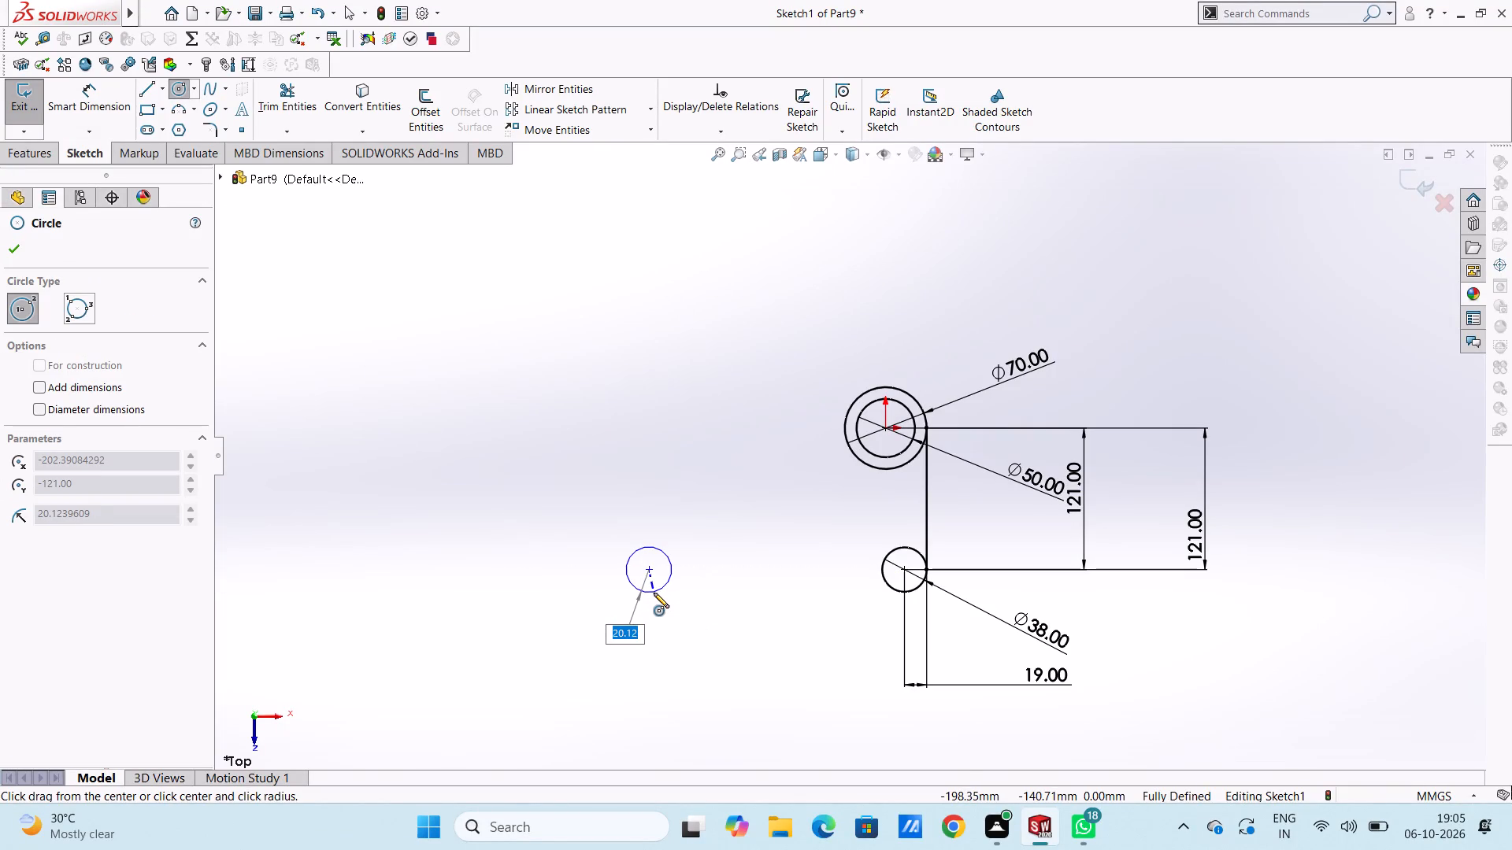
type("19")
key("Return")
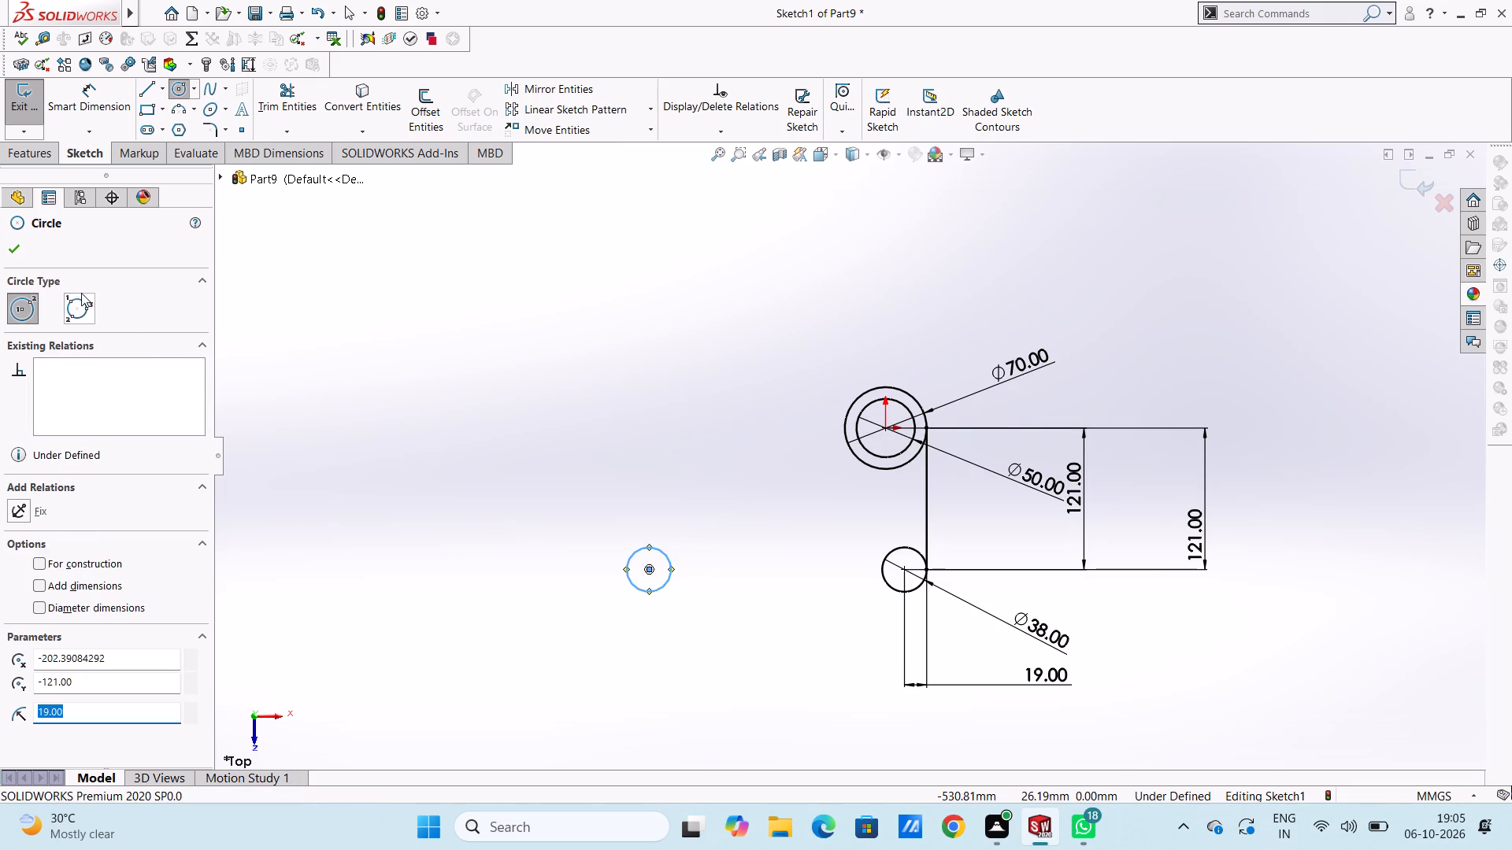
left_click(15, 251)
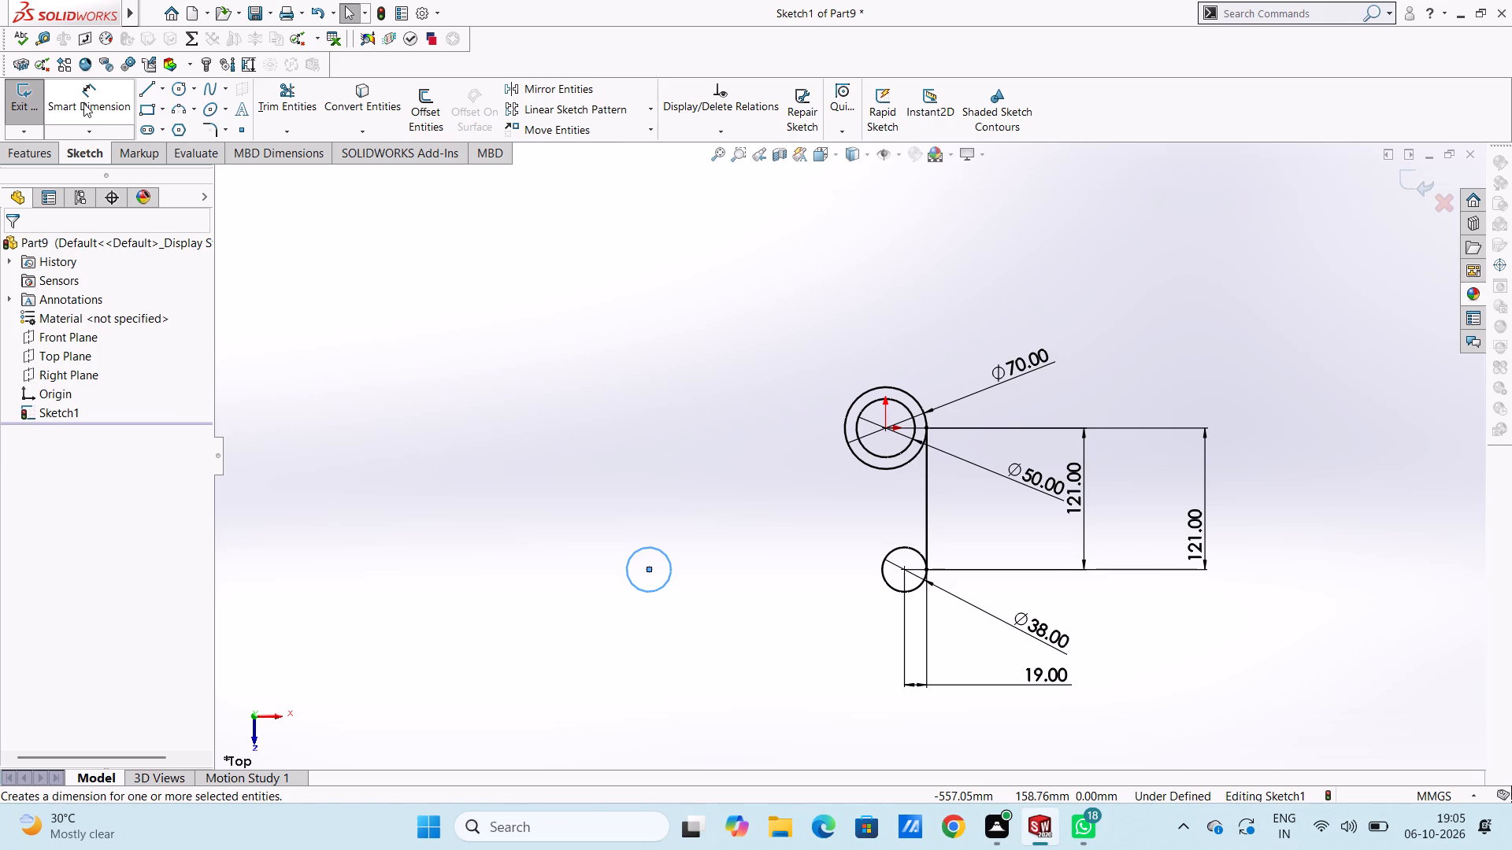
Dimension the horizontal distance between the new left circle's centre and the 38 mm circle's centre as 132 mm.
left_click(83, 103)
scroll(771, 685, "up", 2)
scroll(831, 634, "down", 2)
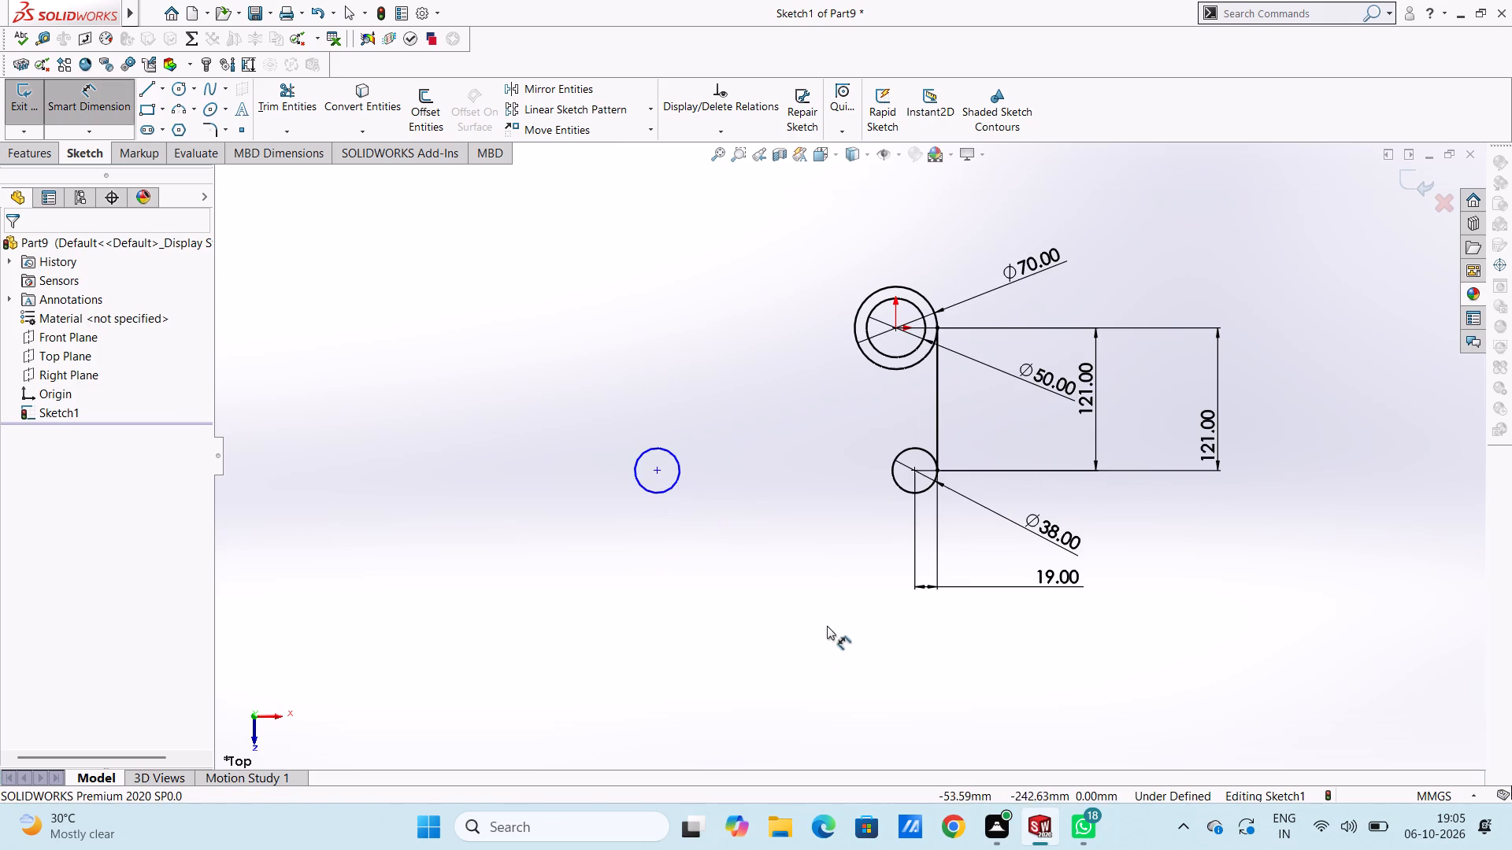
left_click(660, 473)
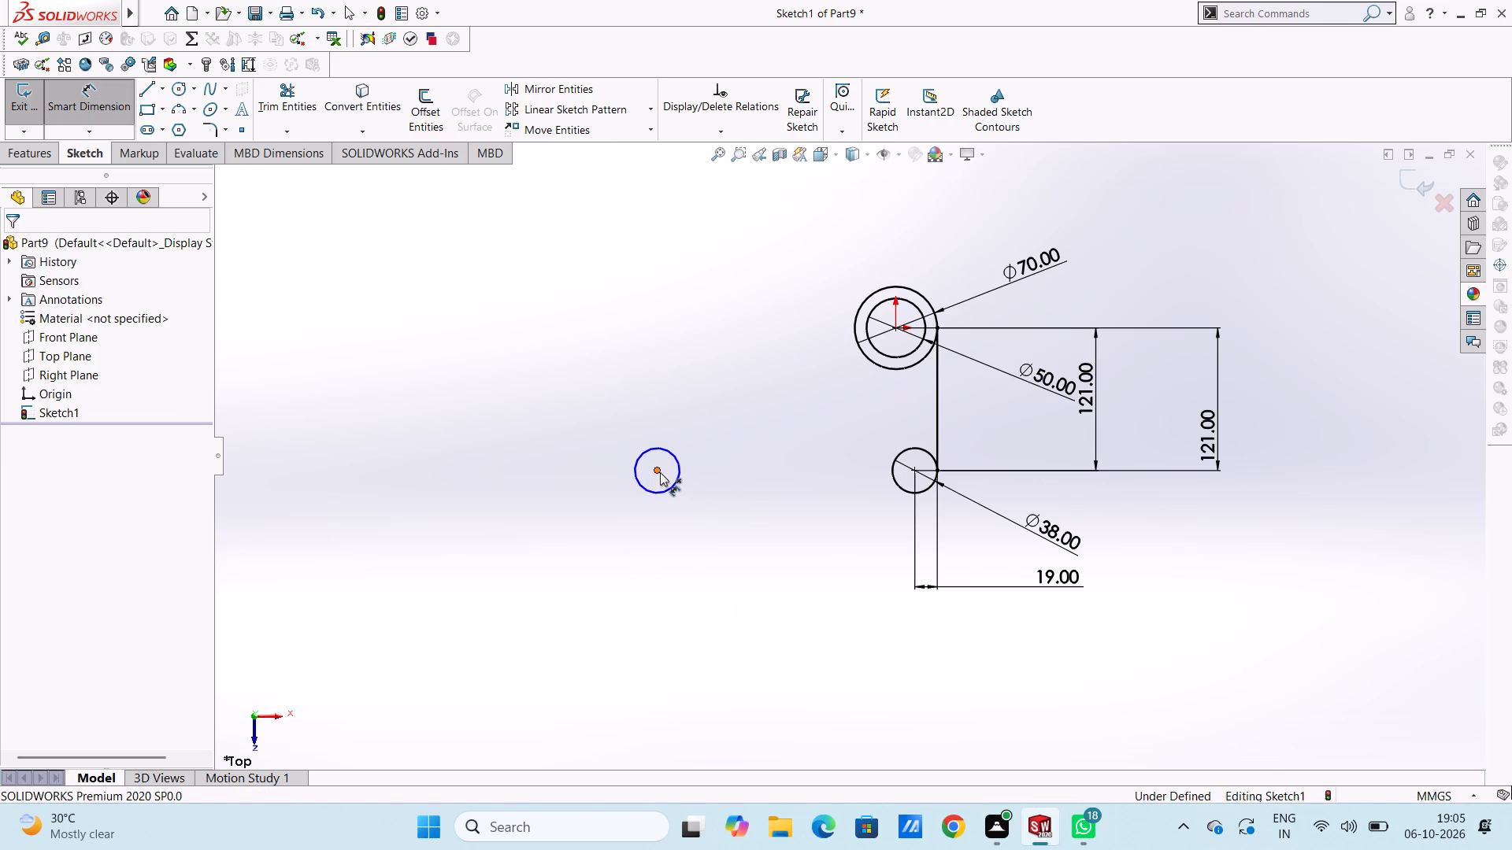
left_click(915, 472)
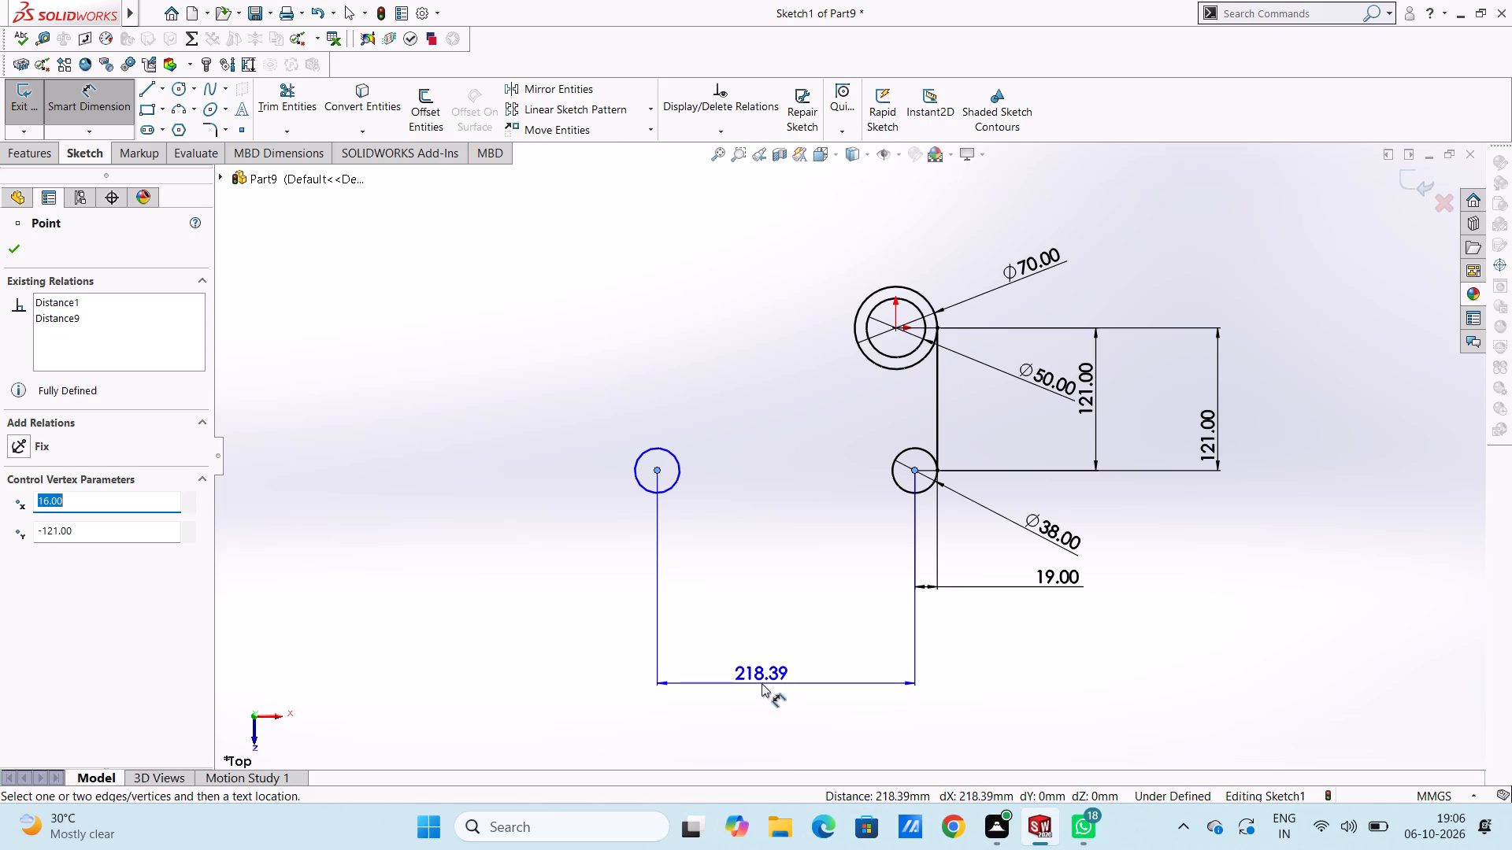
left_click(762, 683)
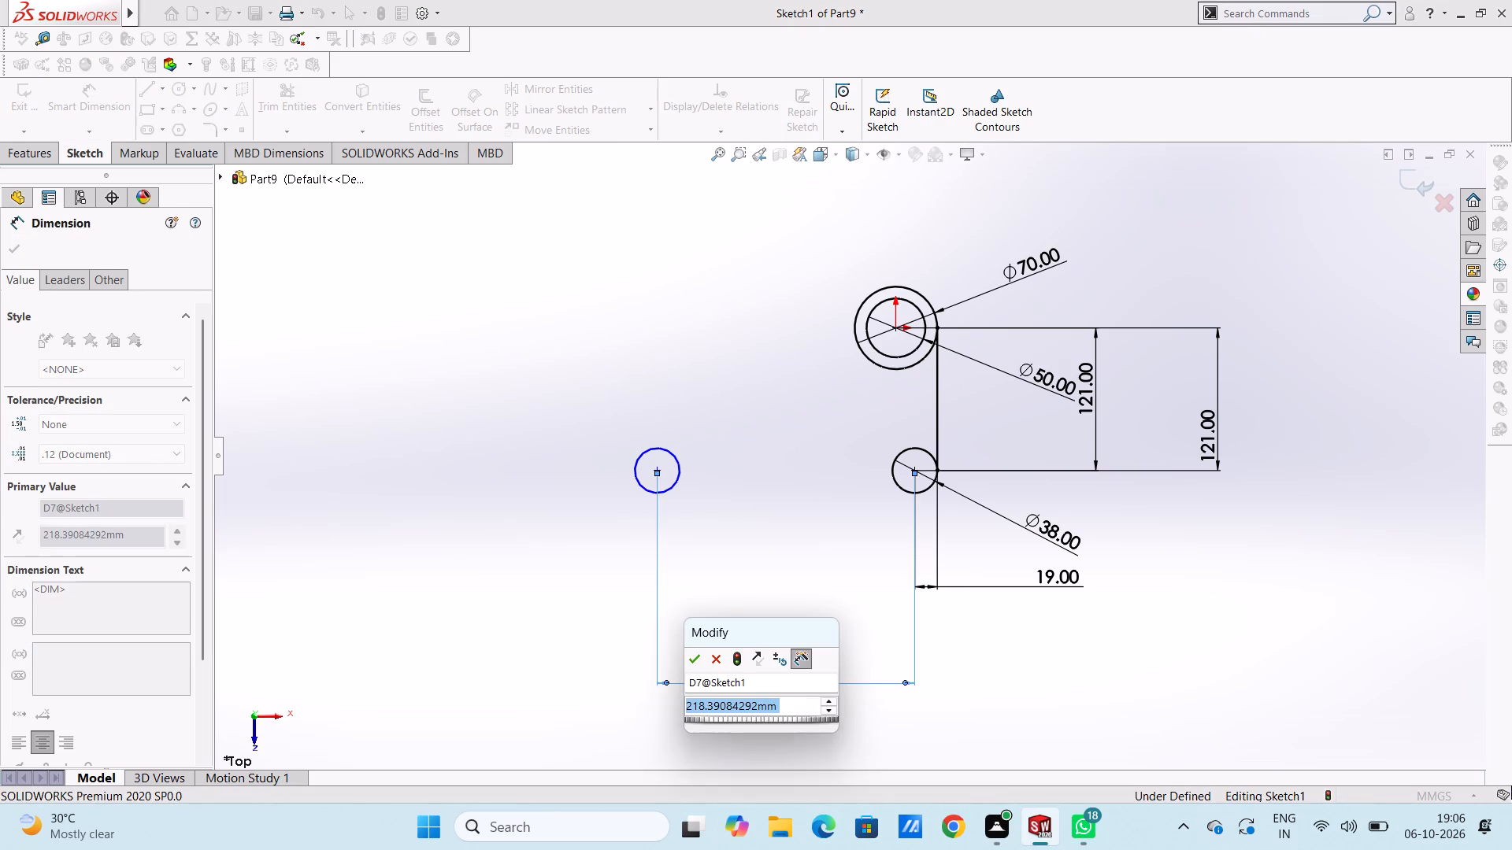
type("132")
key("Return")
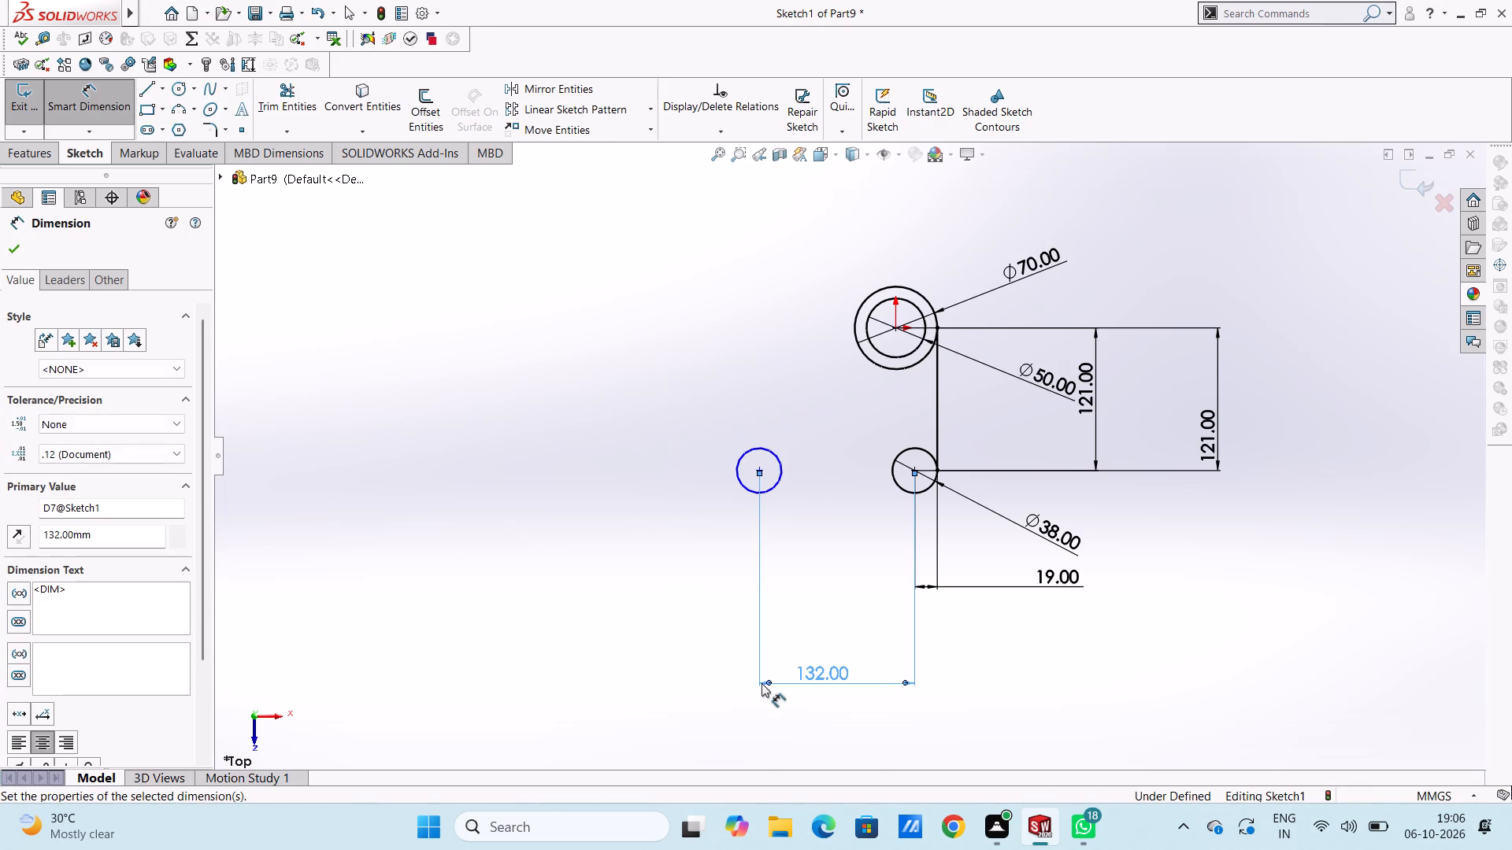
left_click(828, 554)
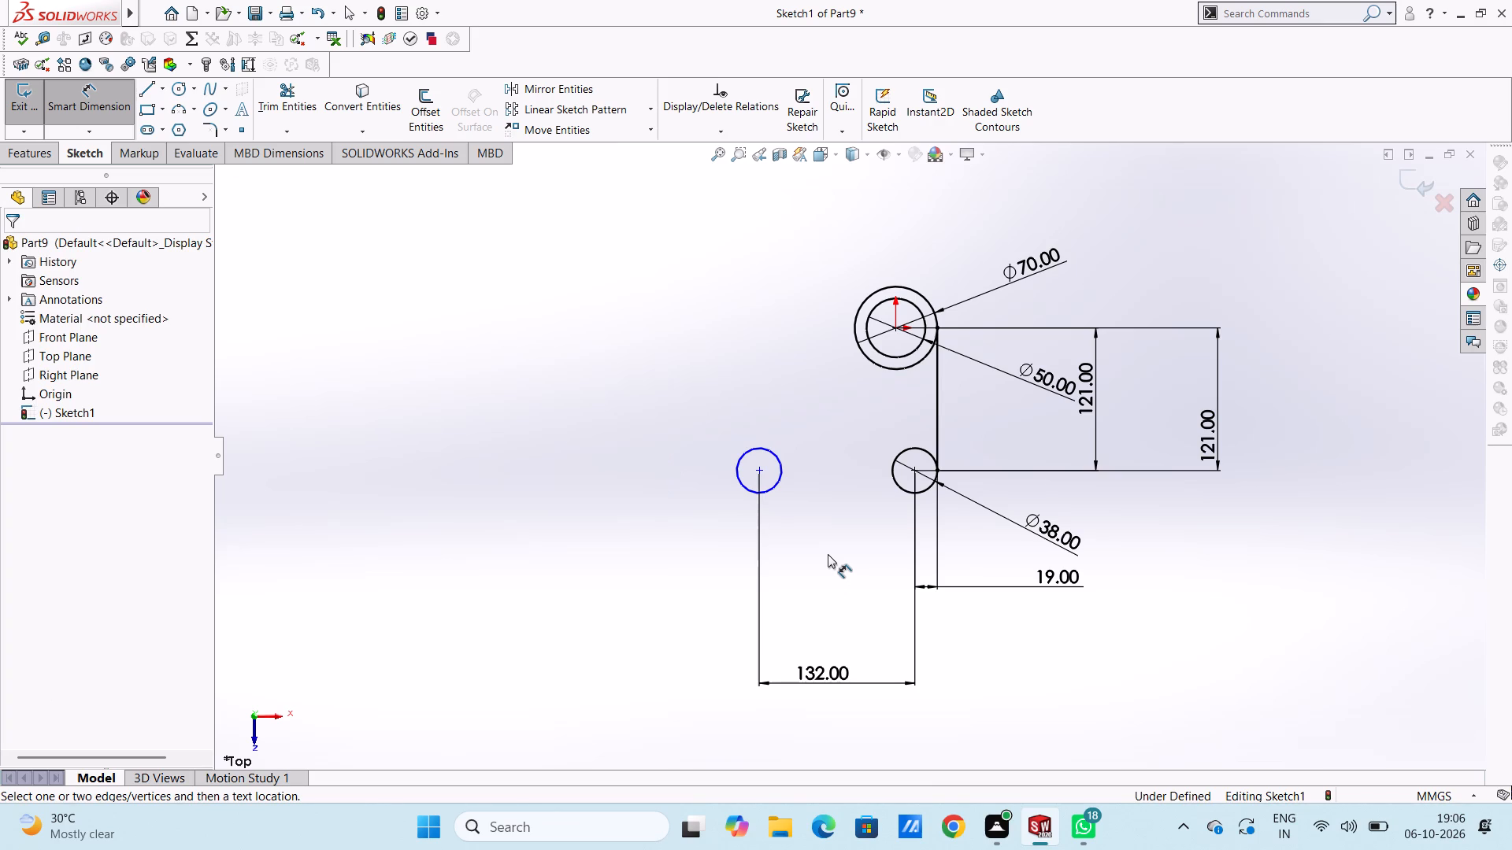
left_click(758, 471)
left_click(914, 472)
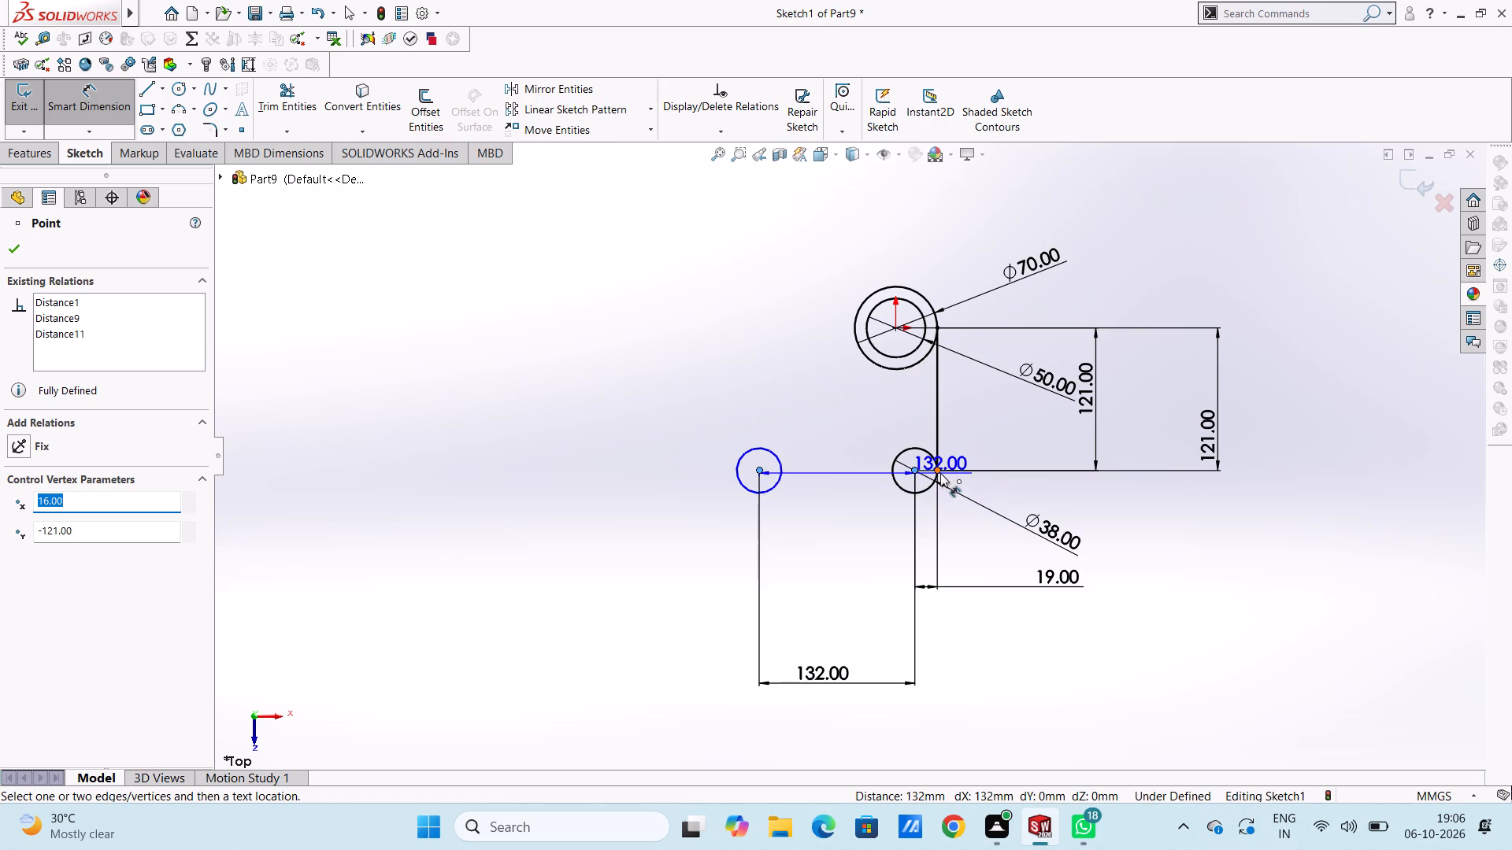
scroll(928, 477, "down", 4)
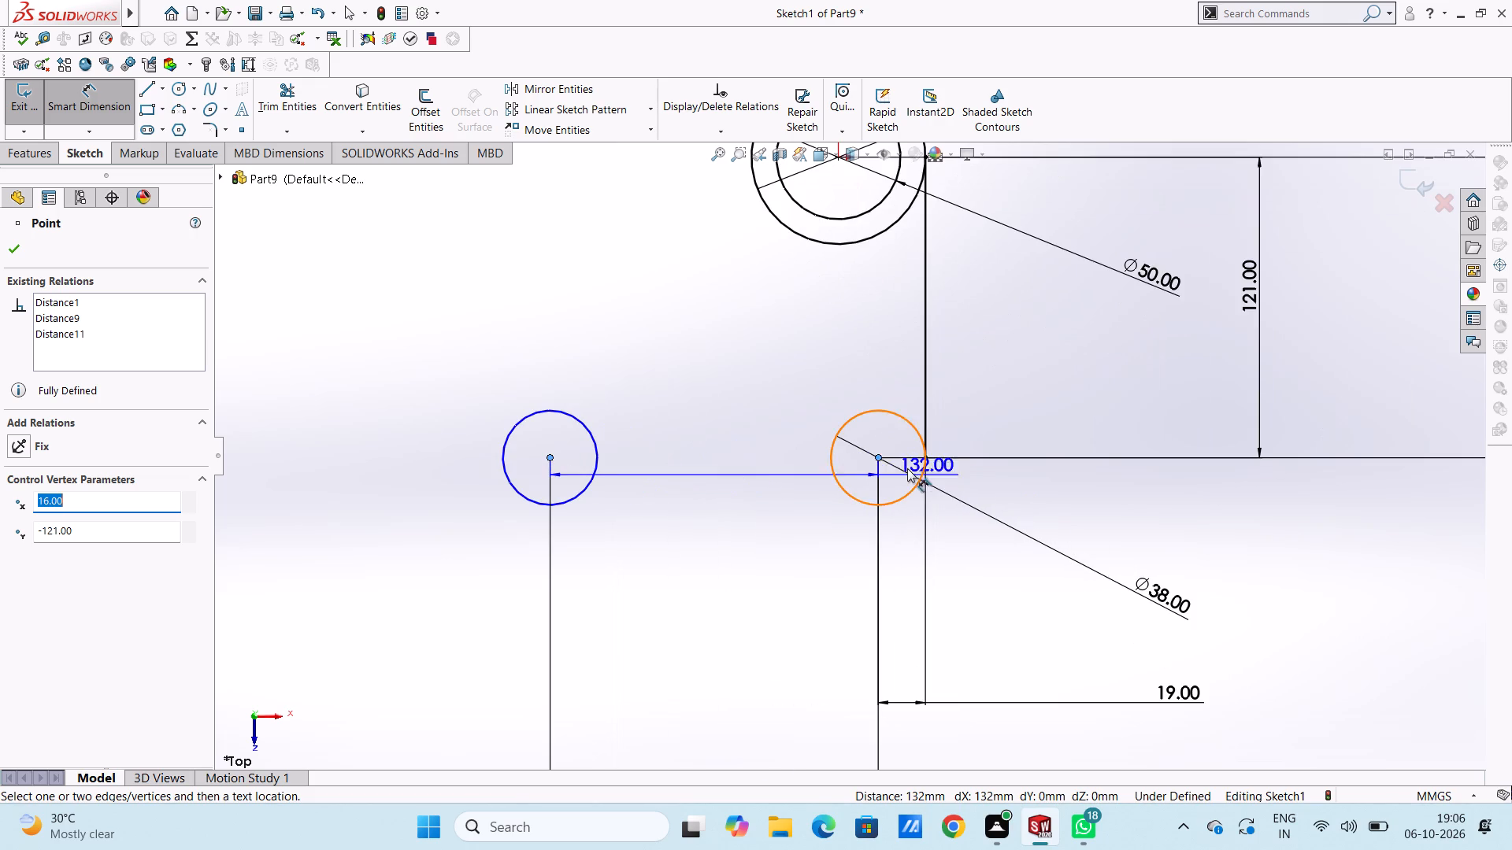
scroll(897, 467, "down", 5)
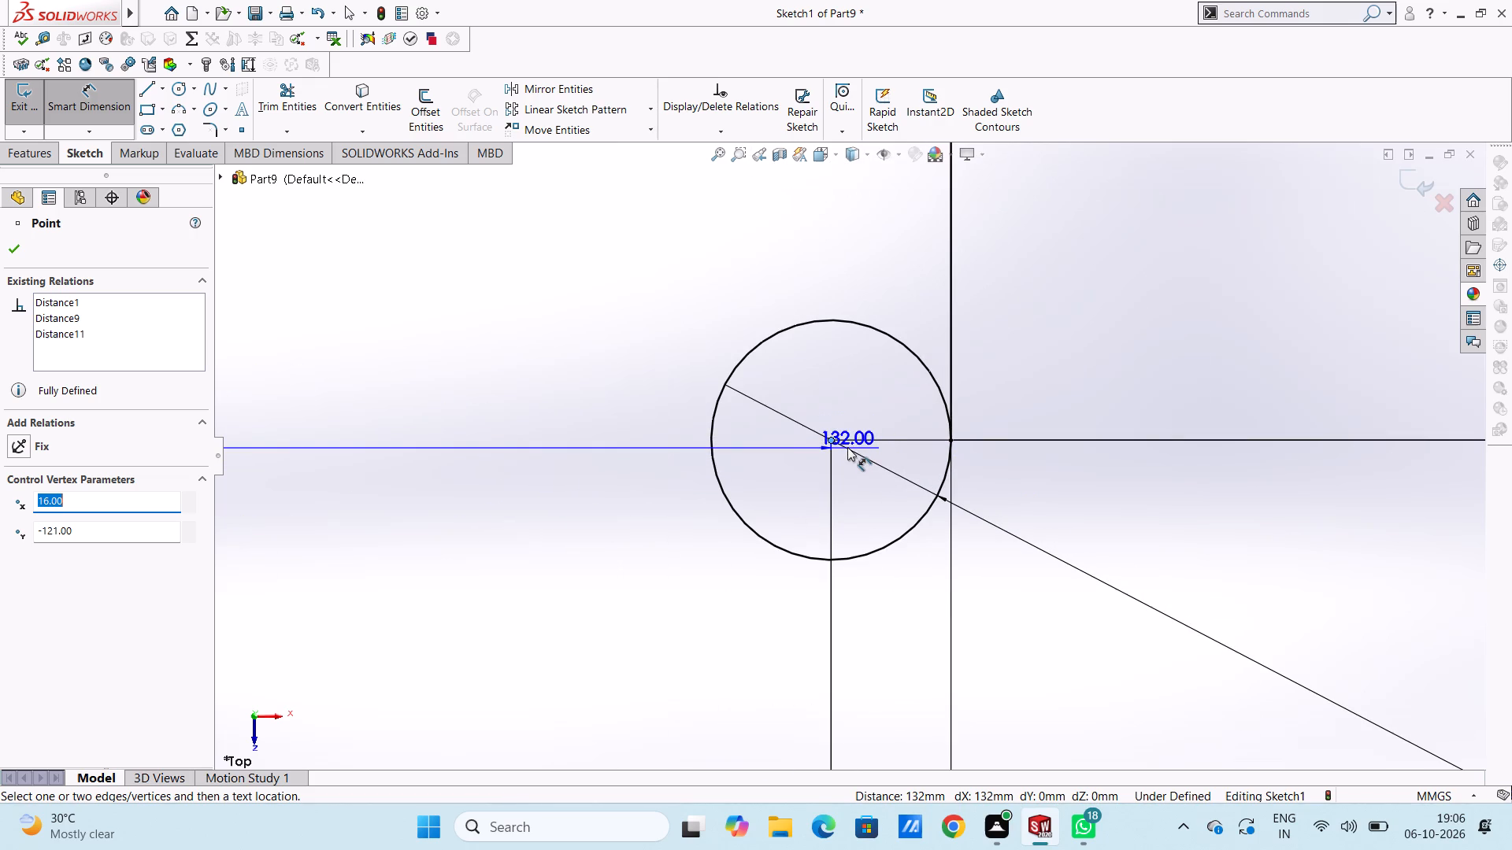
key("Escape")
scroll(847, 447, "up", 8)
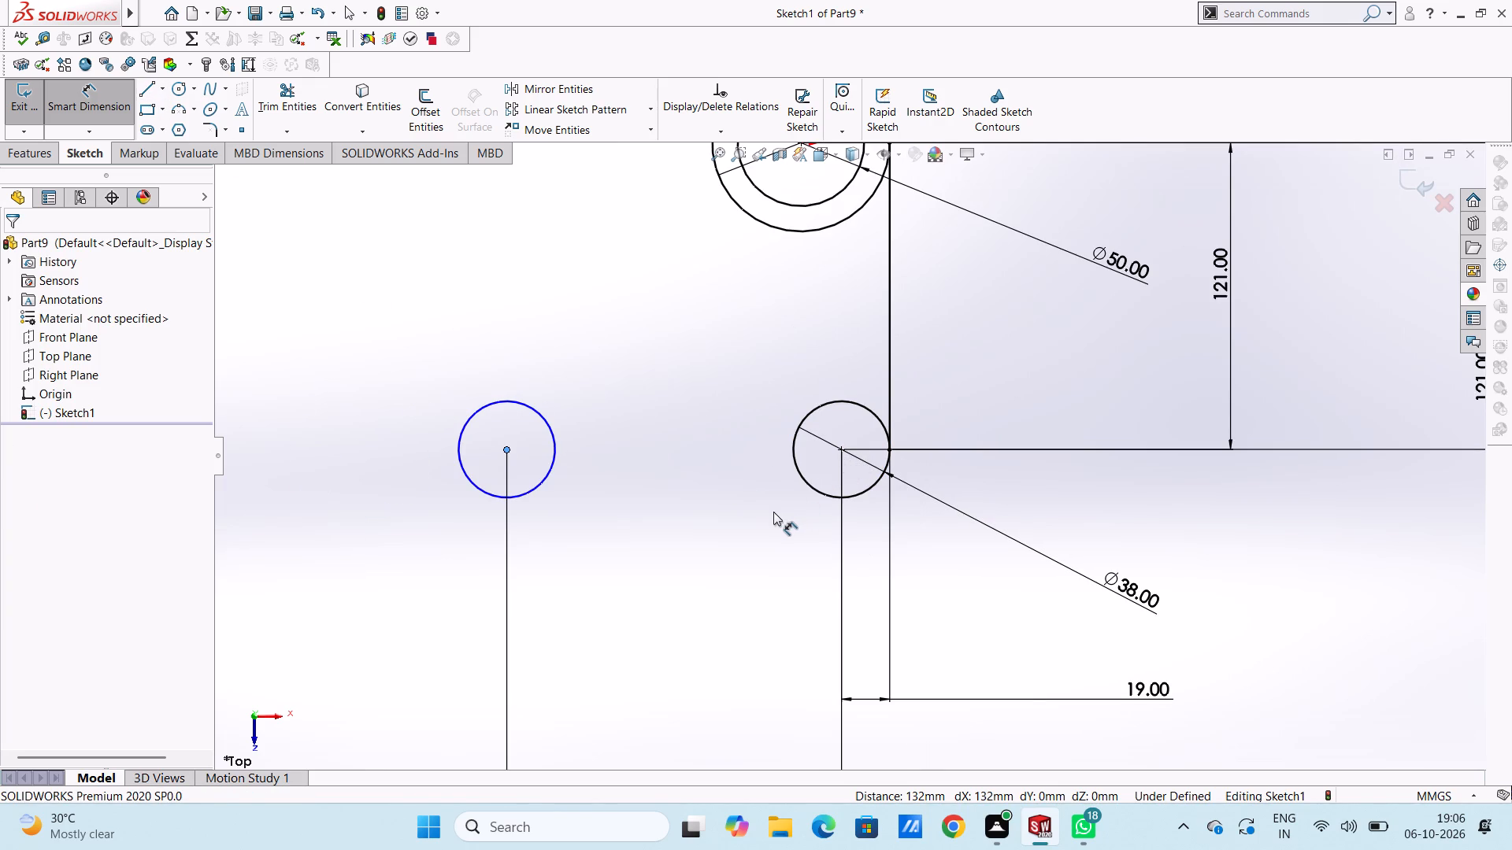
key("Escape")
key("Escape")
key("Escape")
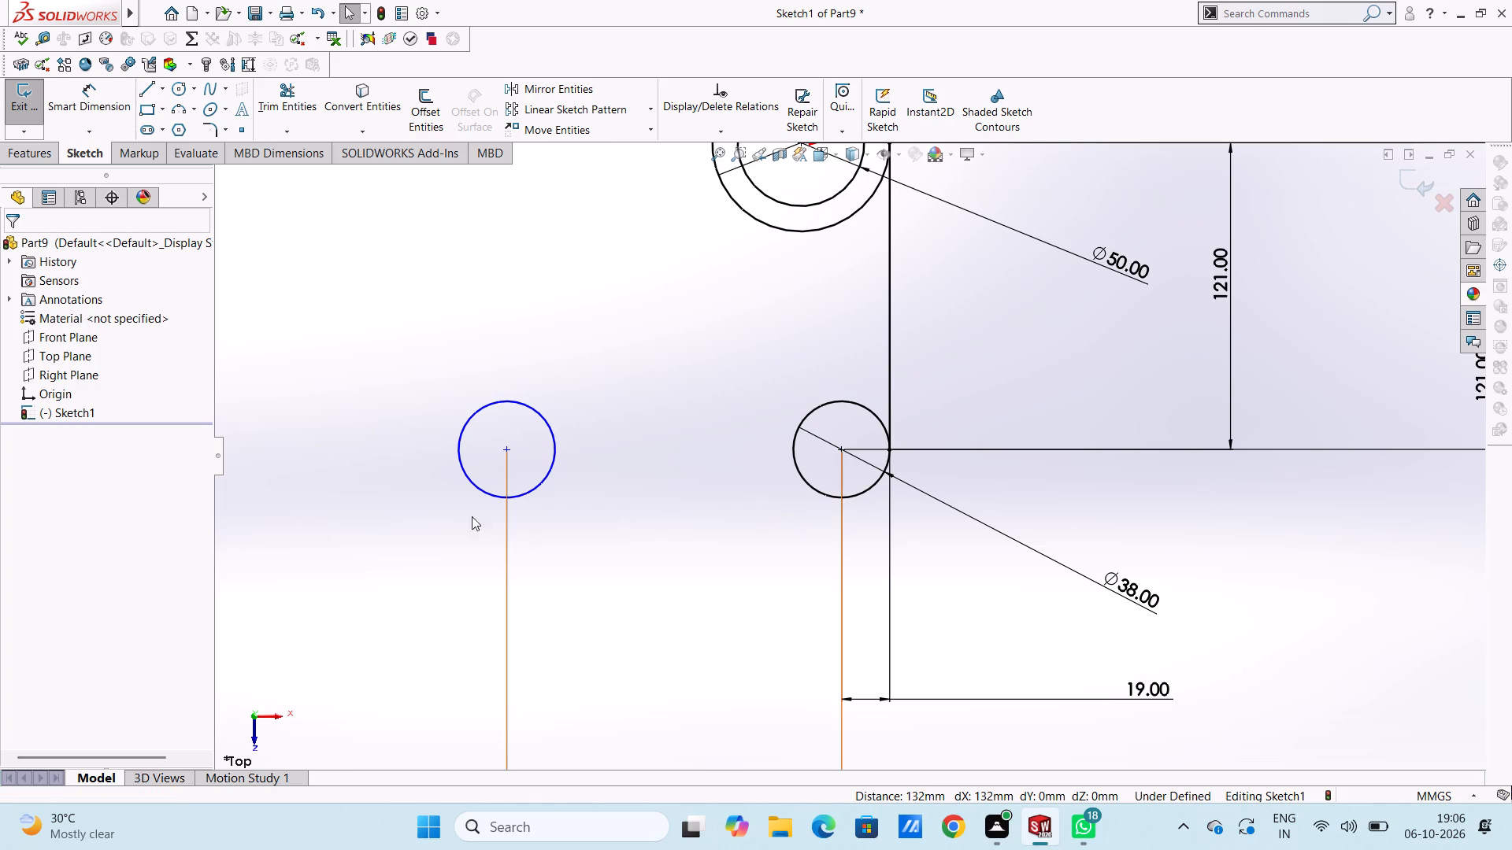
Add a horizontal relation between the centre of the lower left circle and the centre of the 38 mm circle.
left_click(509, 449)
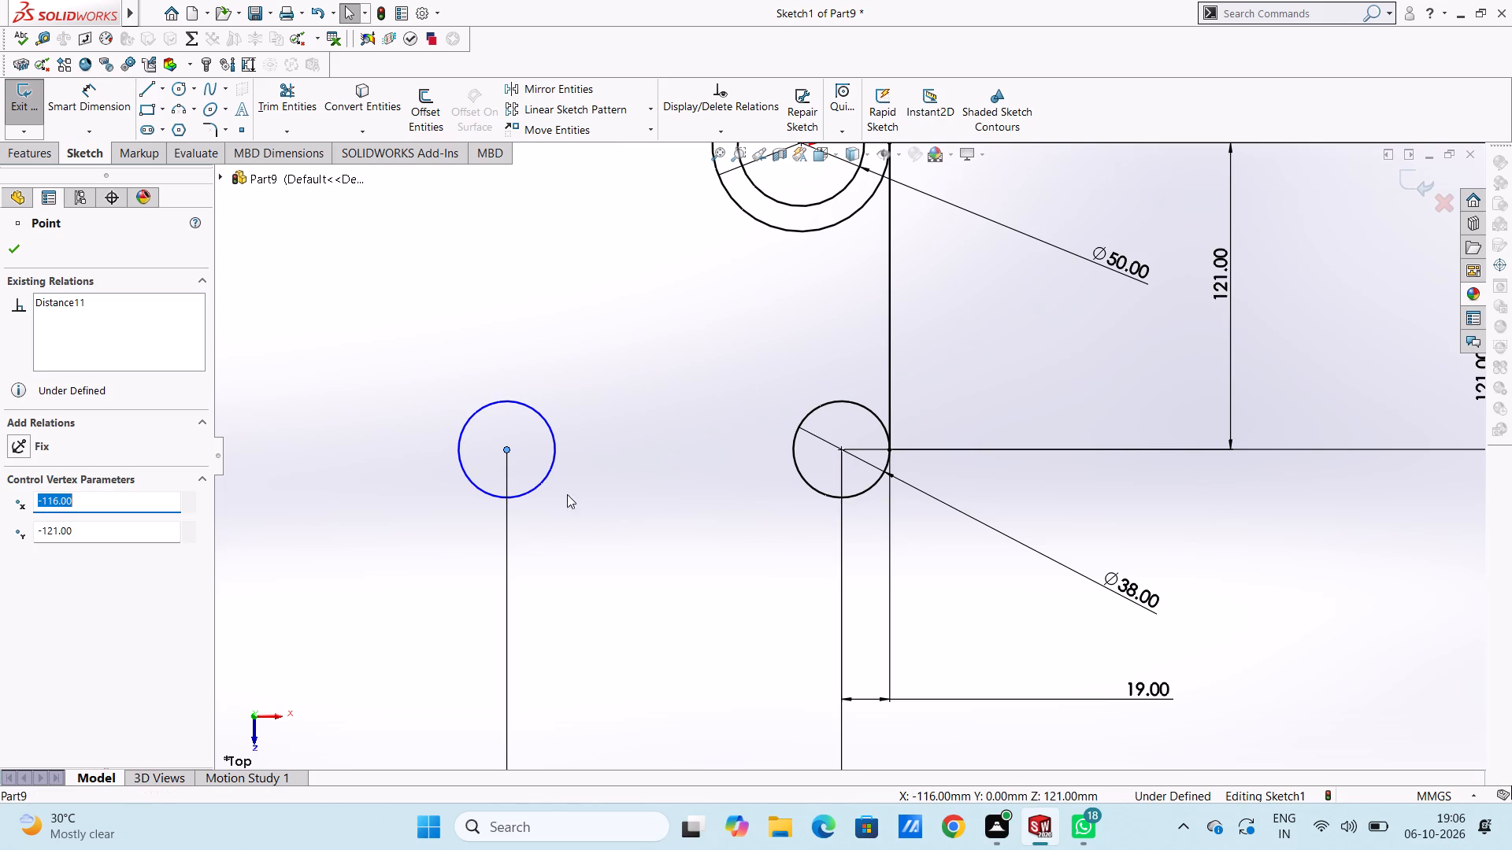
left_click(843, 453, "ctrl")
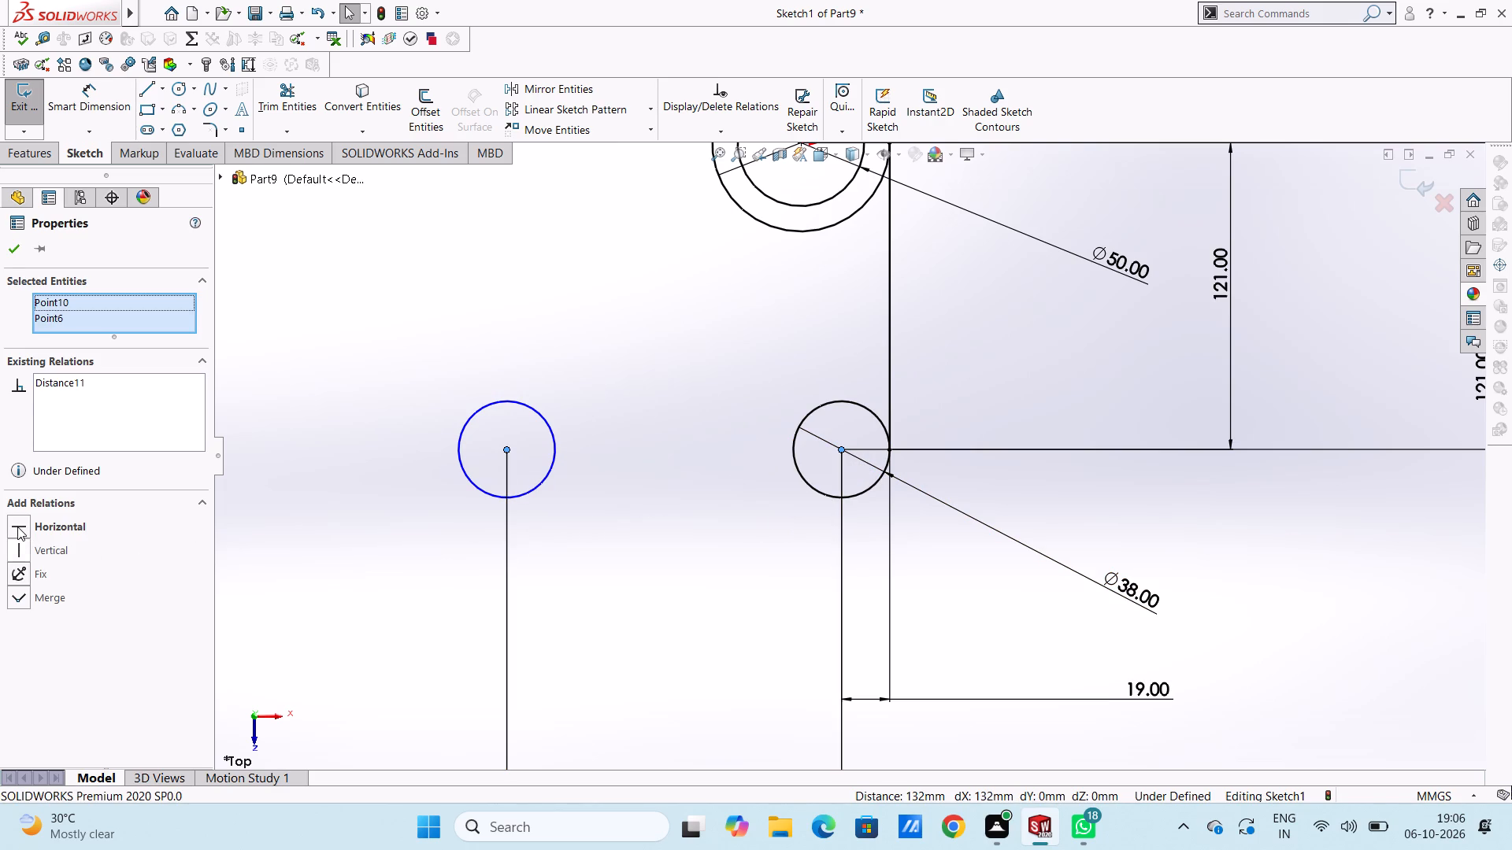
left_click(17, 527)
left_click(354, 518)
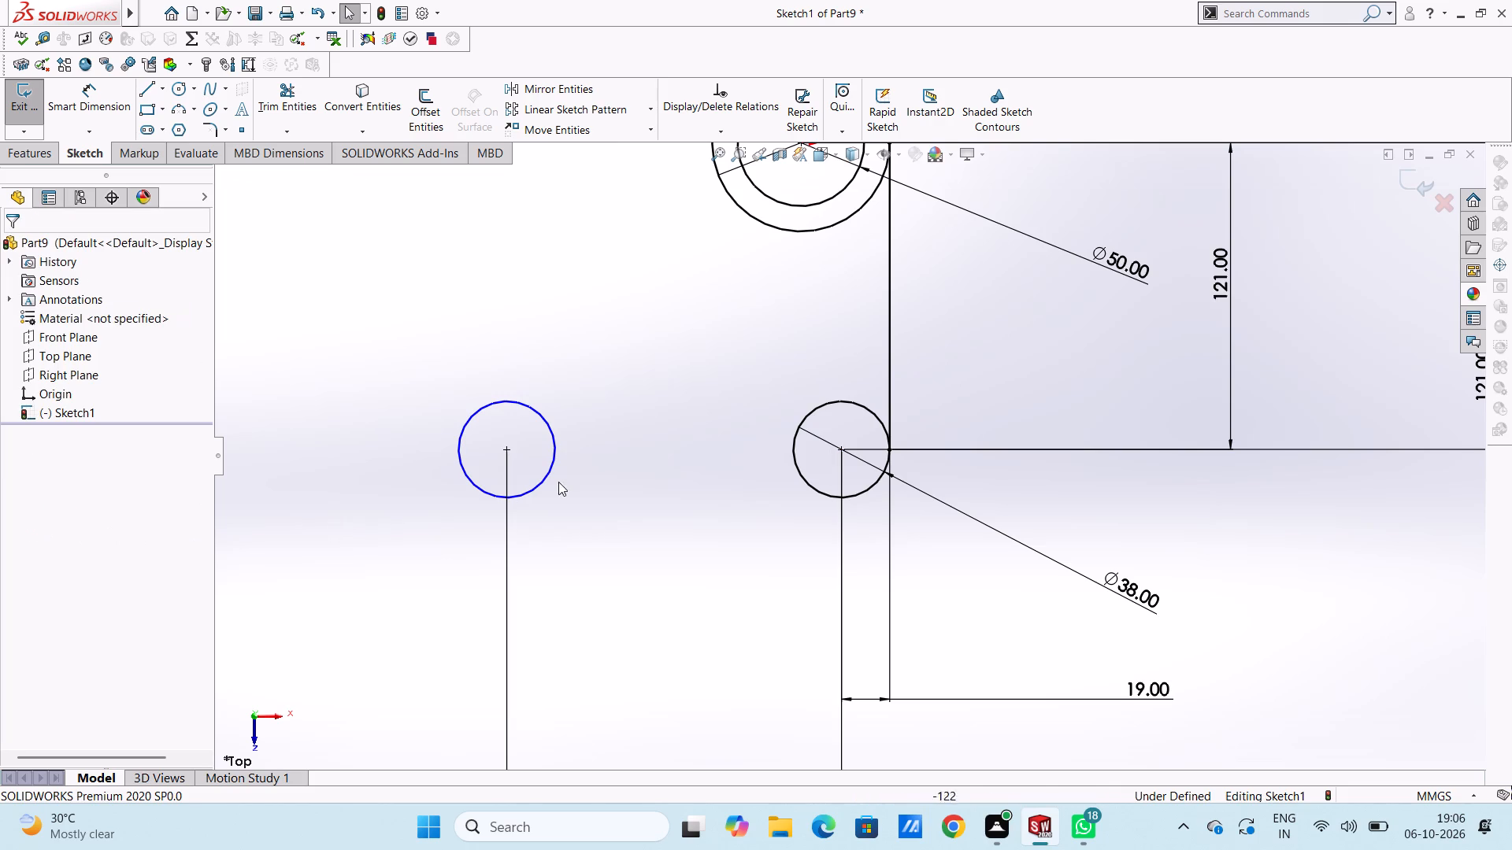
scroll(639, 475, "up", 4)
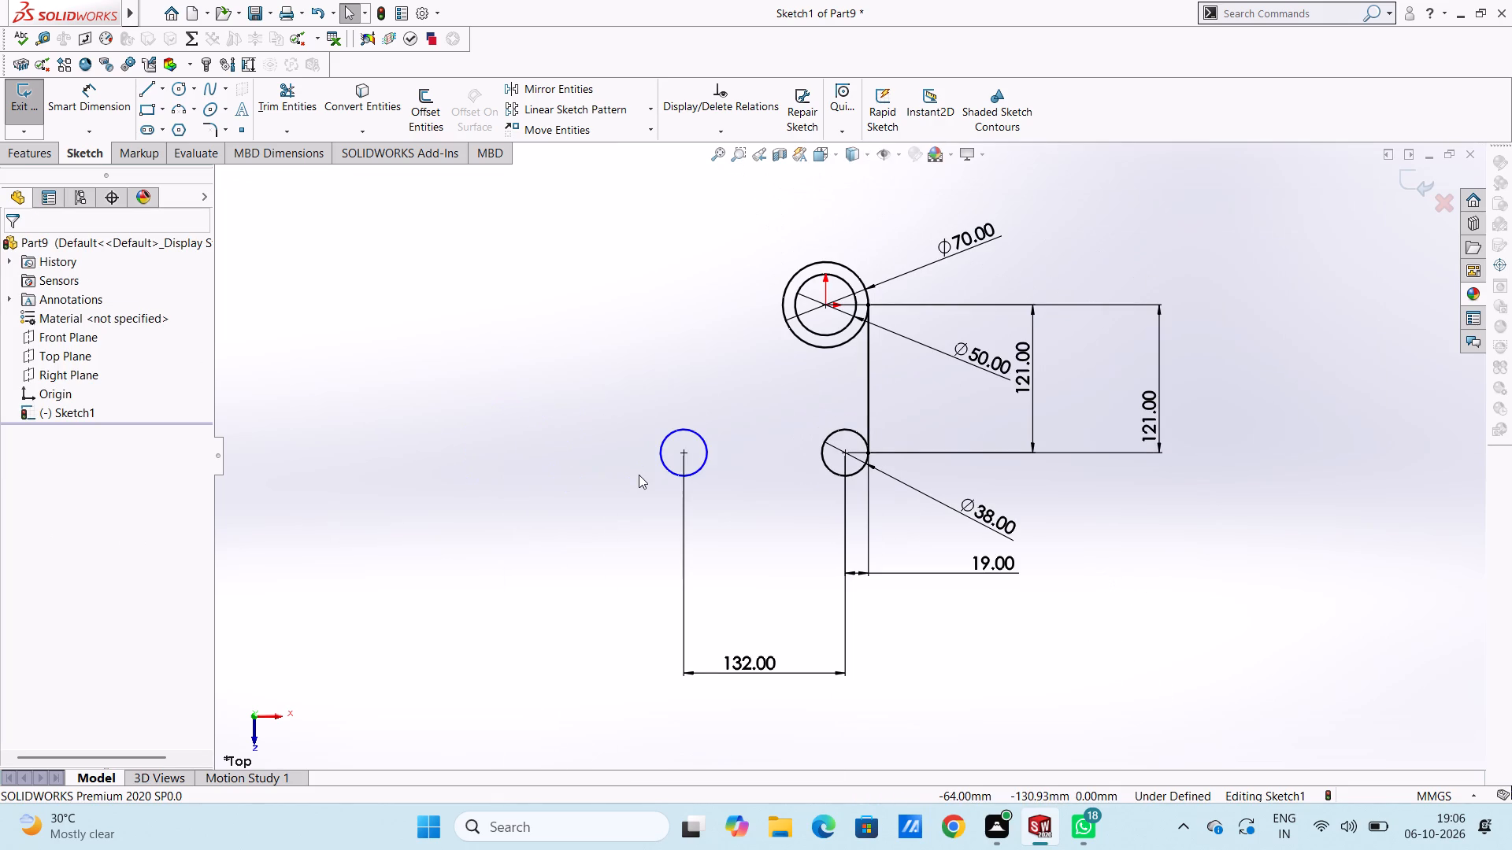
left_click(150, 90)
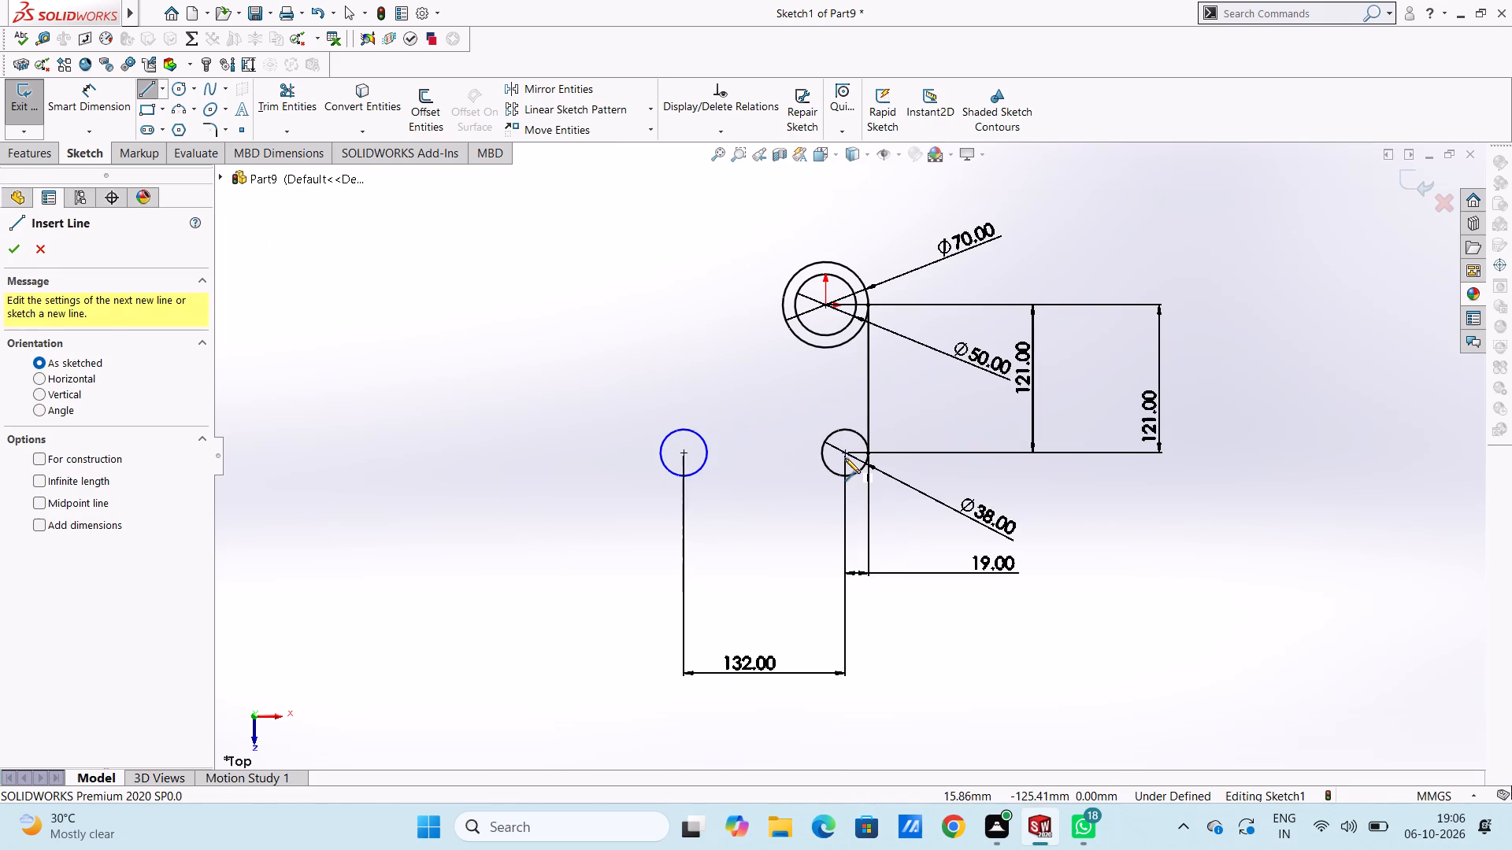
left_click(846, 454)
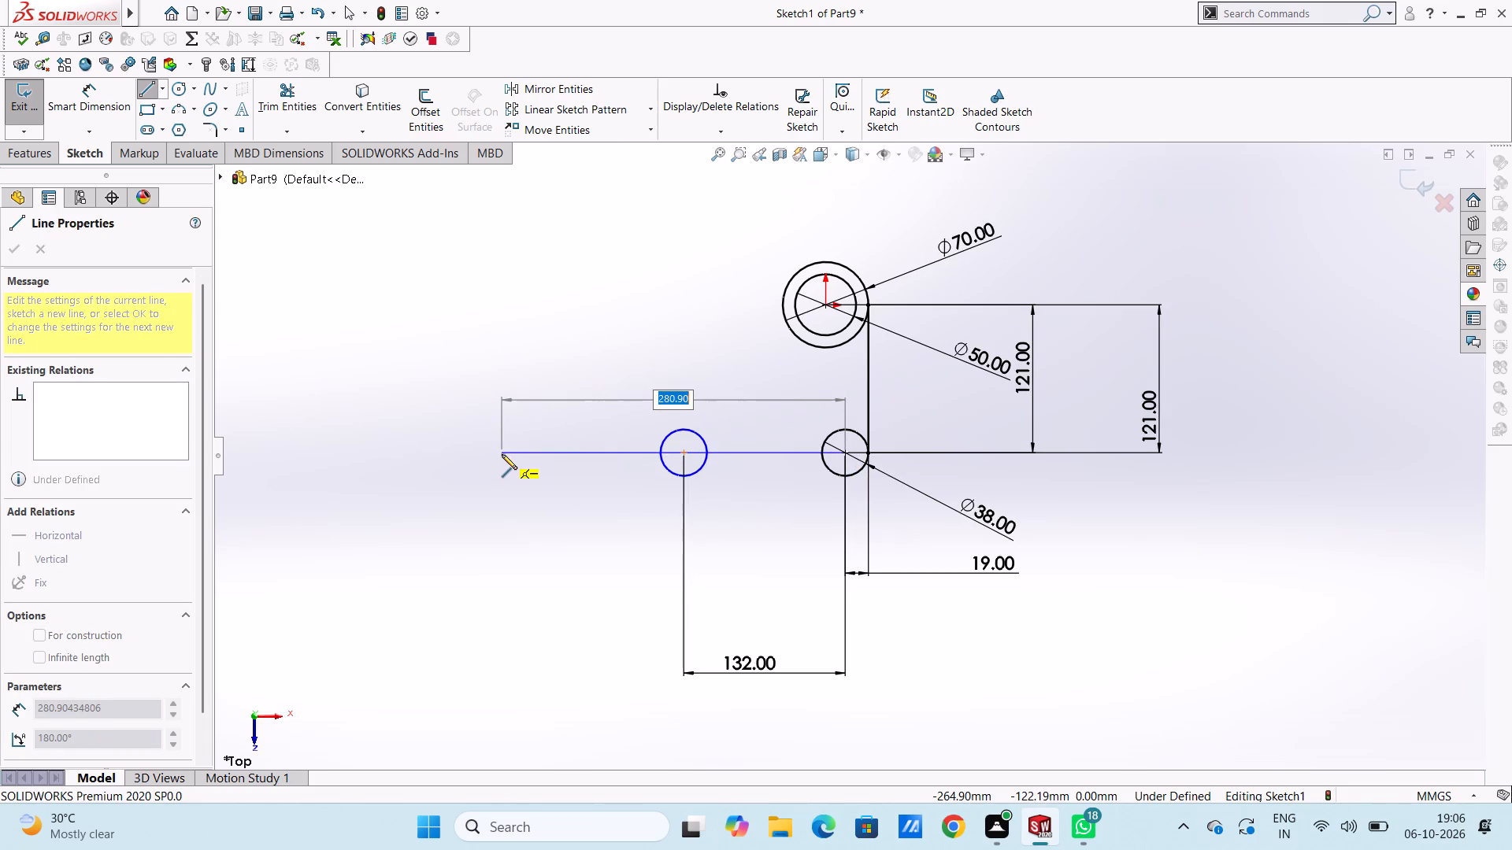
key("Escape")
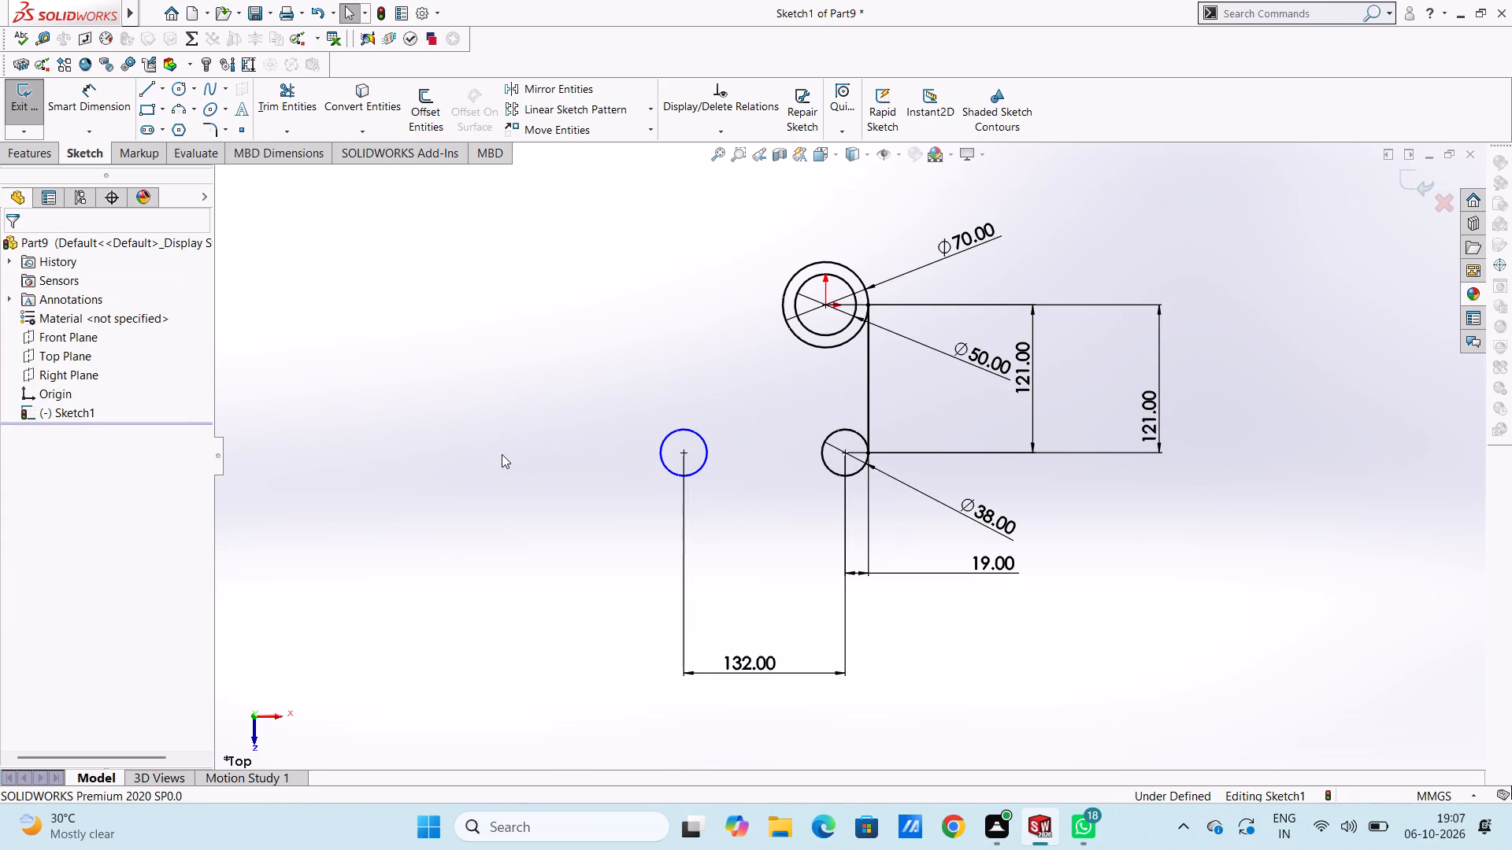
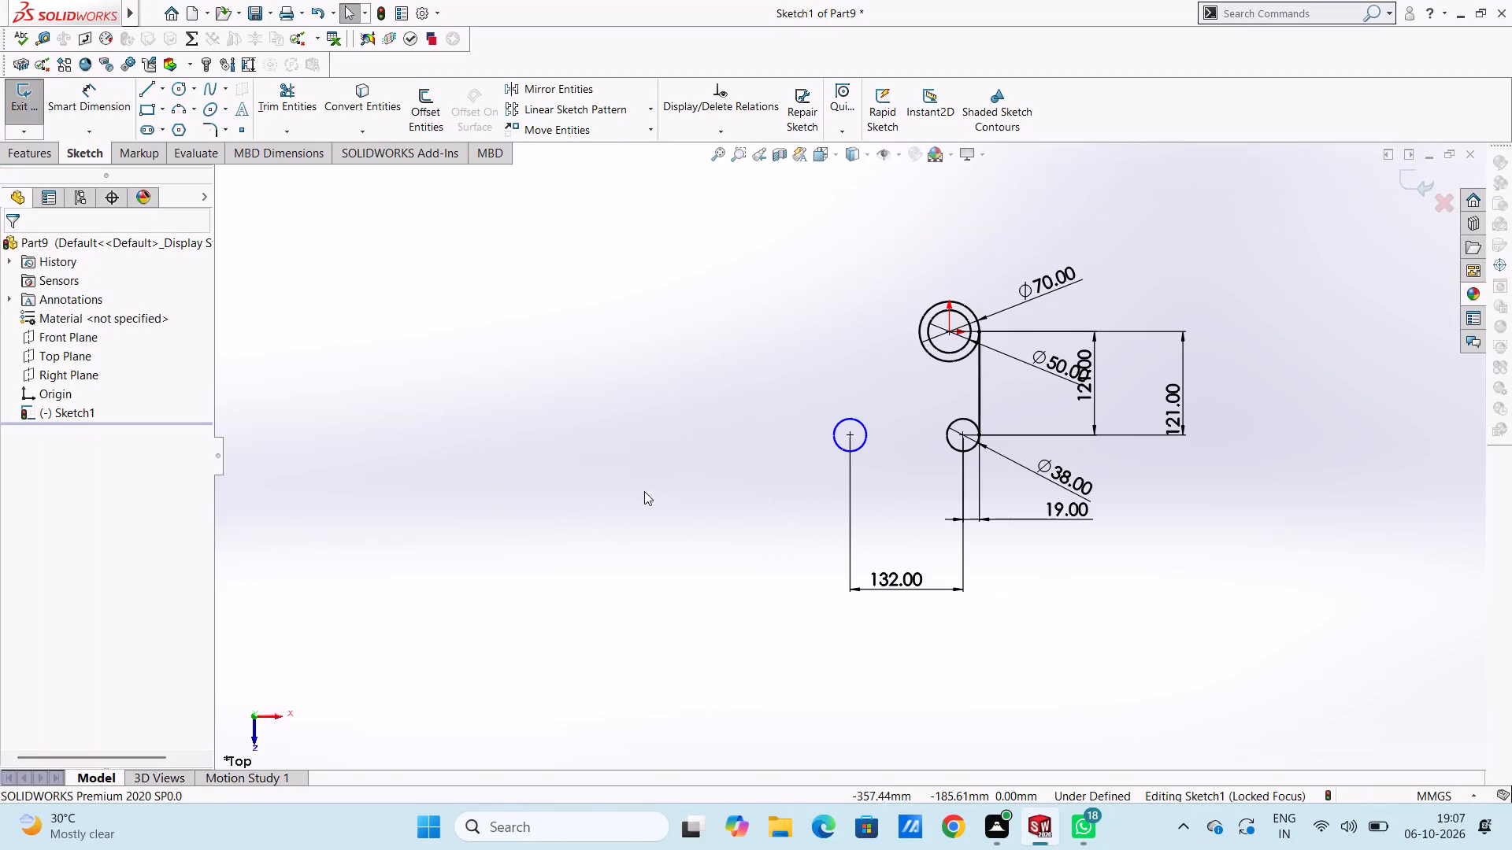
Sketch a circle of radius about 29 mm, centred about 272 mm left of and 57 mm below the origin.
scroll(947, 394, "down", 3)
scroll(965, 303, "up", 2)
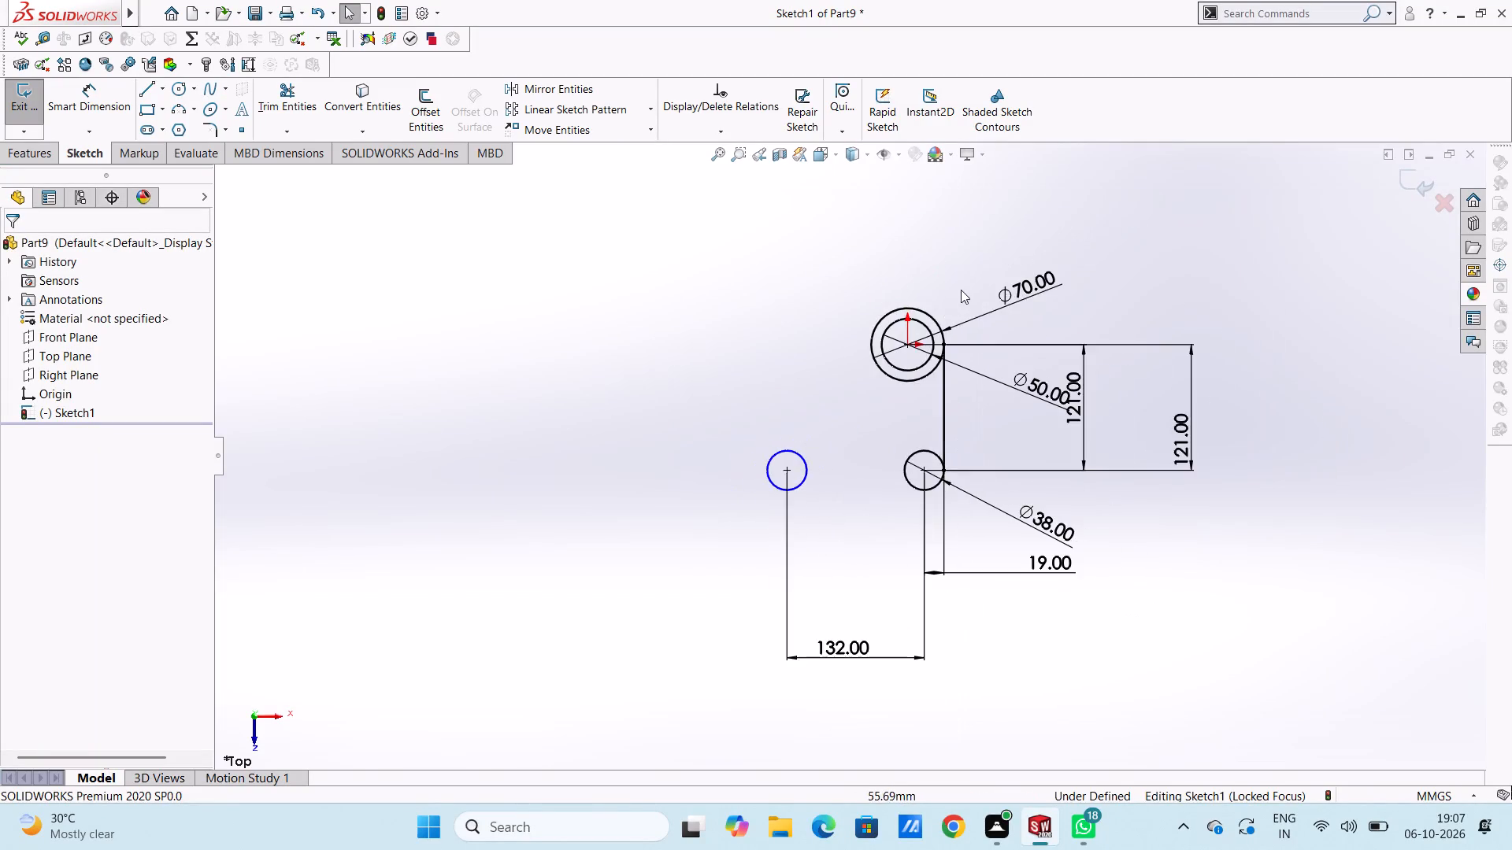
scroll(951, 301, "down", 2)
scroll(509, 513, "up", 1)
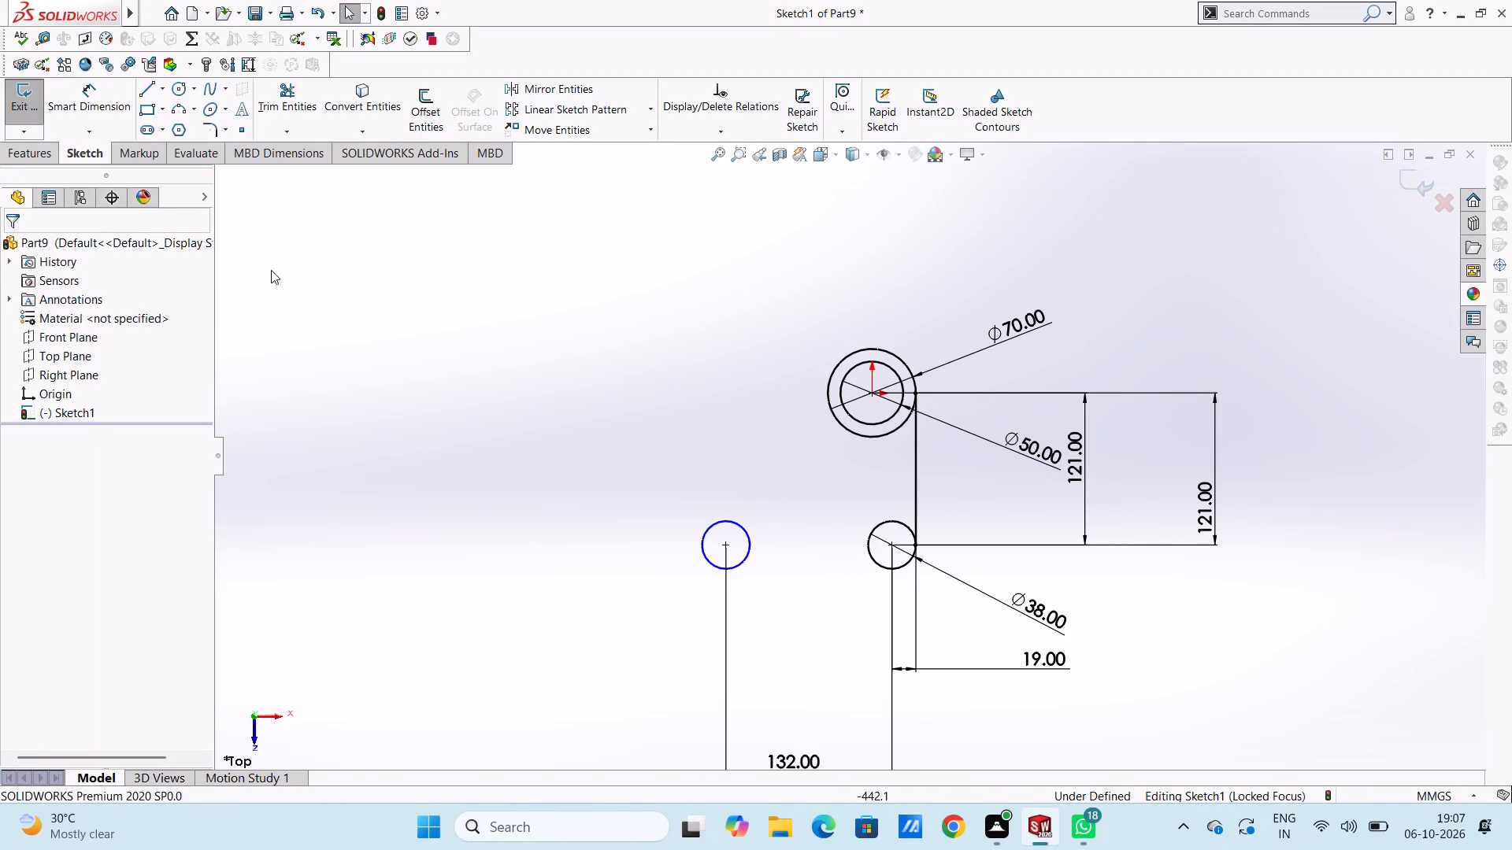
left_click(178, 84)
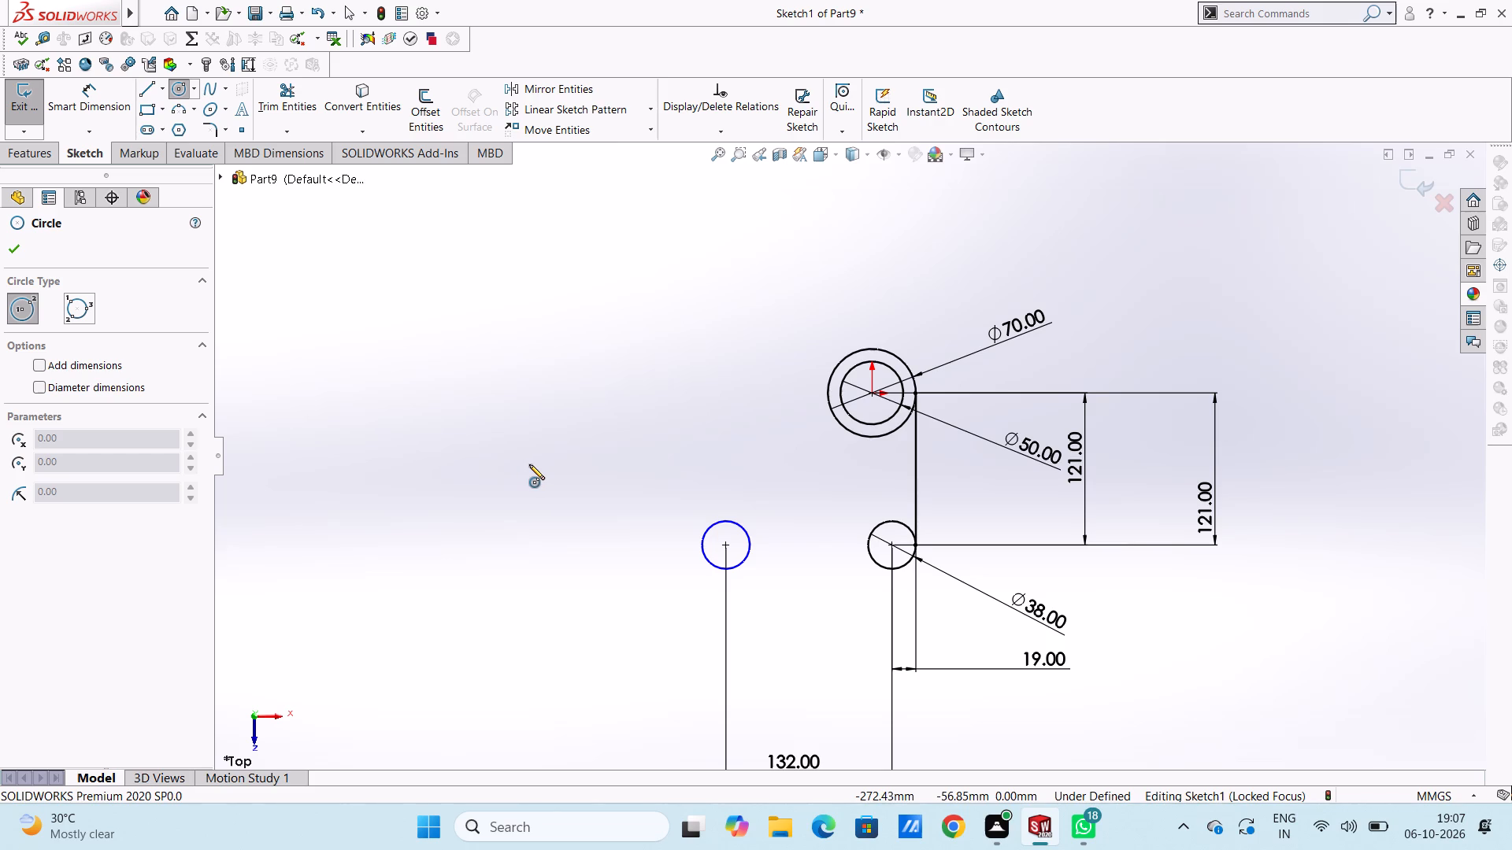
left_click(529, 464)
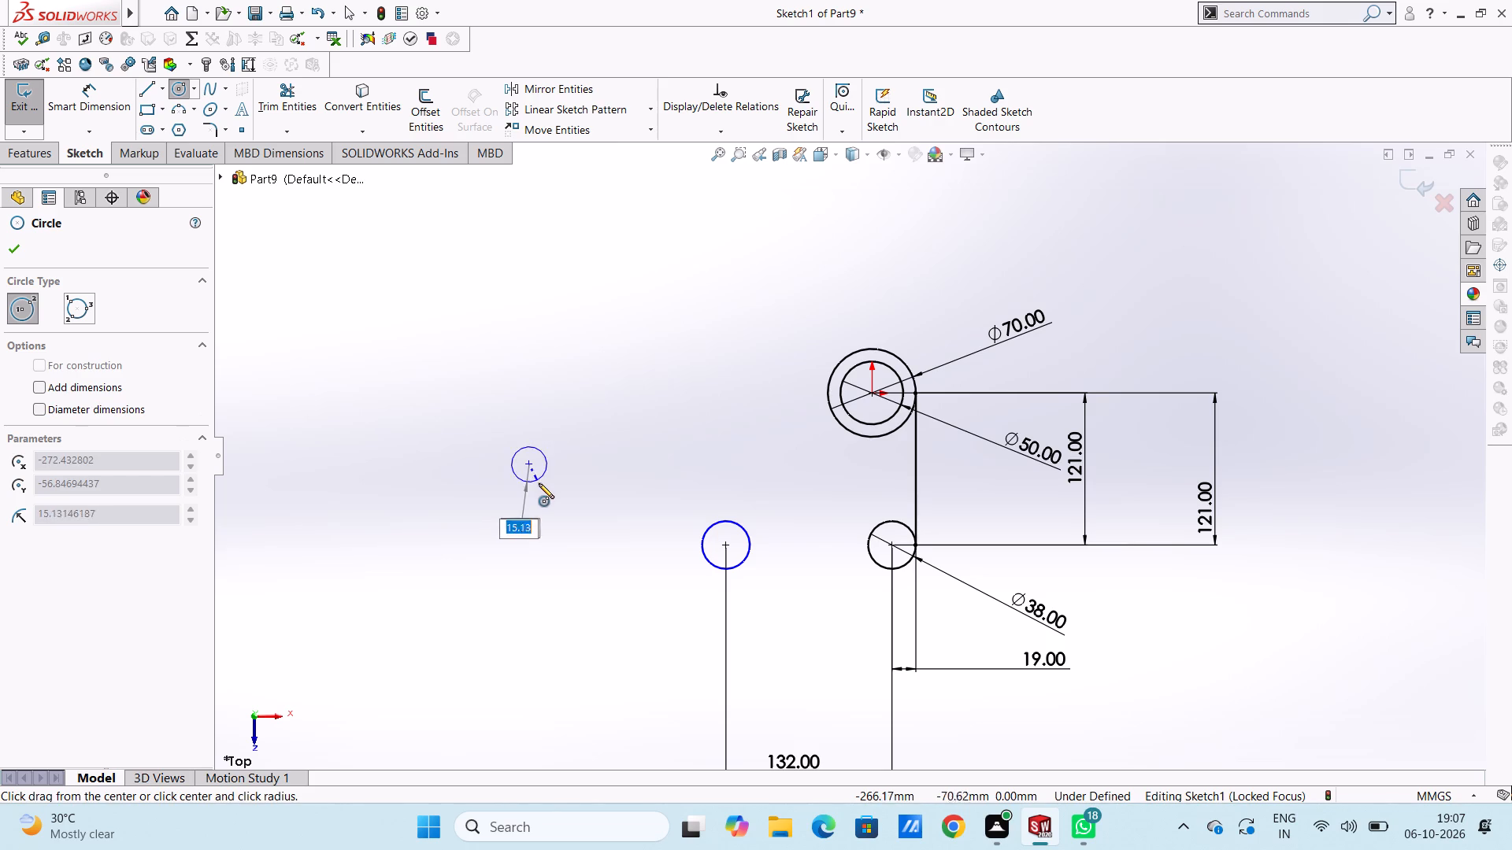
left_click(543, 498)
left_click(15, 246)
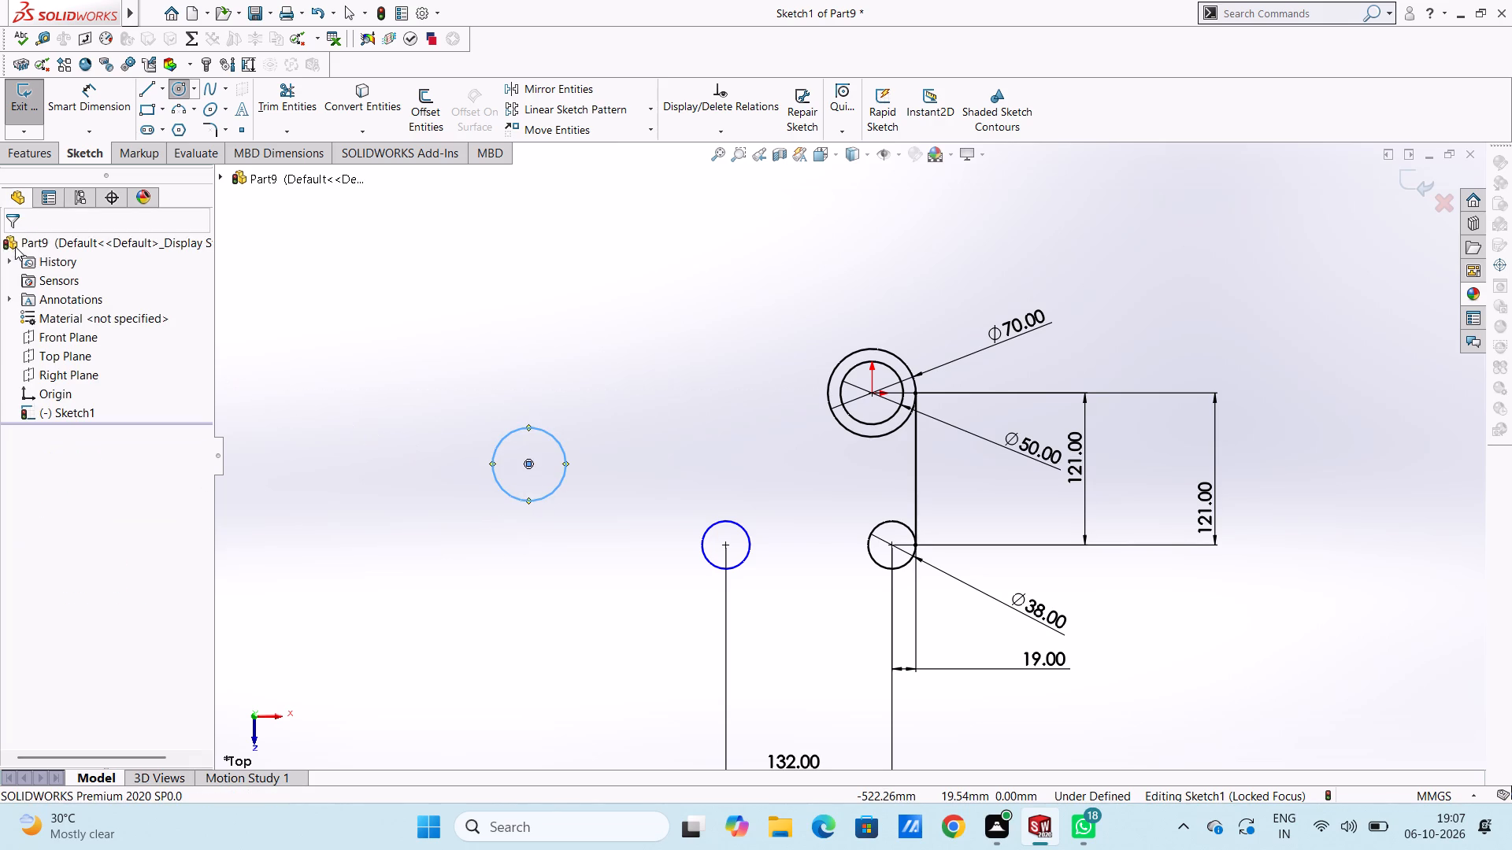
Dimension the diameter of the new far-left circle as 19 mm.
left_click(91, 106)
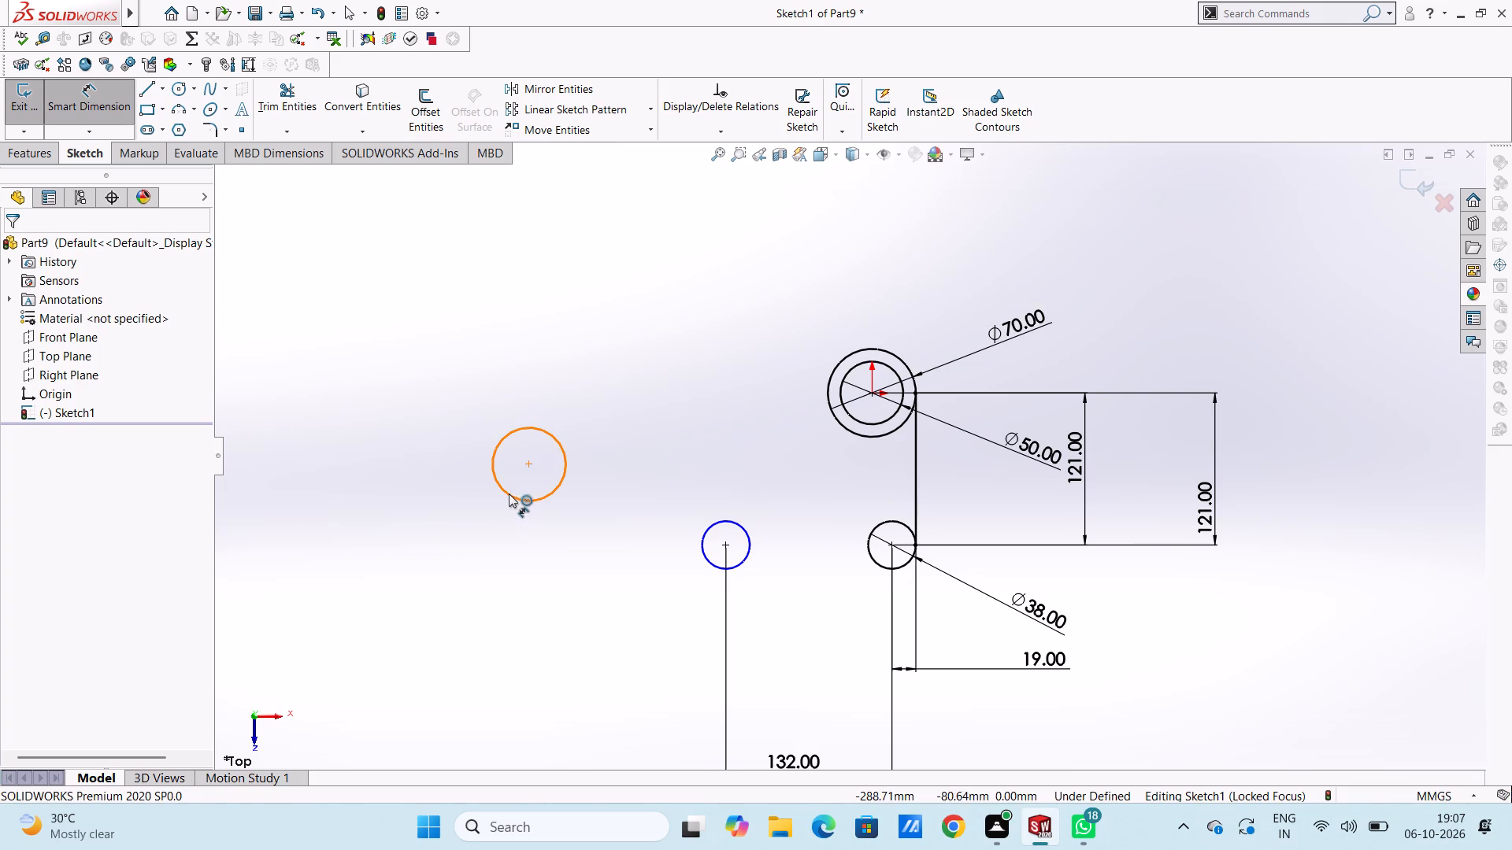
left_click(509, 493)
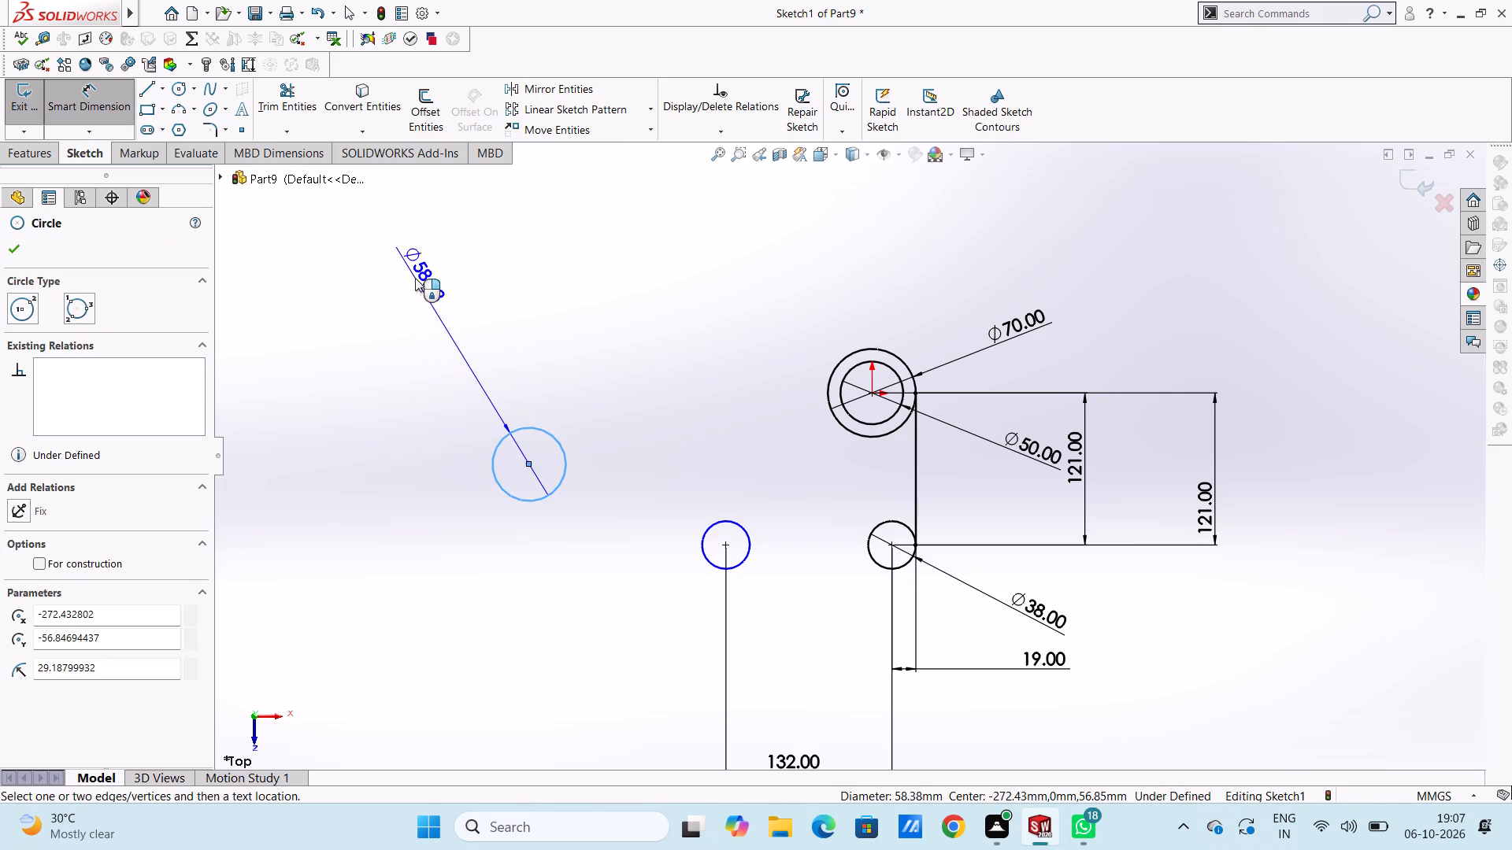
left_click(415, 278)
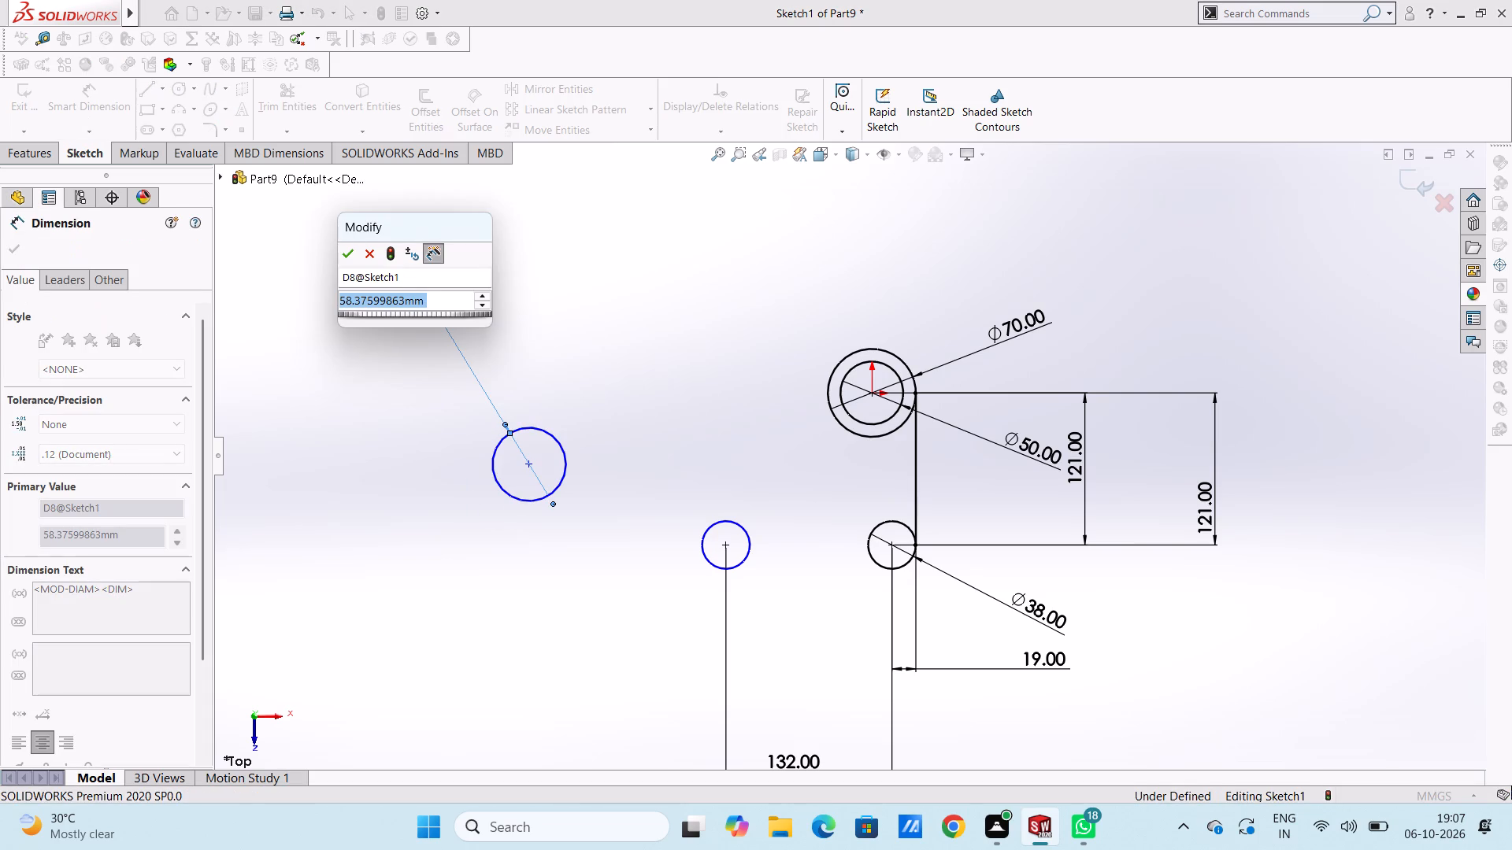
type("19")
key("Return")
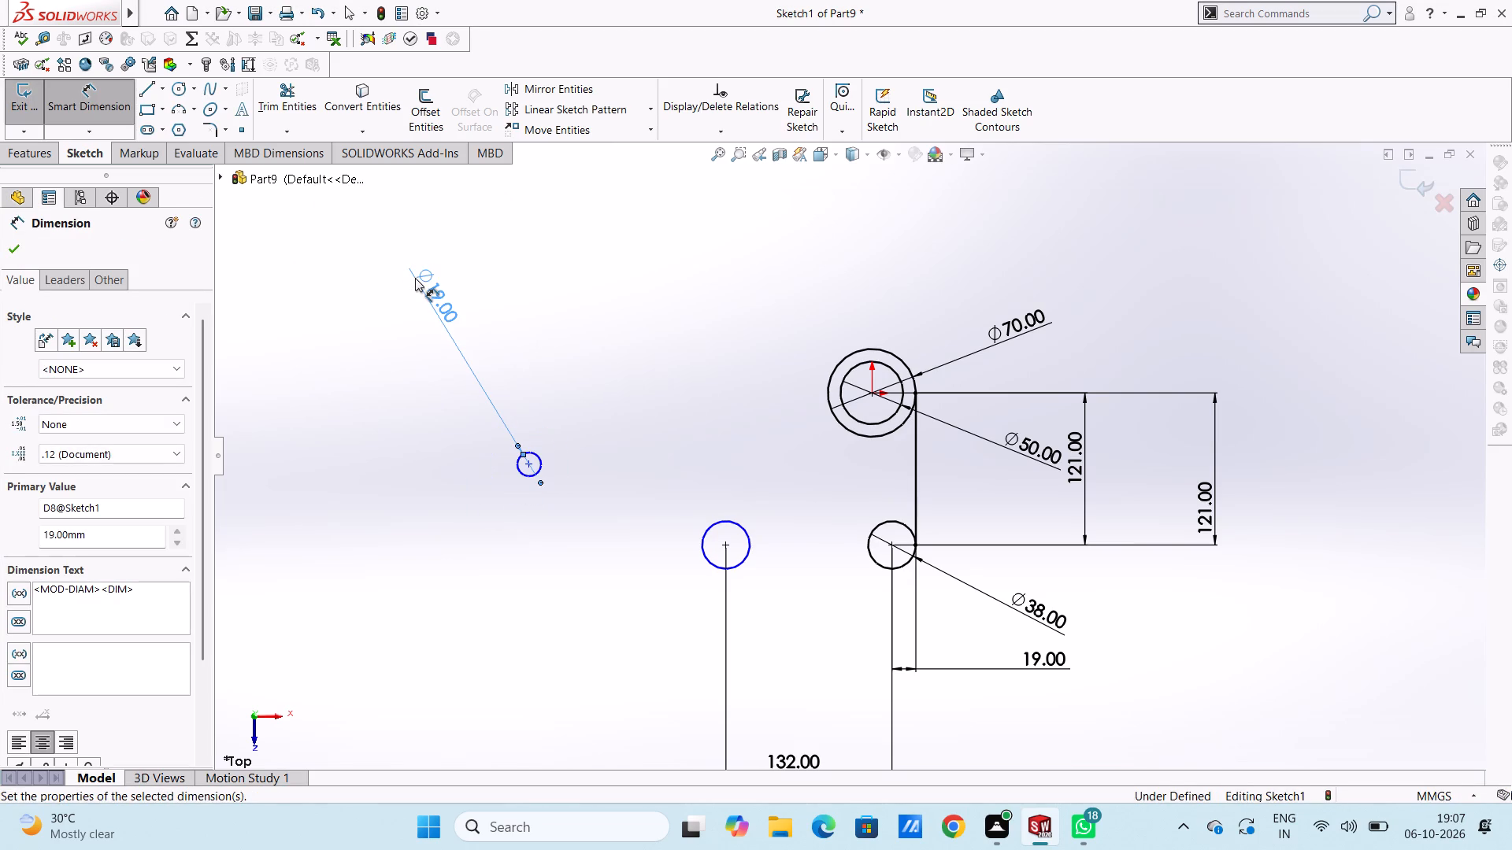
left_click(372, 359)
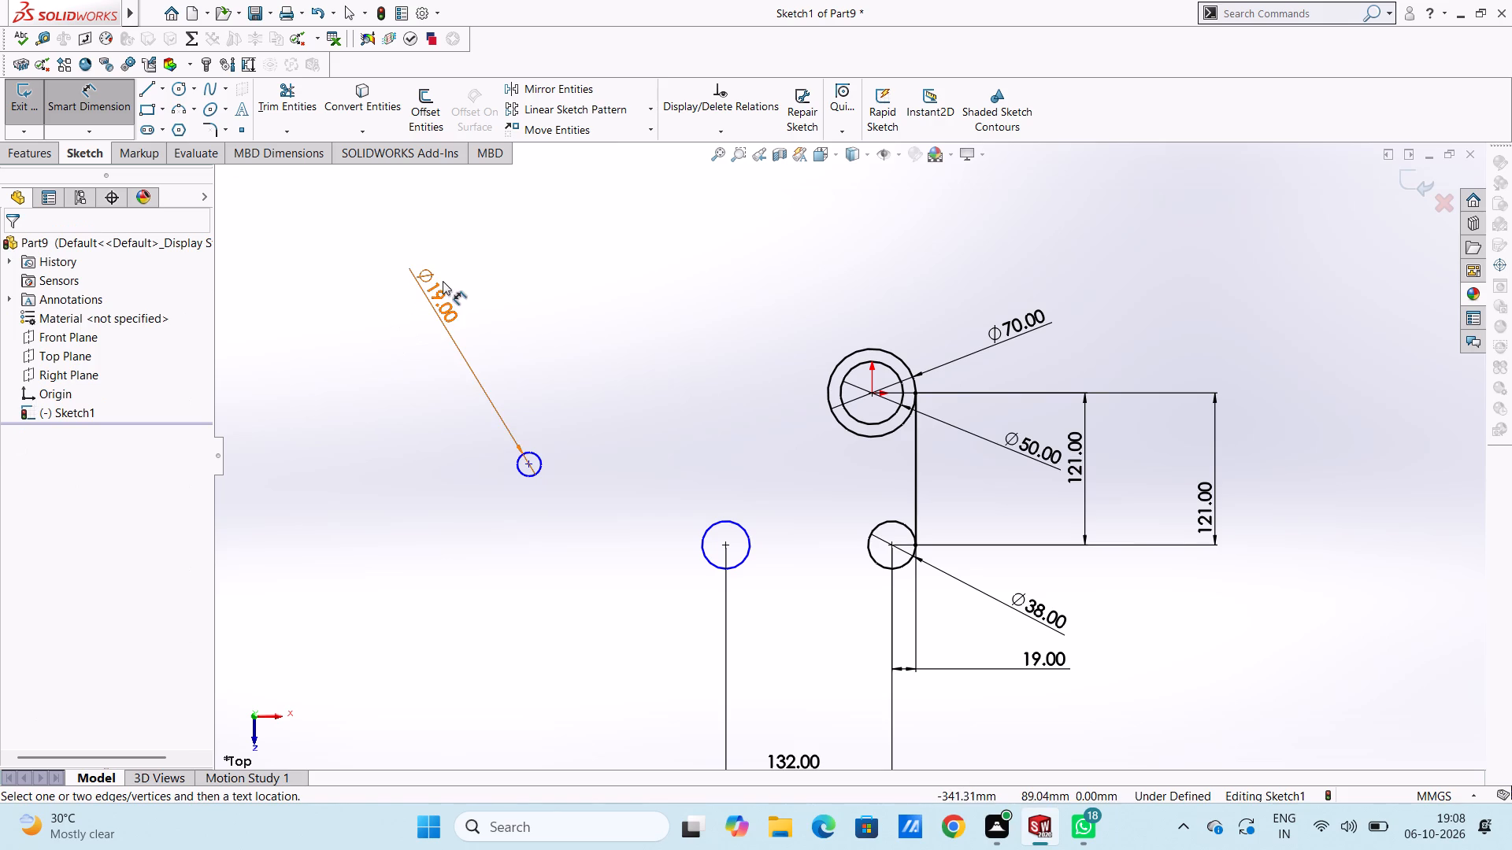
Set the far-left circle's diameter to 38 mm and move its dimension text farther up and away from the circle.
double_click(439, 288)
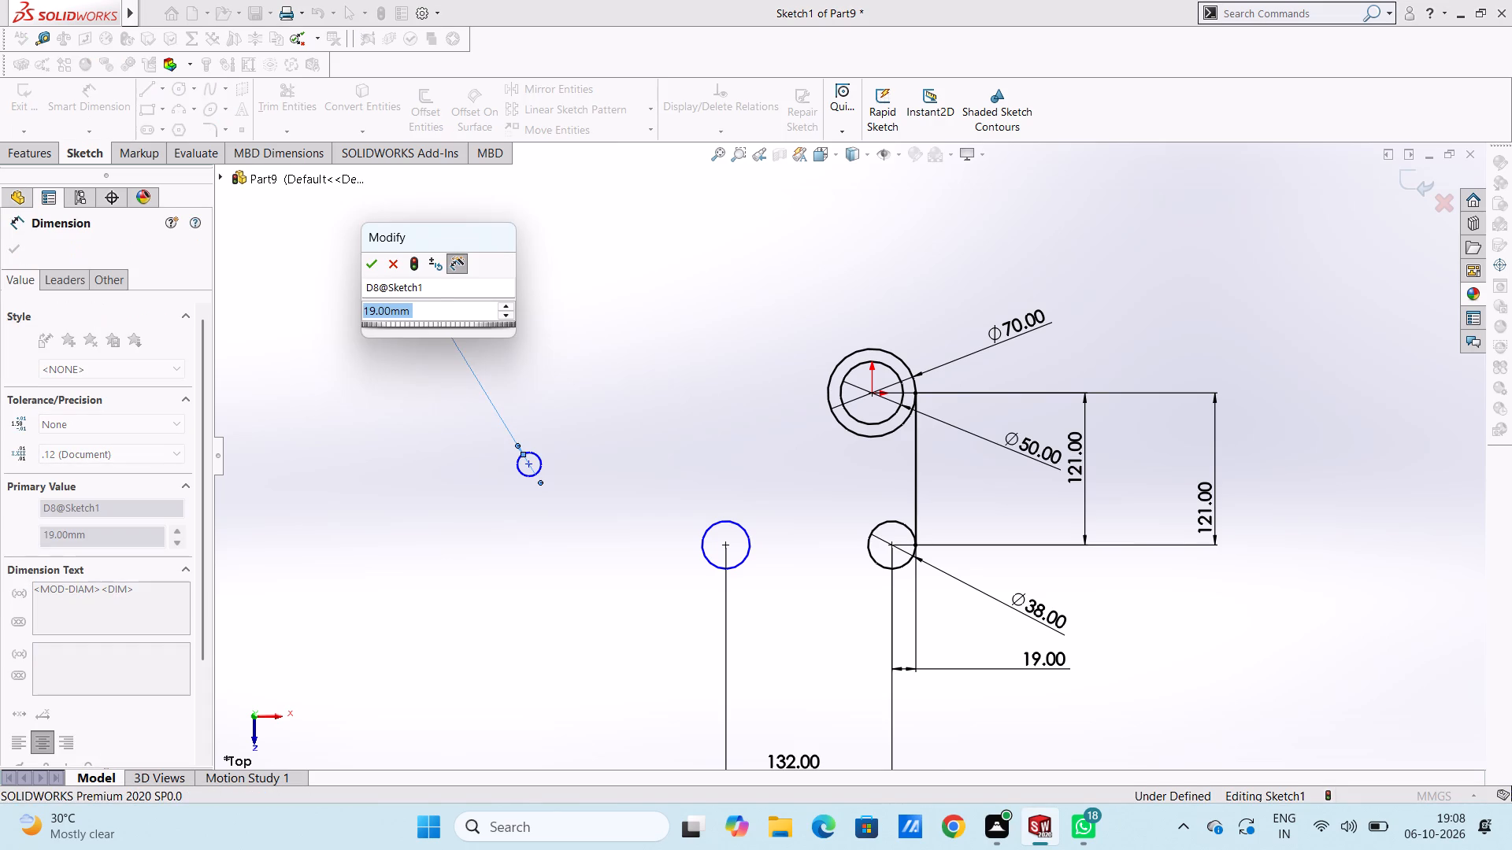
type("38")
key("Return")
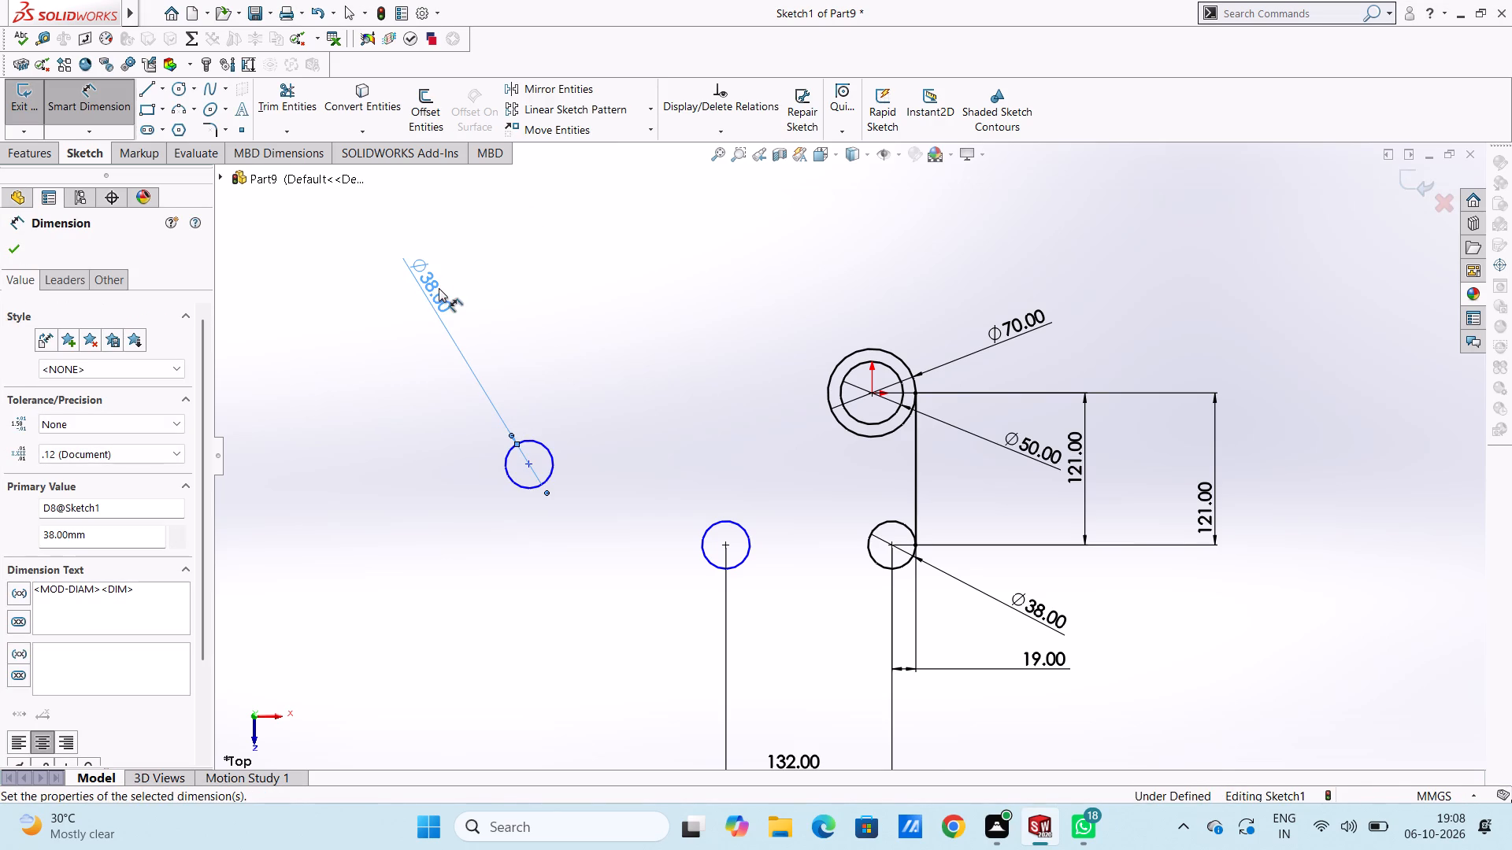
left_click(347, 434)
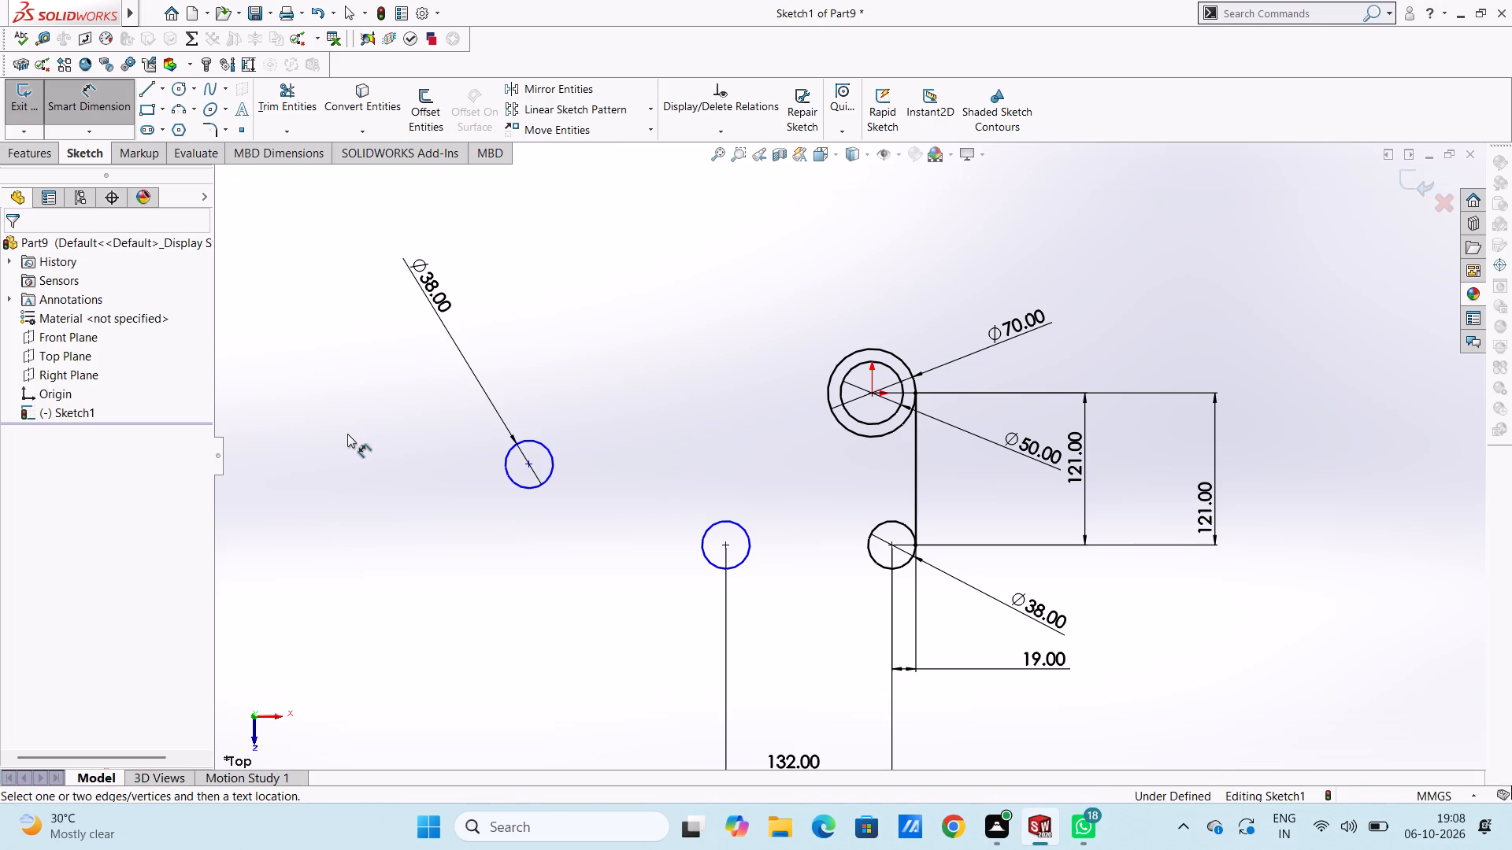
left_click_drag(435, 290, 375, 224)
left_click(359, 387)
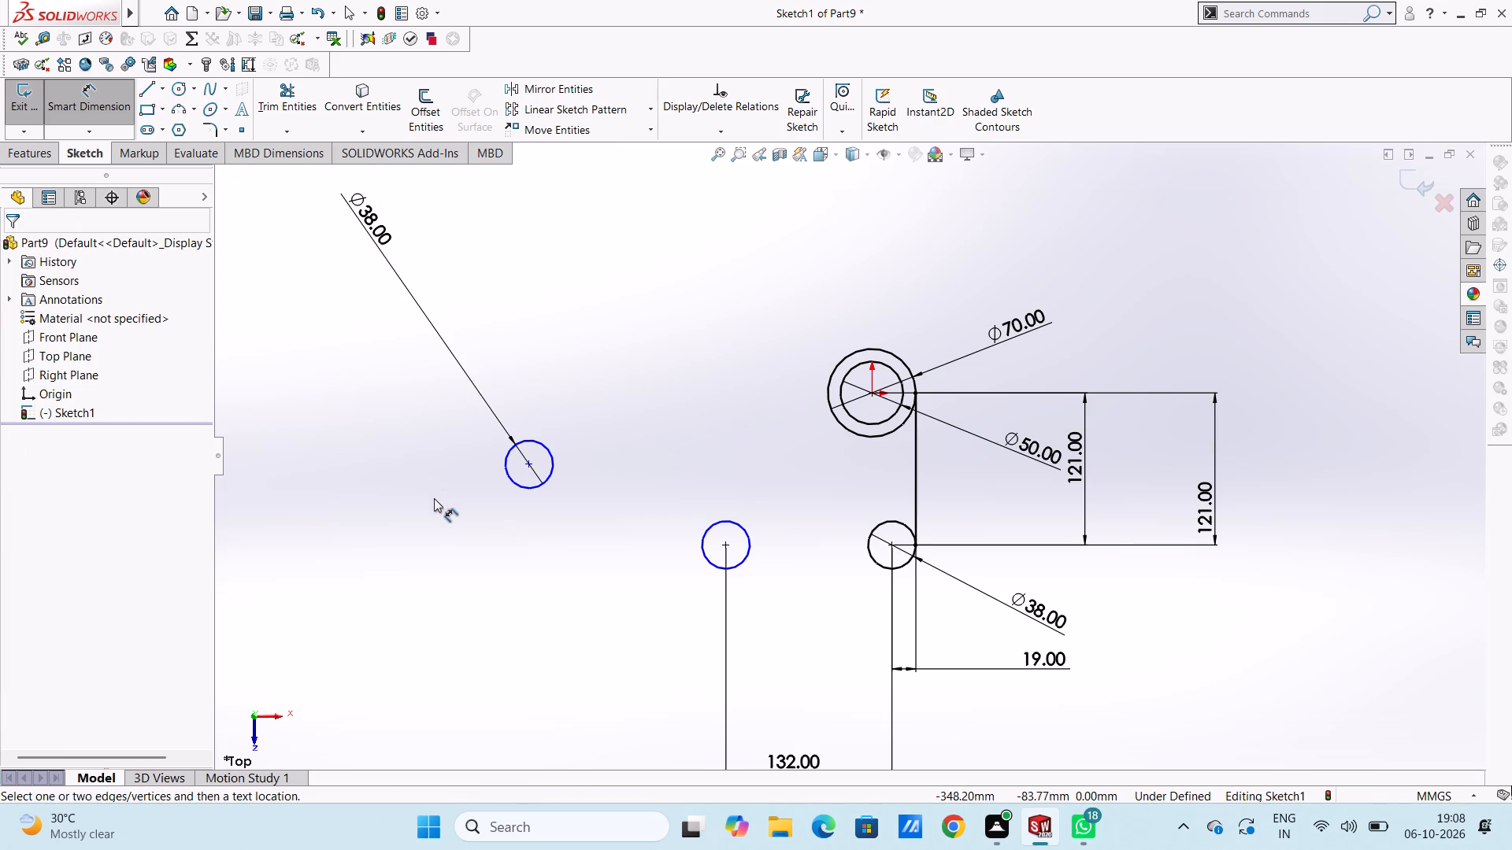
Dimension the vertical distance between the centres of the far-left circle and the lower middle circle as 38 mm.
left_click(531, 468)
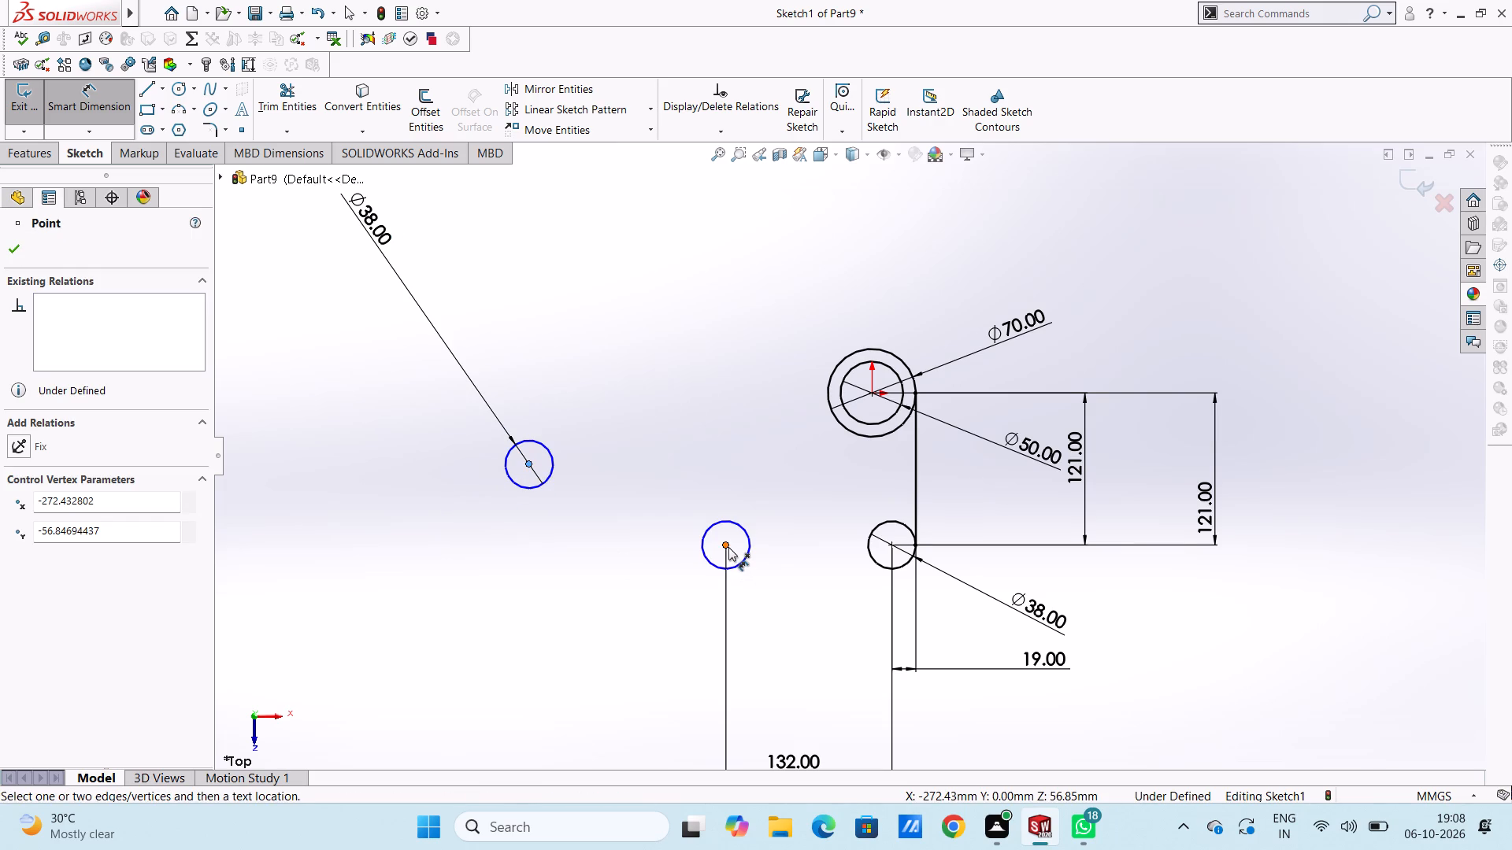
left_click(727, 549)
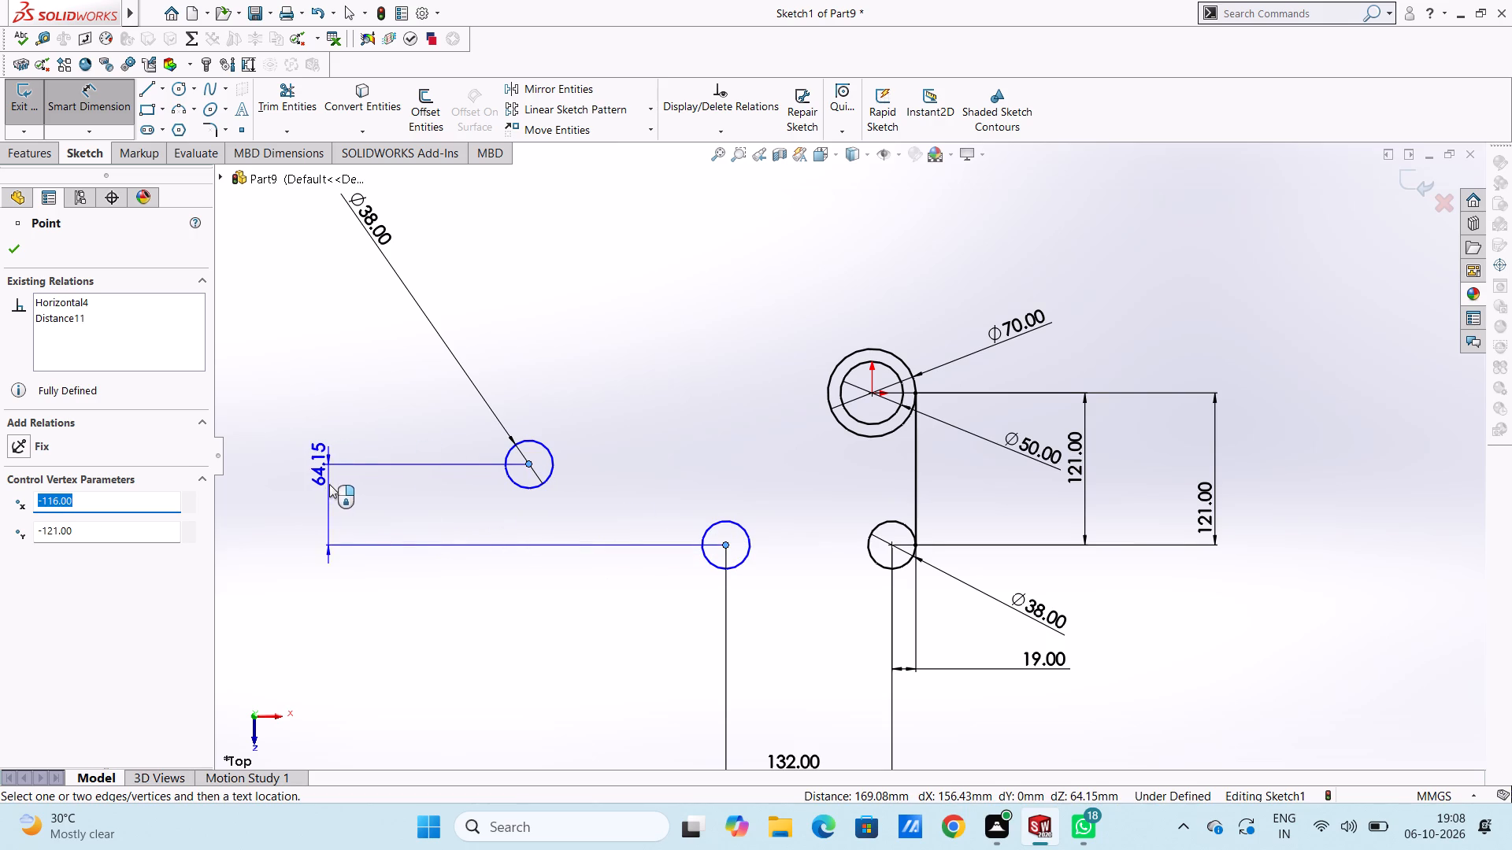
scroll(317, 473, "up", 3)
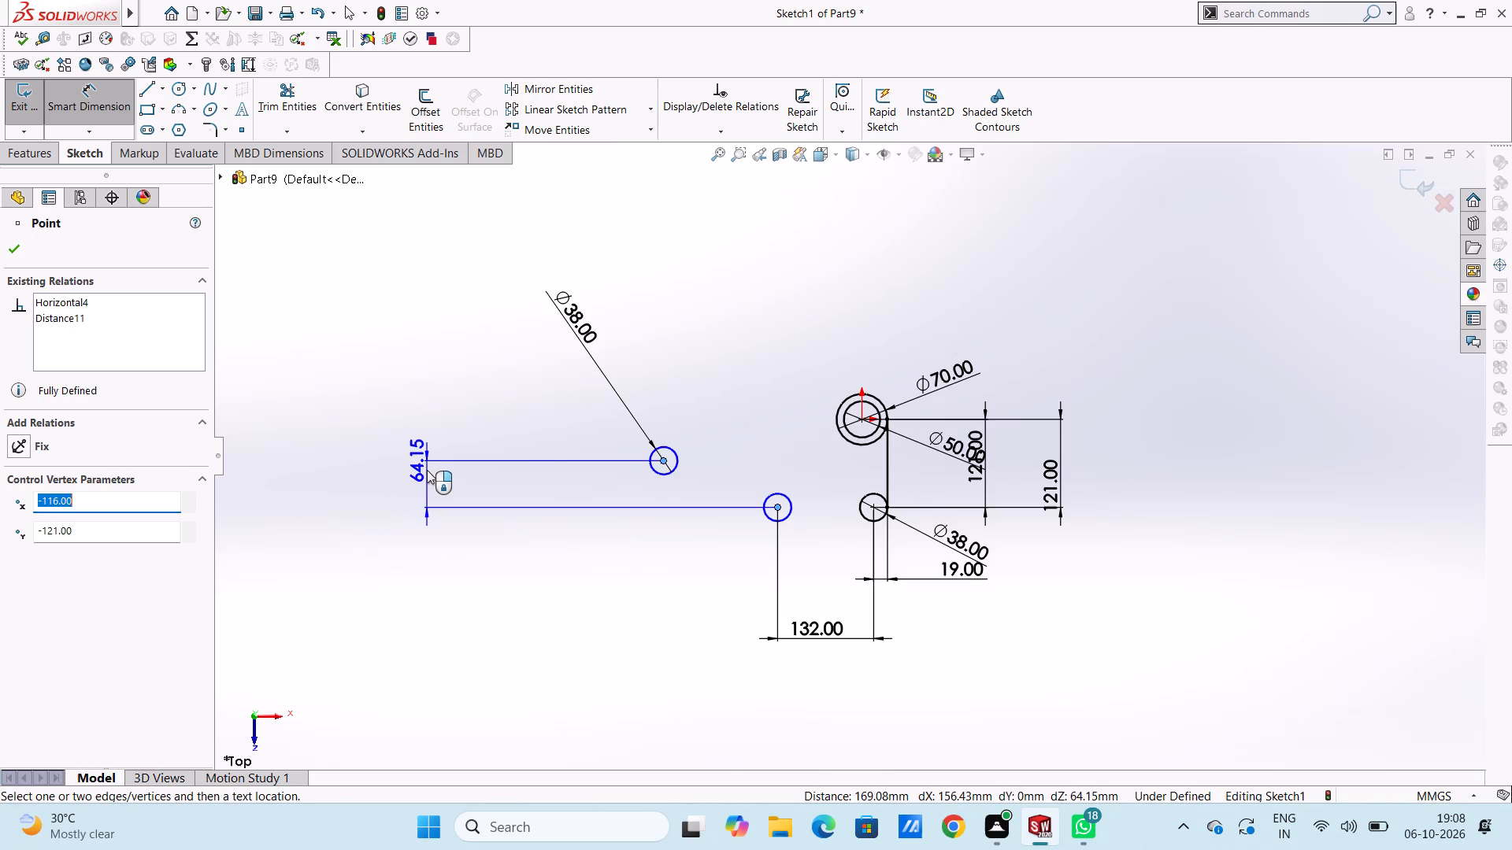
left_click(427, 470)
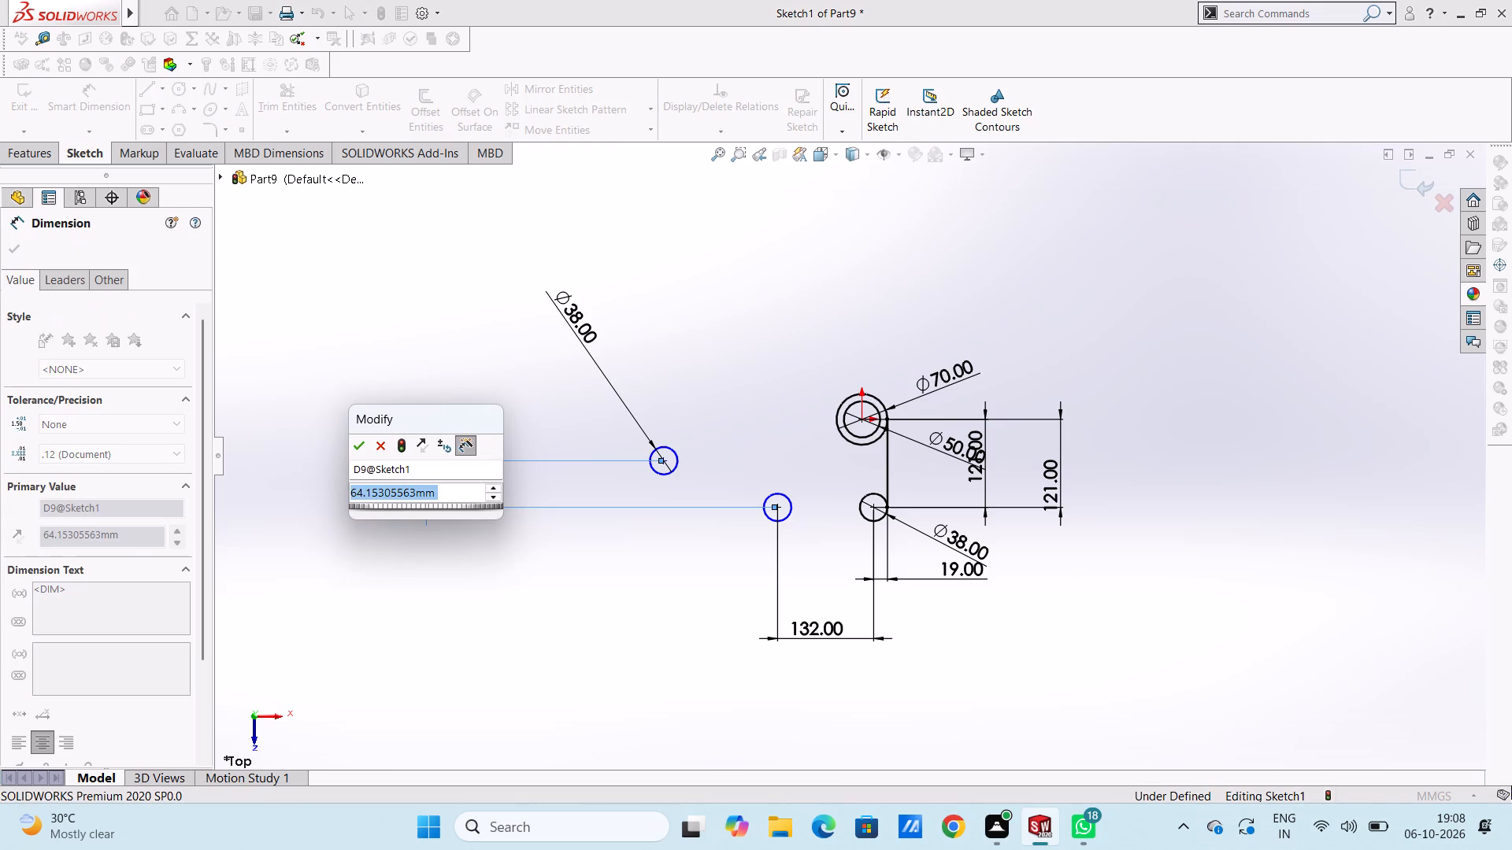
type("38")
key("Return")
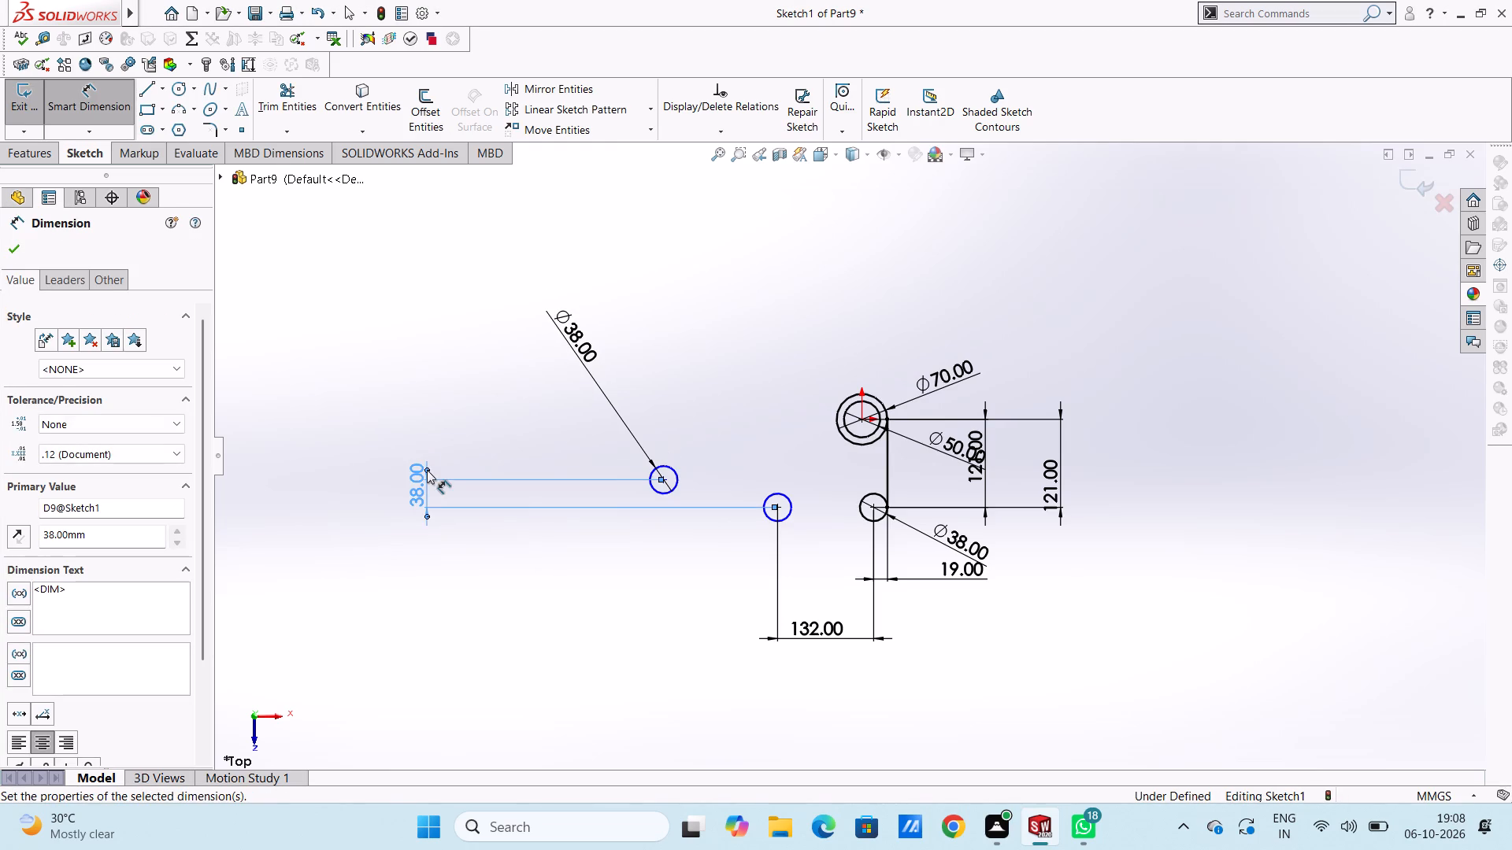
left_click(447, 434)
Draw a horizontal 132 mm line joining the lowest points of the two level lower circles.
scroll(775, 484, "down", 4)
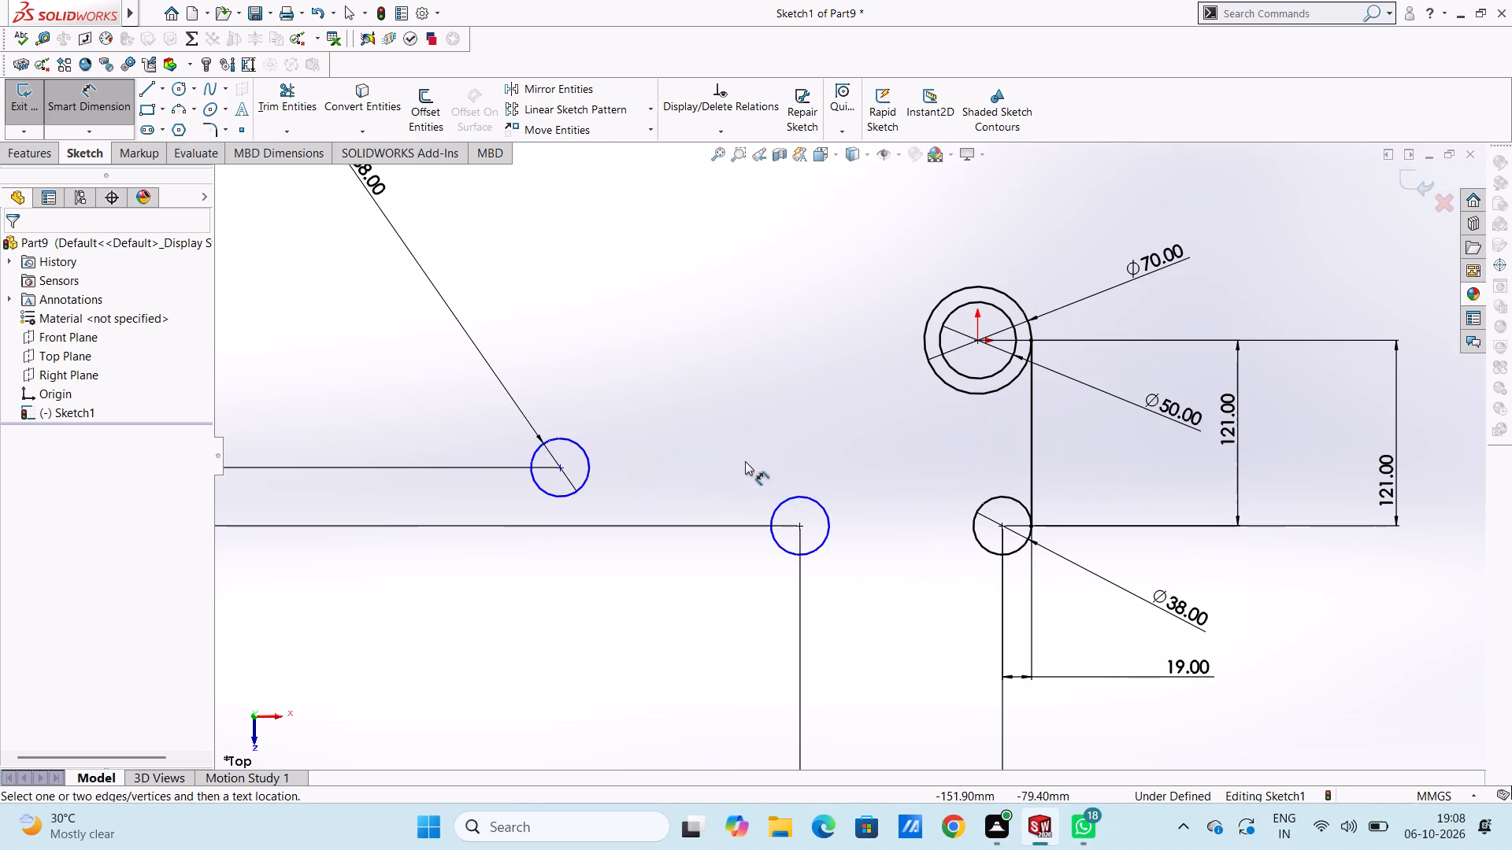
scroll(745, 460, "up", 3)
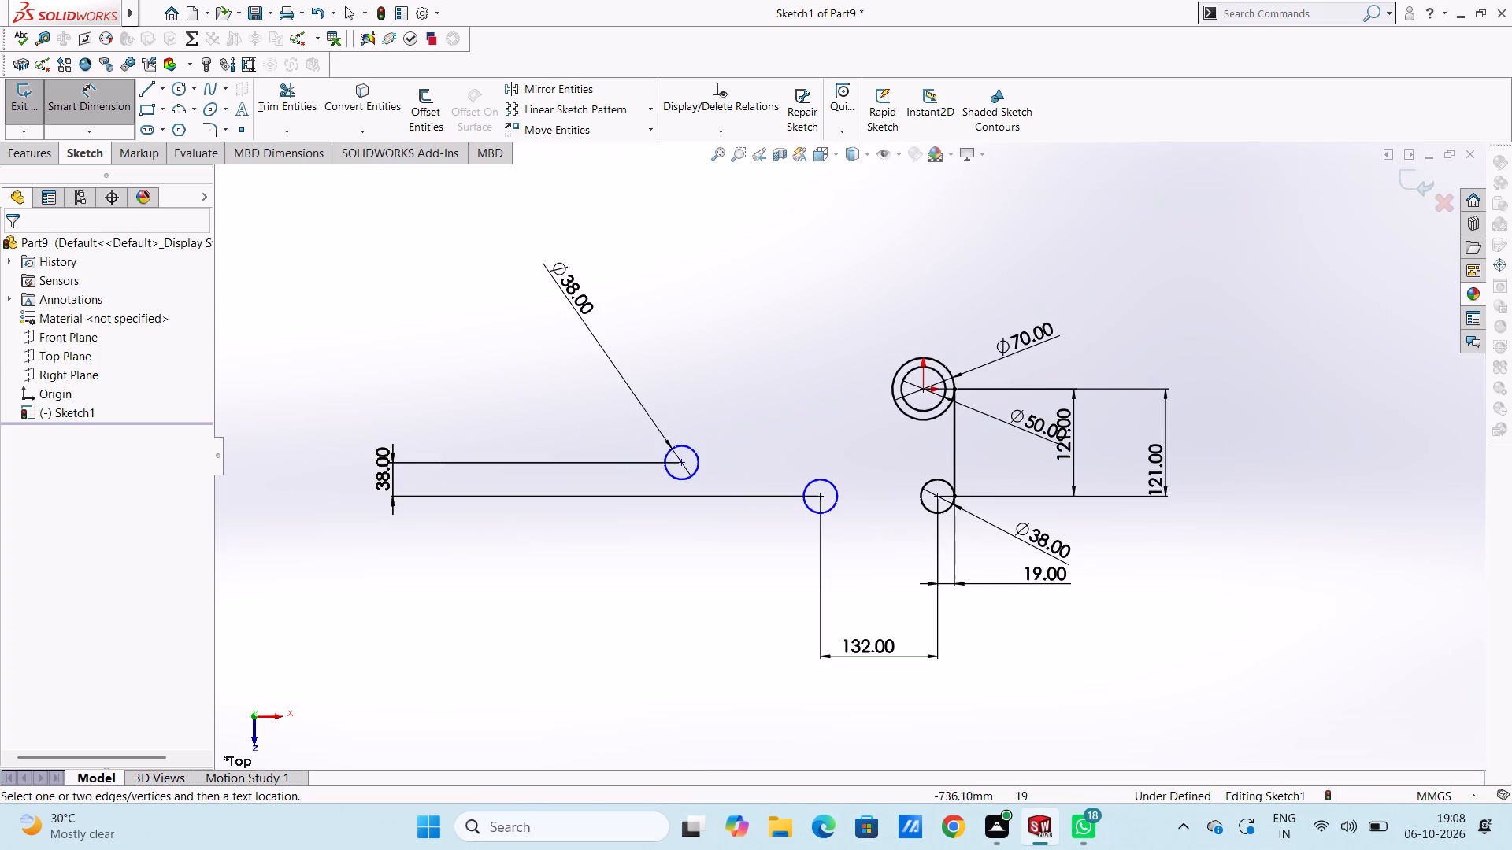
left_click(149, 90)
scroll(941, 537, "down", 4)
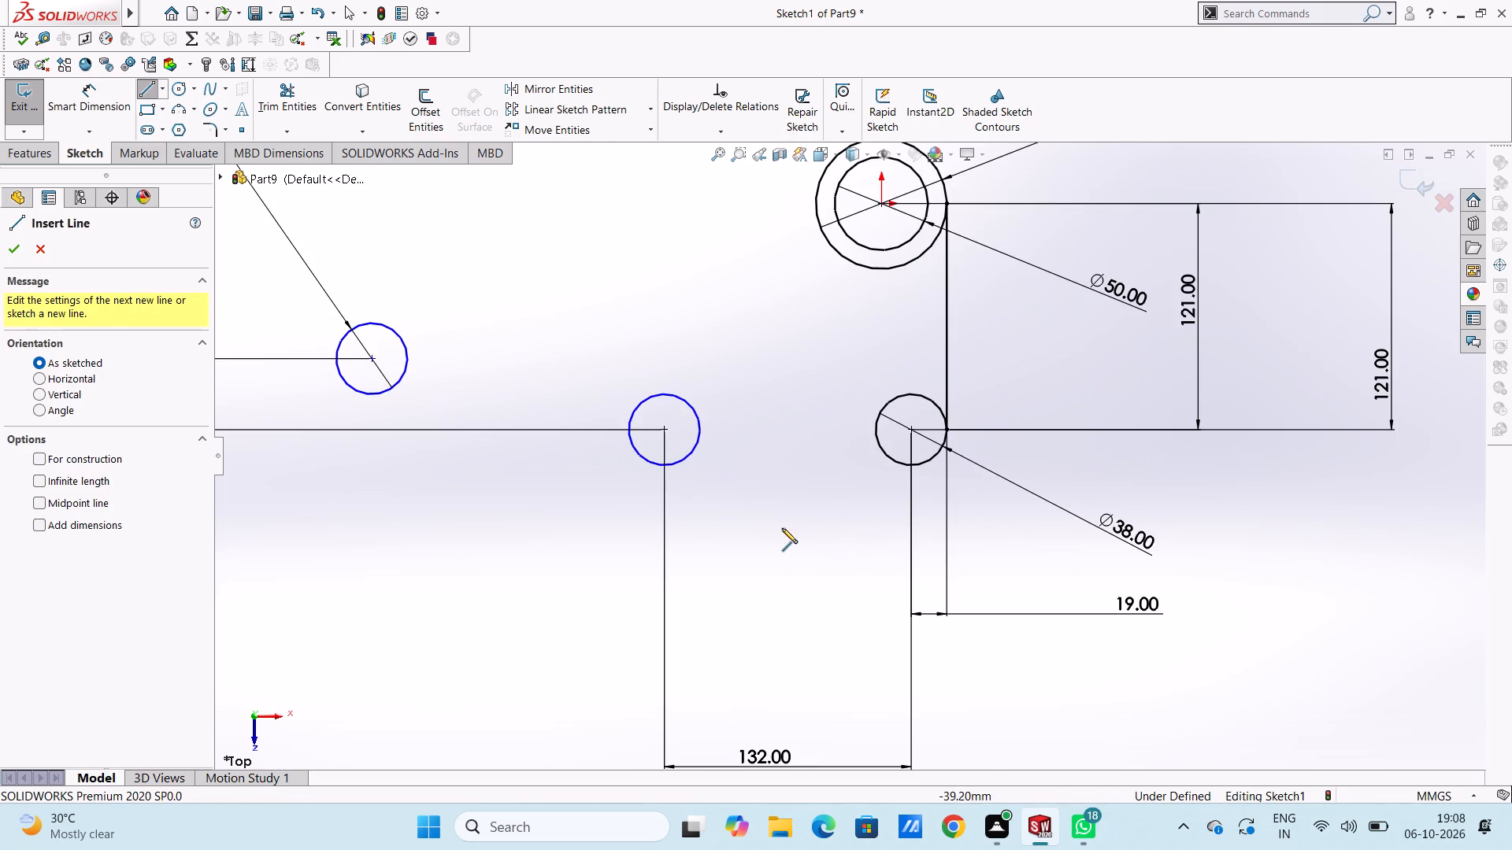
left_click(666, 468)
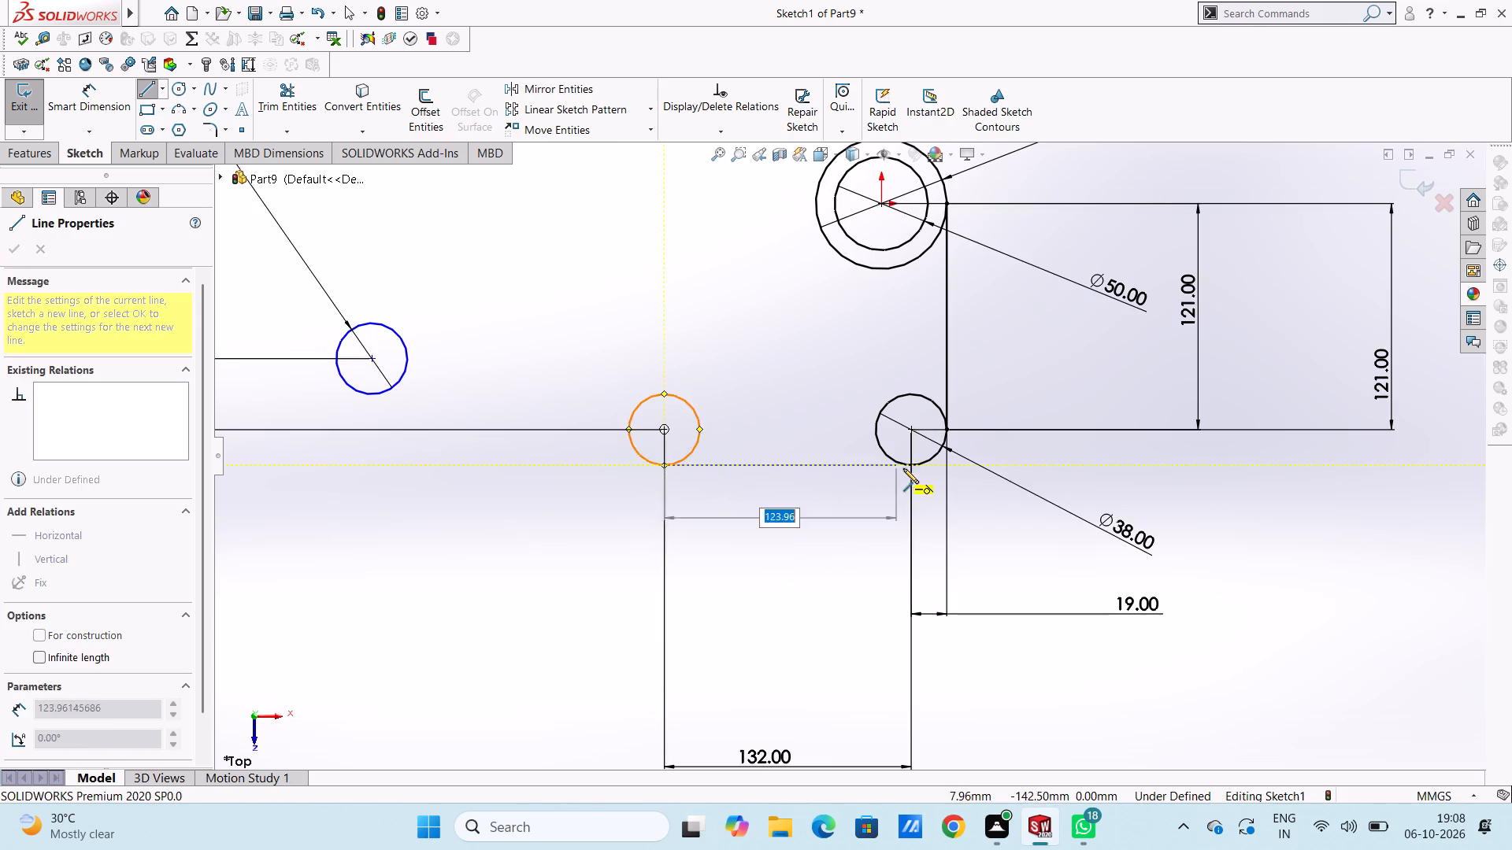
left_click(912, 467)
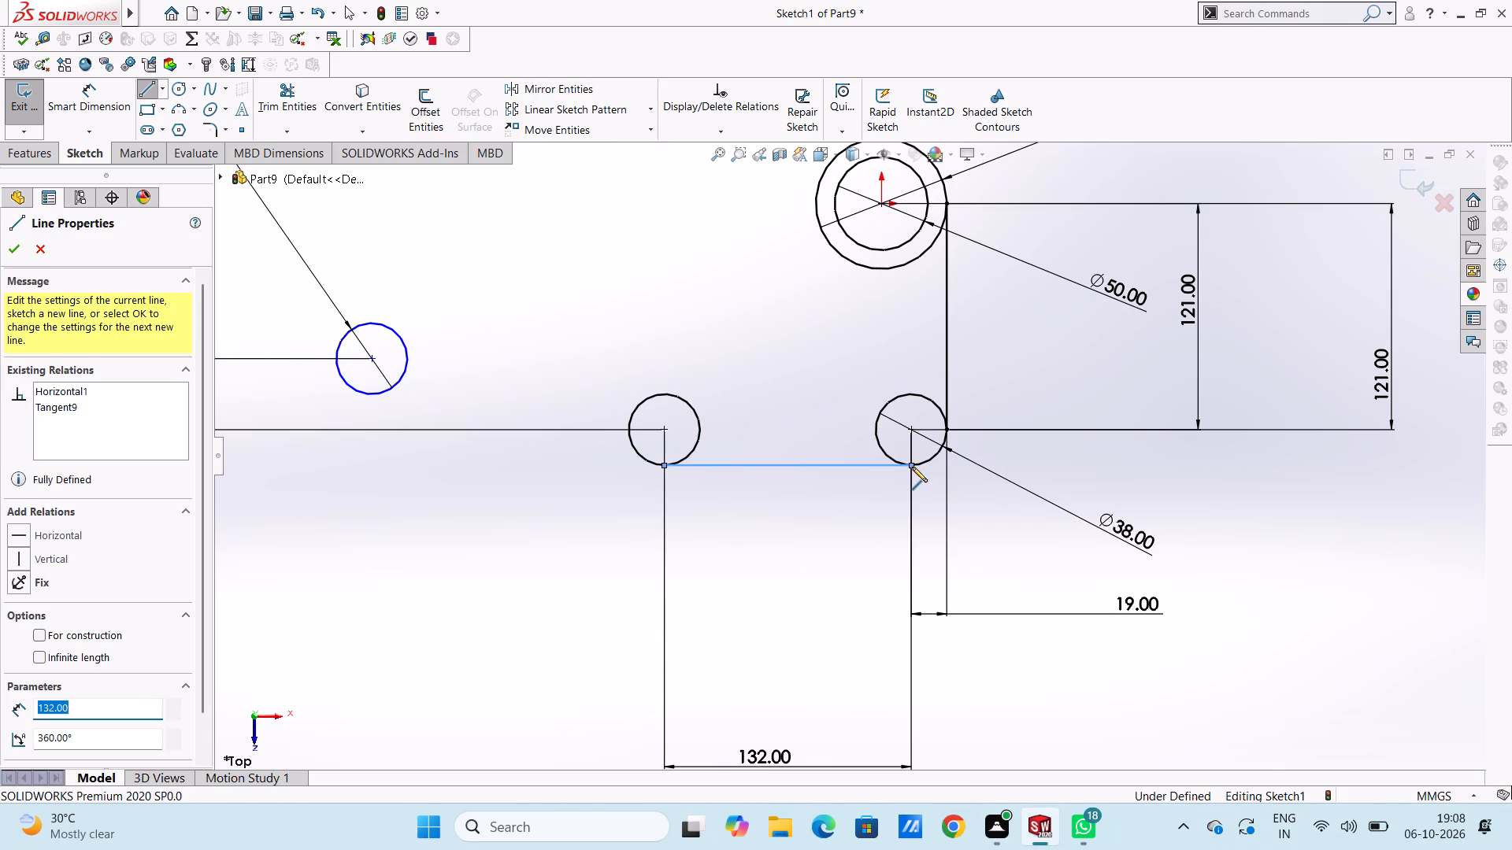
key("Escape")
key("Escape")
key("Escape")
Draw a sloped line about 161 mm long from the underside of the far-left circle to the underside of the lower middle circle.
scroll(912, 467, "up", 4)
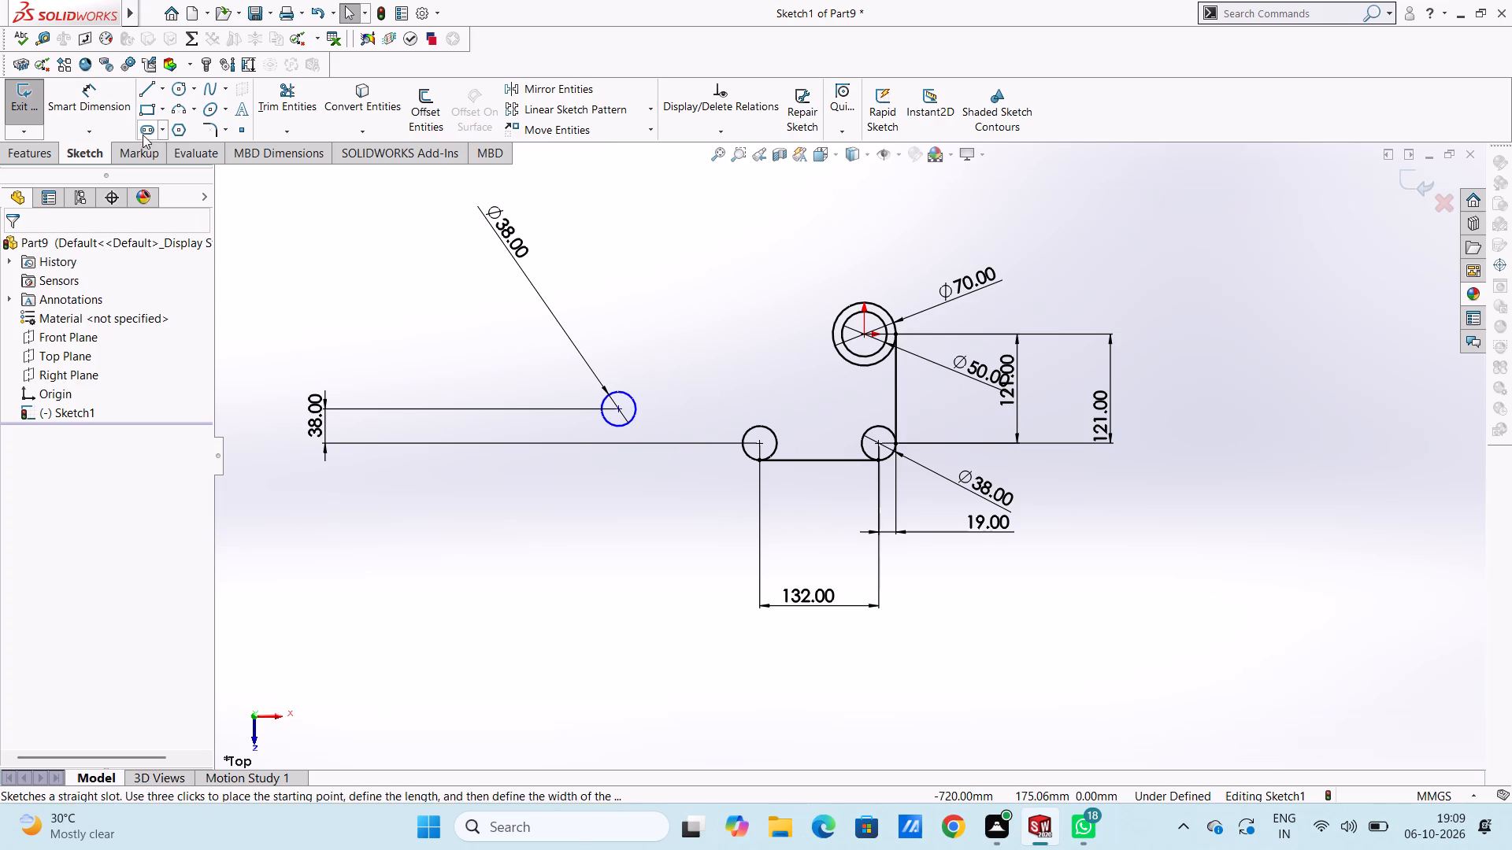
left_click(150, 88)
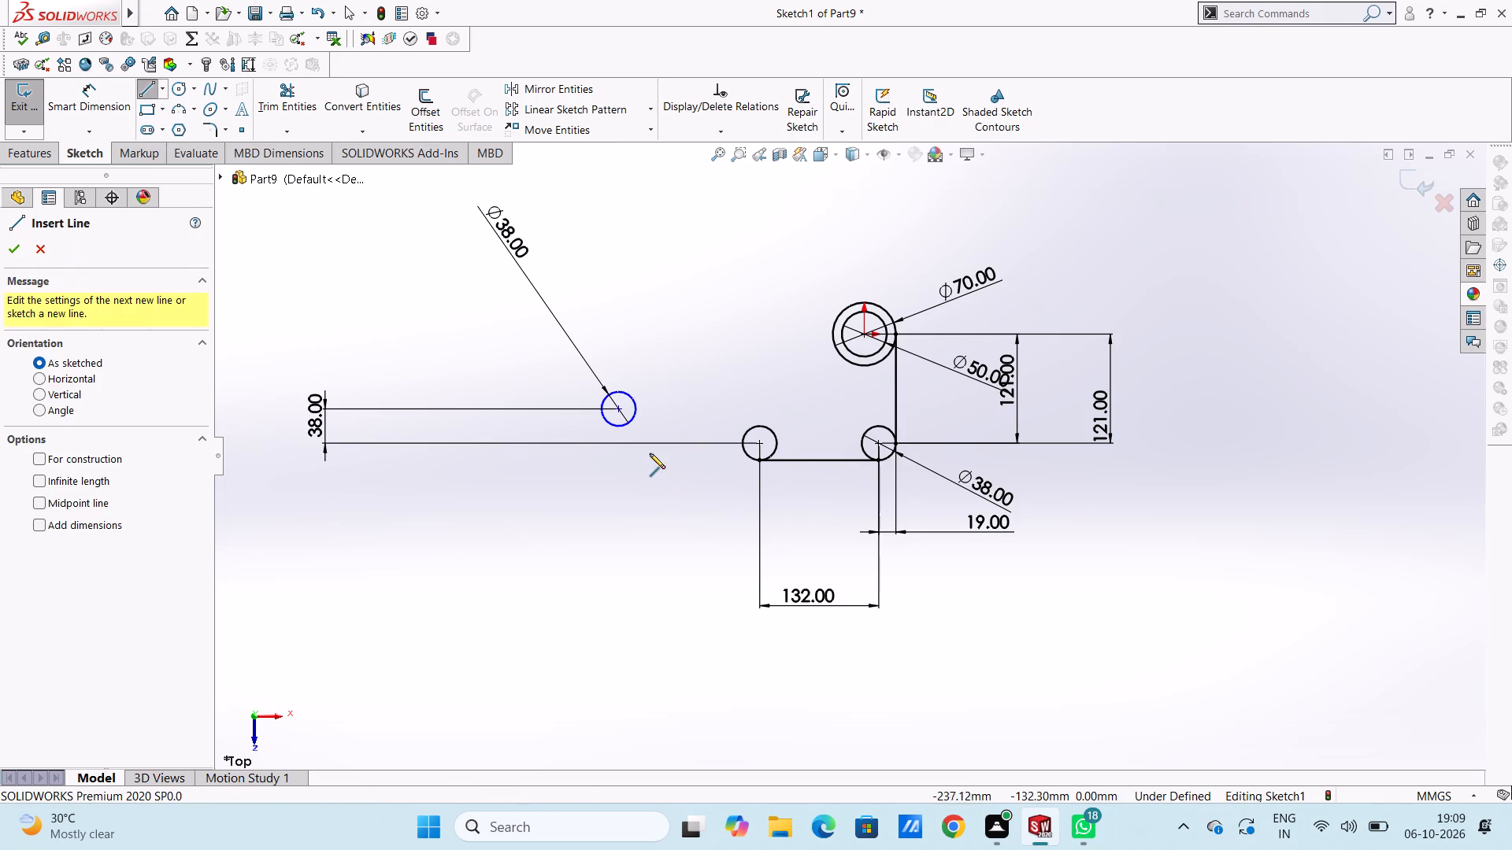
scroll(650, 453, "down", 3)
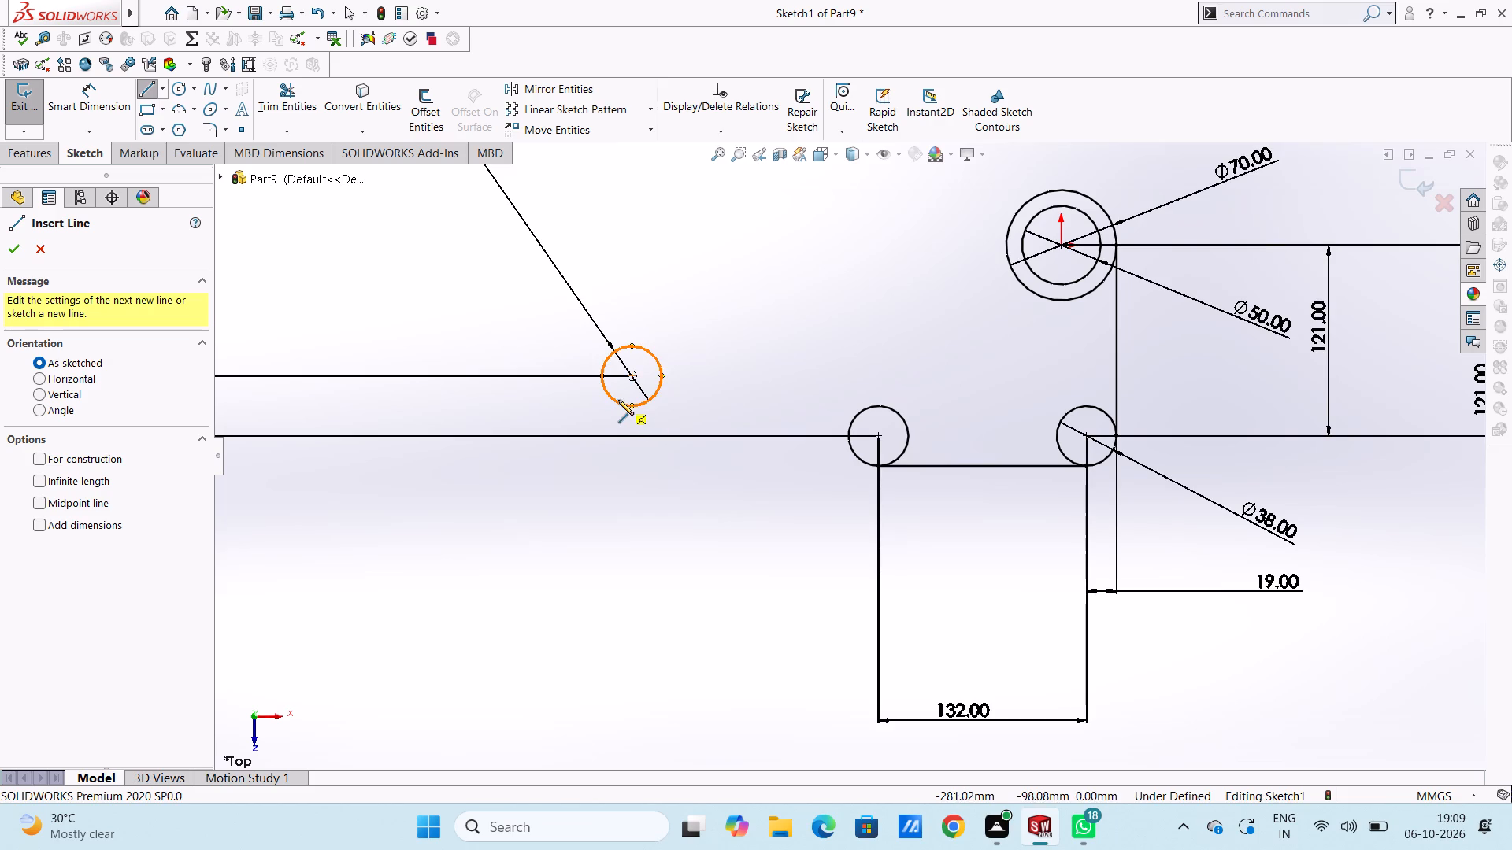
left_click(616, 401)
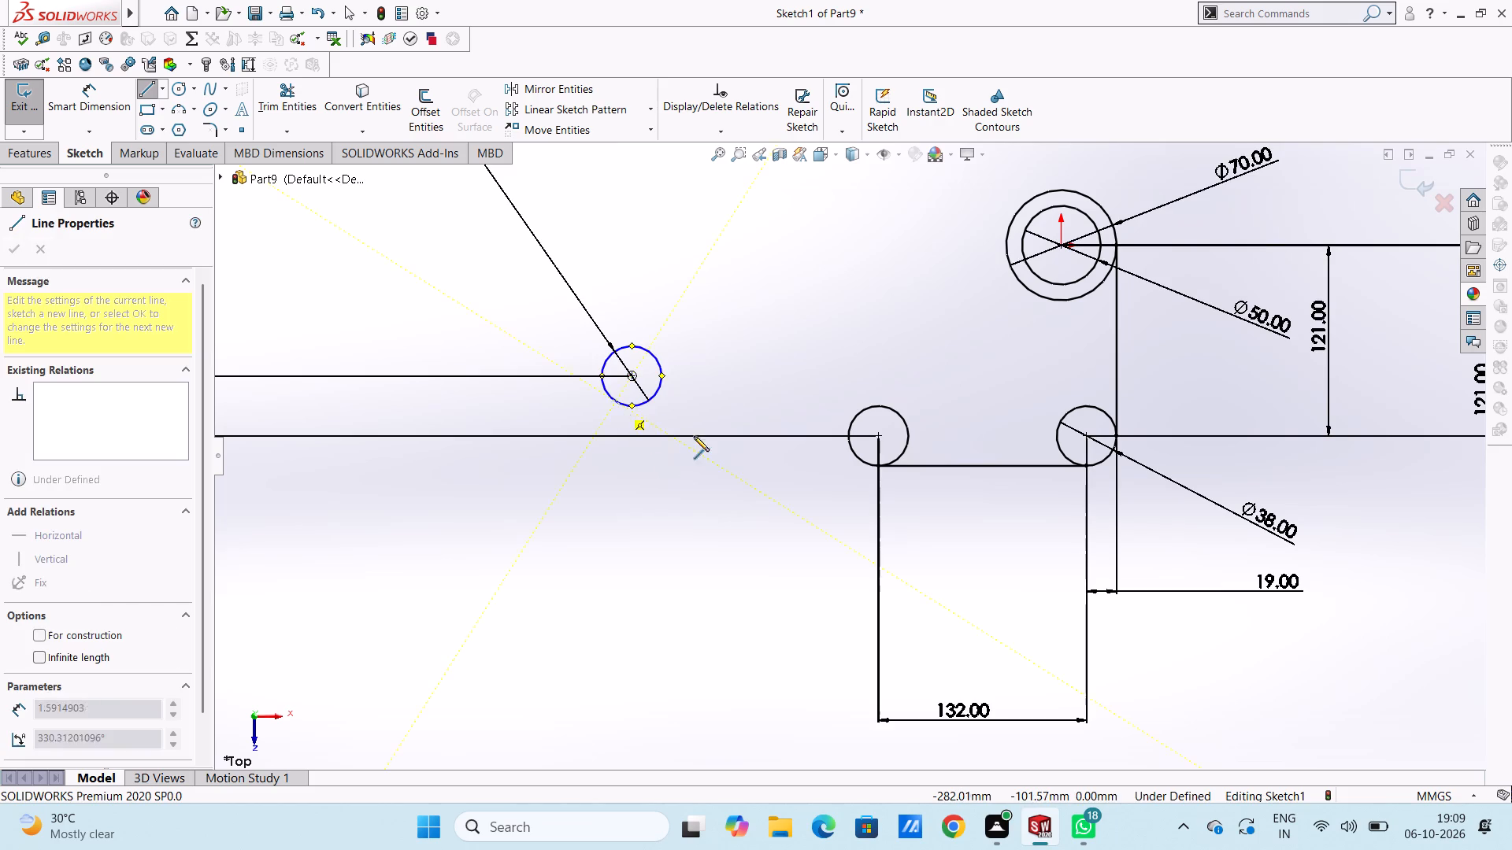
left_click(863, 464)
key("Escape")
key("Escape")
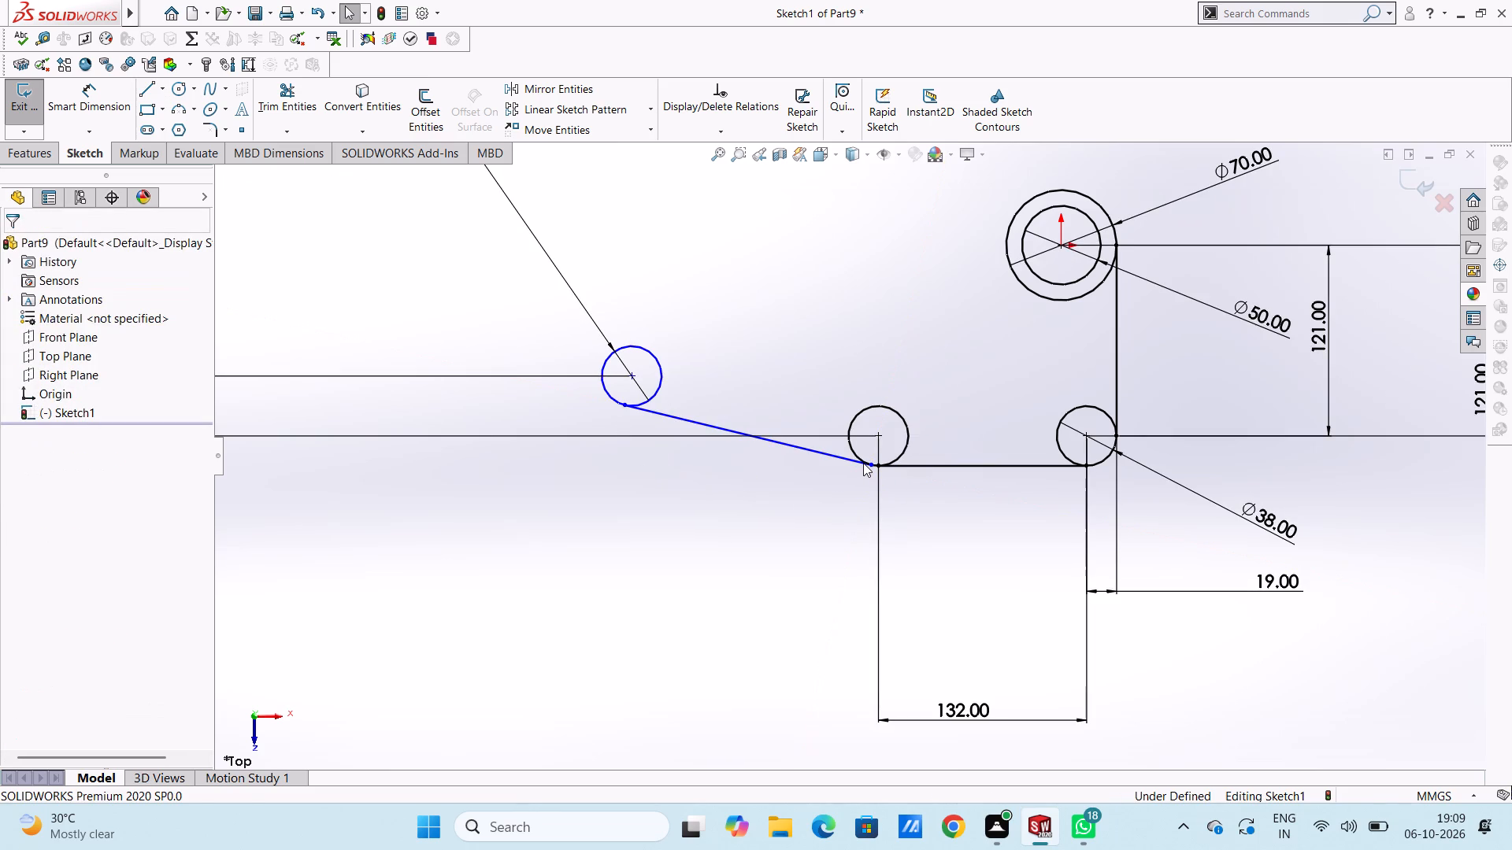
Apply tangent relations between the sloped line and each of the two circles it joins.
left_click(799, 451)
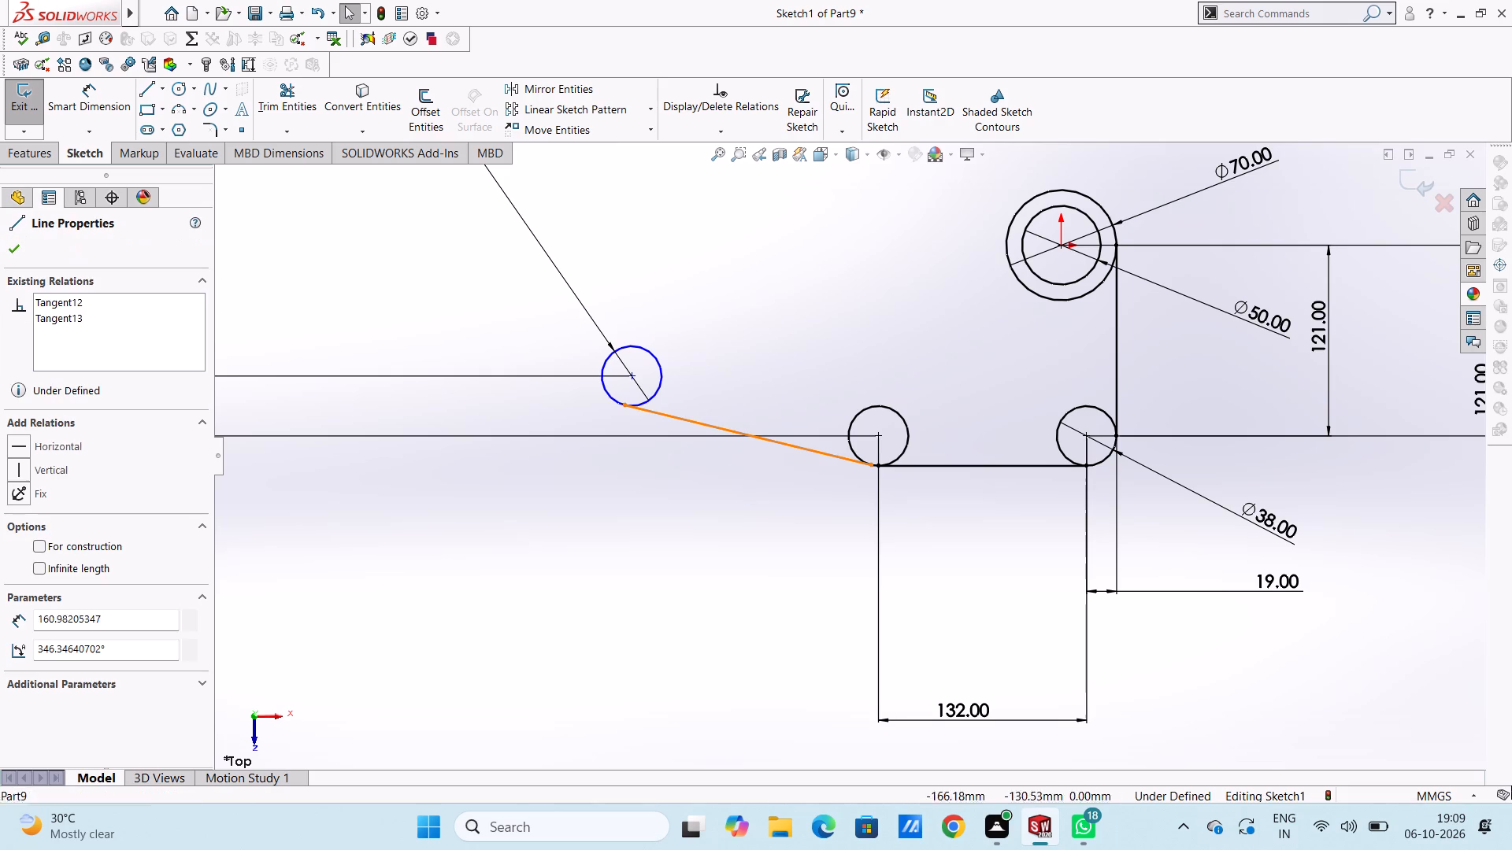
left_click(610, 397, "ctrl")
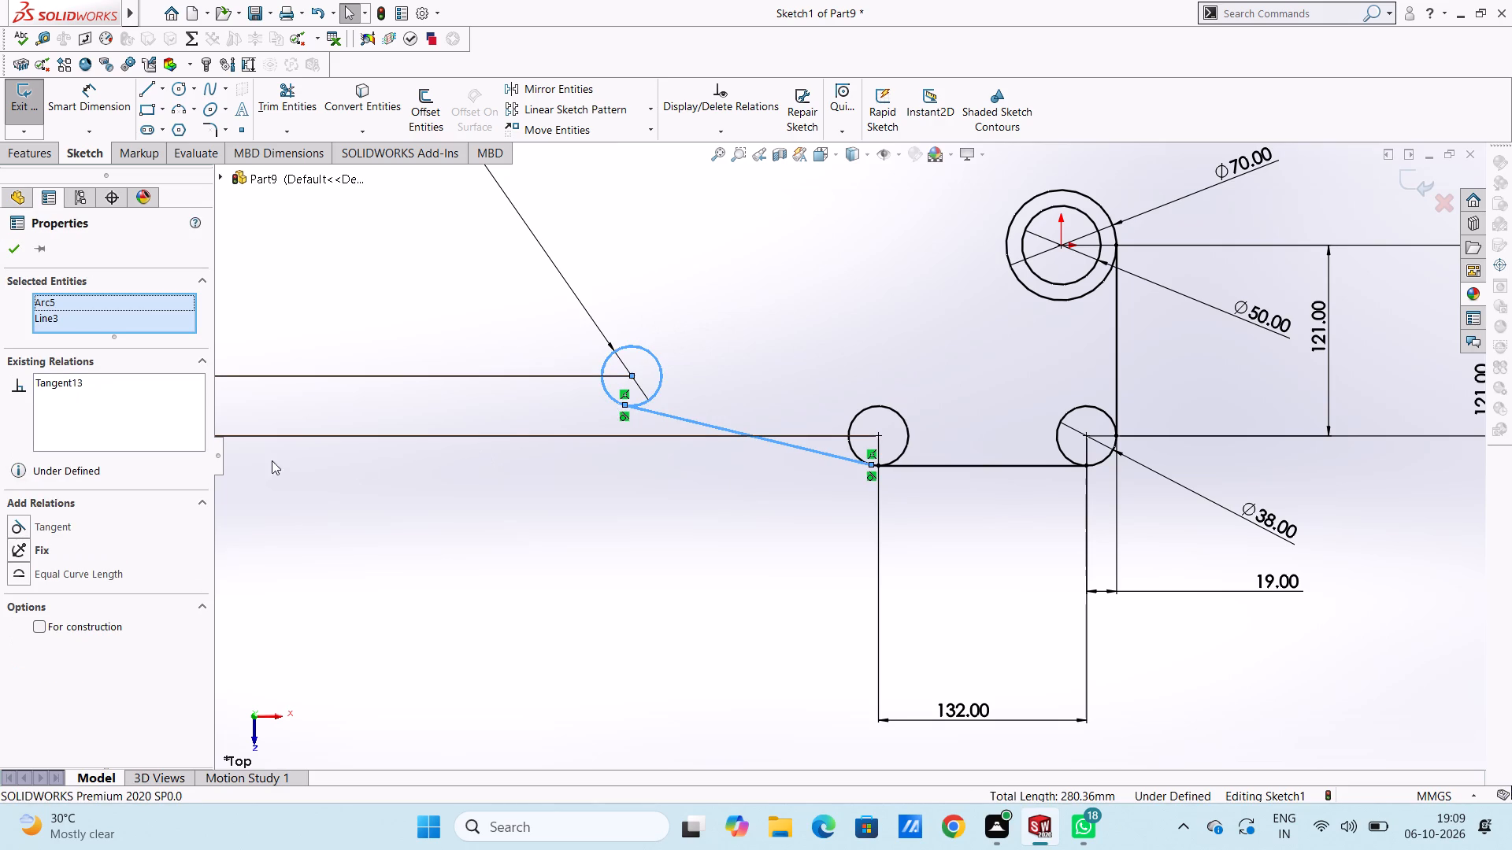
left_click(15, 524)
left_click(532, 541)
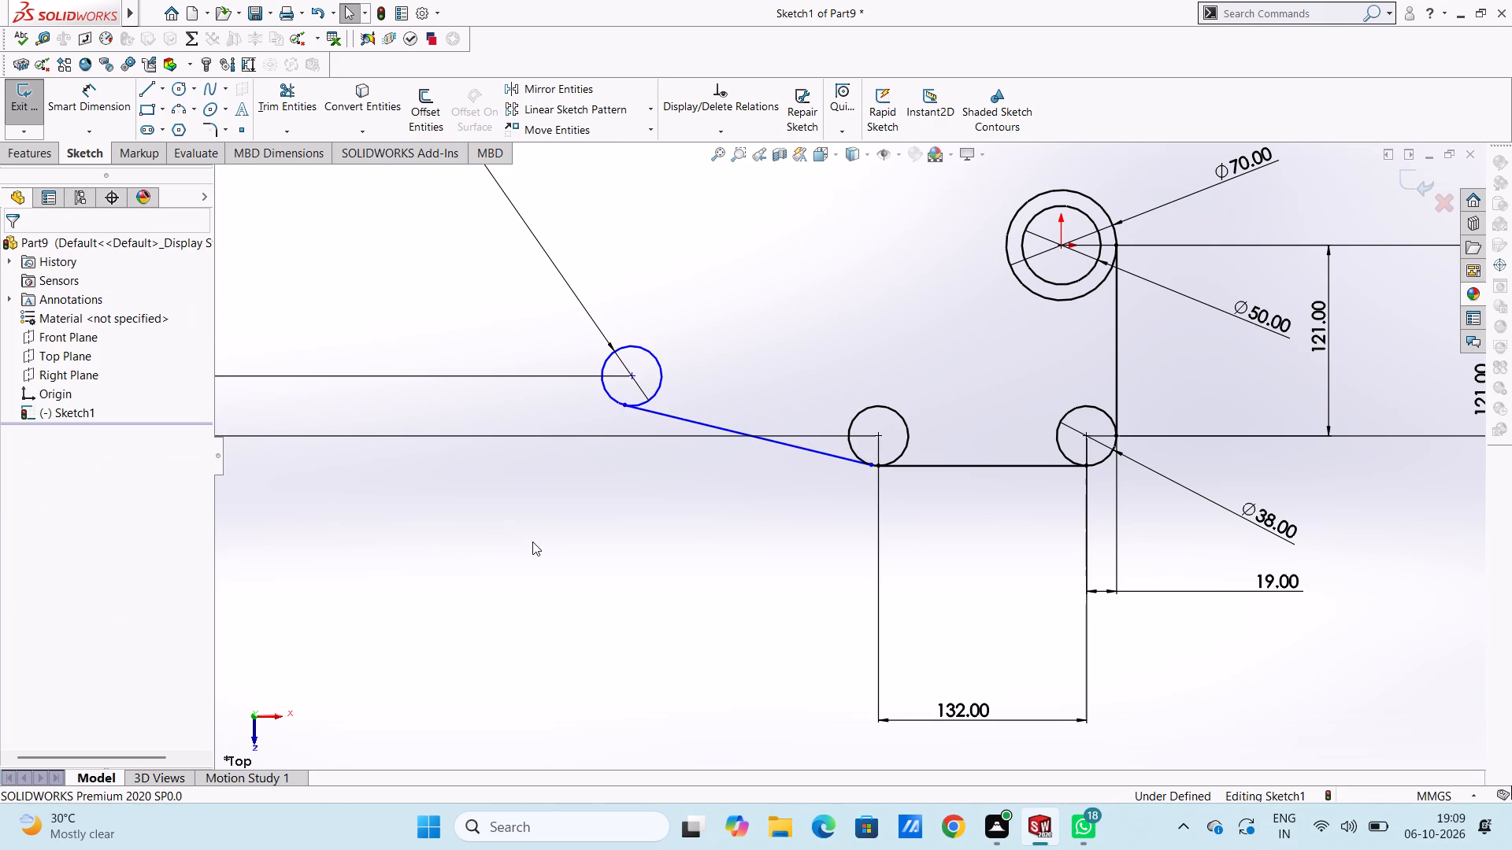
scroll(904, 458, "down", 4)
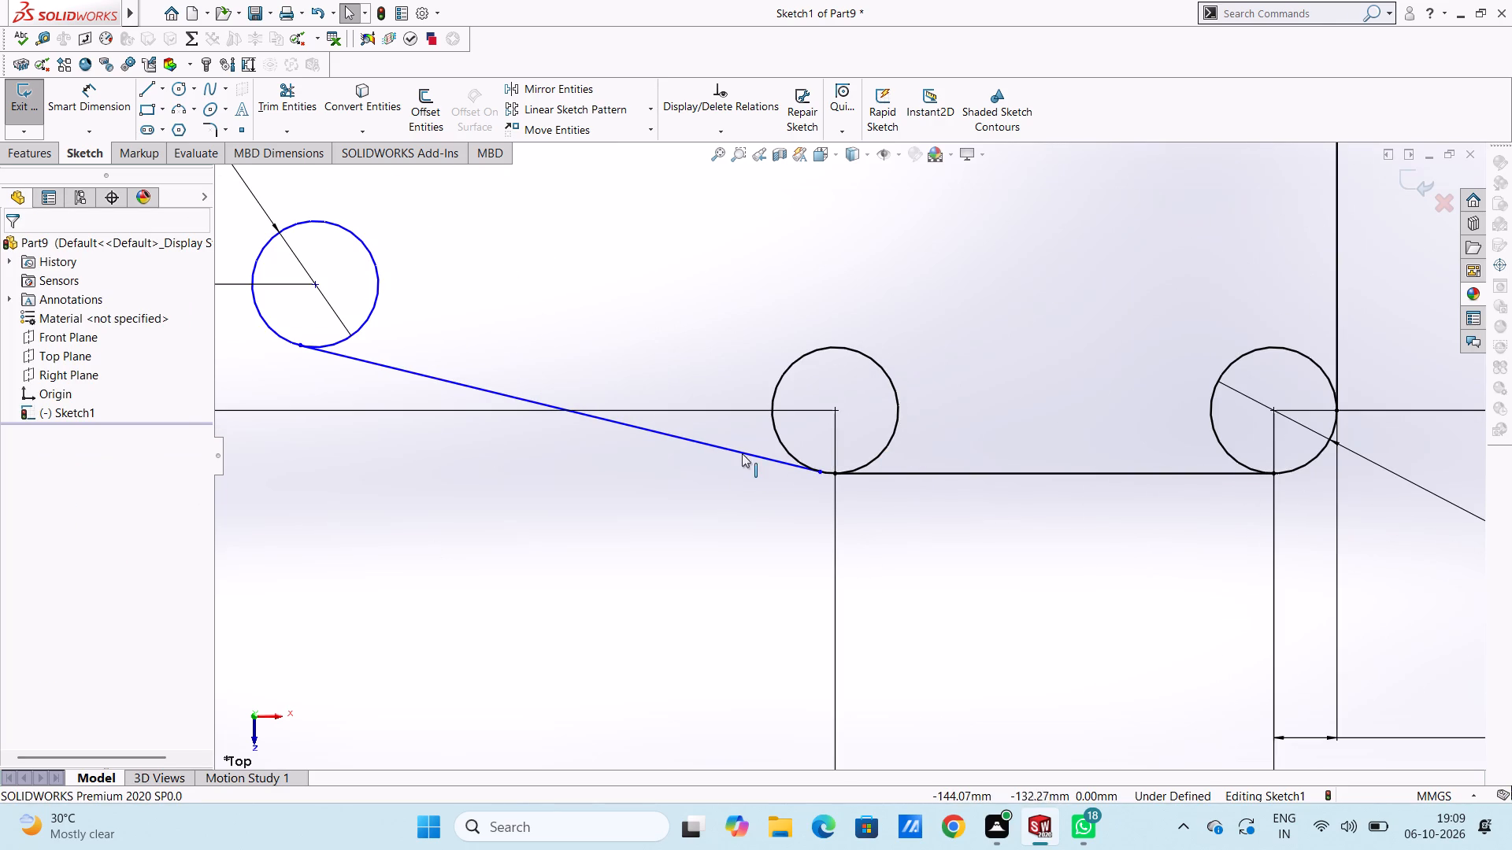
left_click(742, 456)
left_click(773, 434, "ctrl")
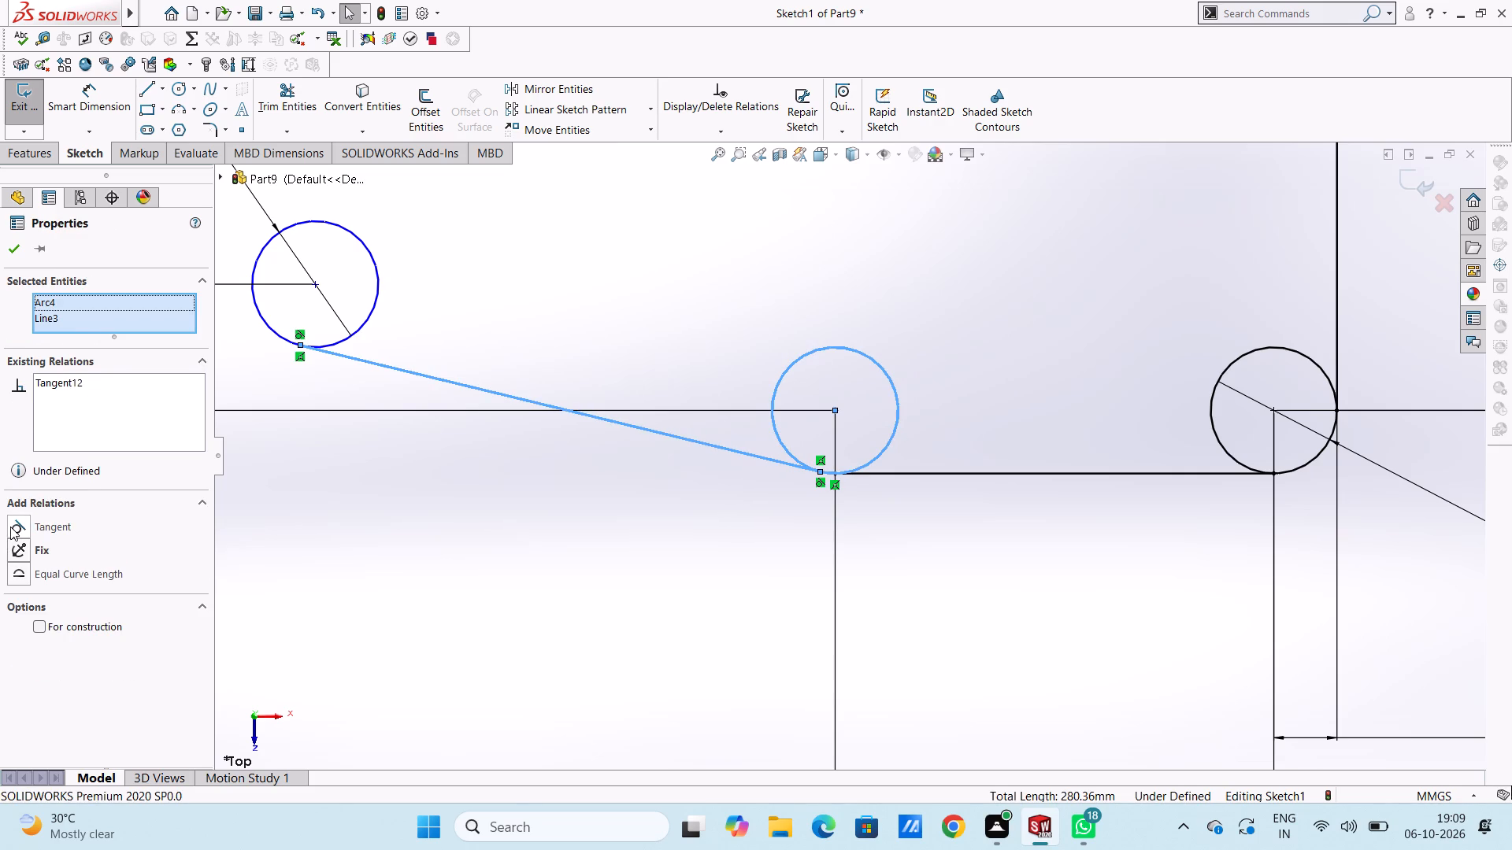
left_click(10, 527)
left_click(479, 568)
scroll(479, 568, "up", 4)
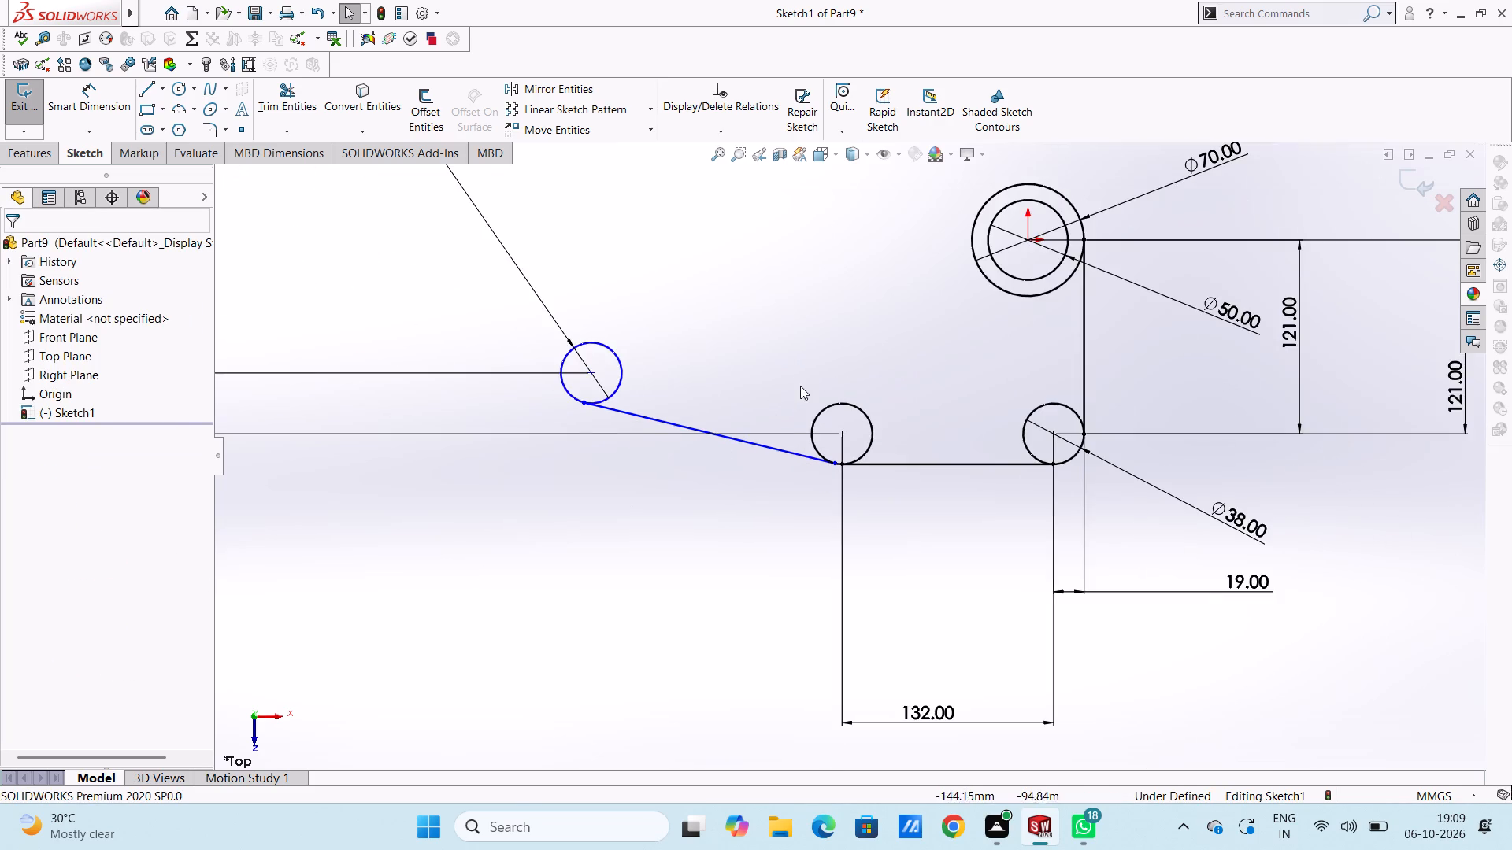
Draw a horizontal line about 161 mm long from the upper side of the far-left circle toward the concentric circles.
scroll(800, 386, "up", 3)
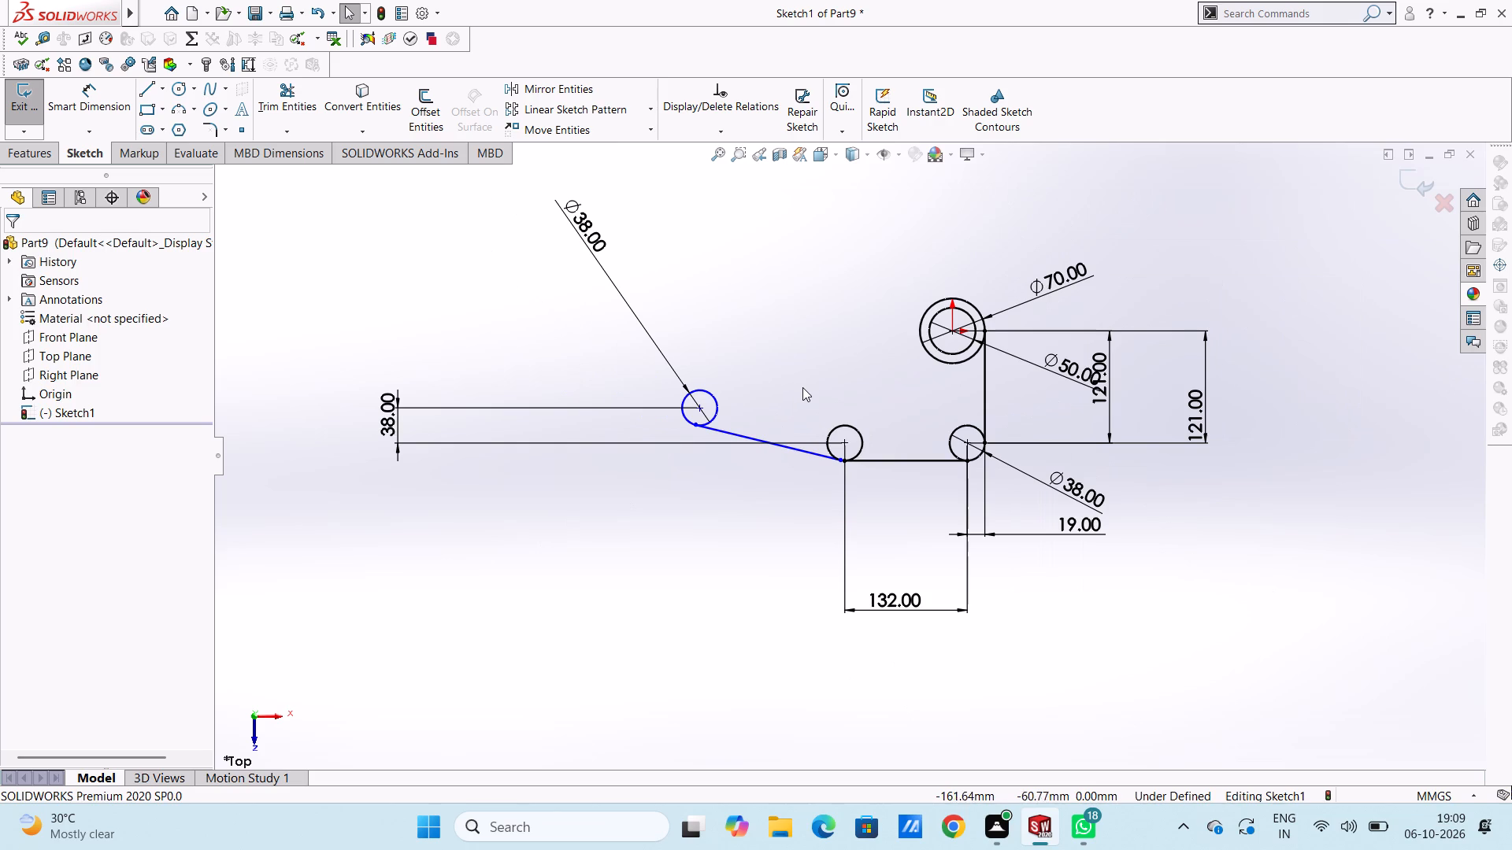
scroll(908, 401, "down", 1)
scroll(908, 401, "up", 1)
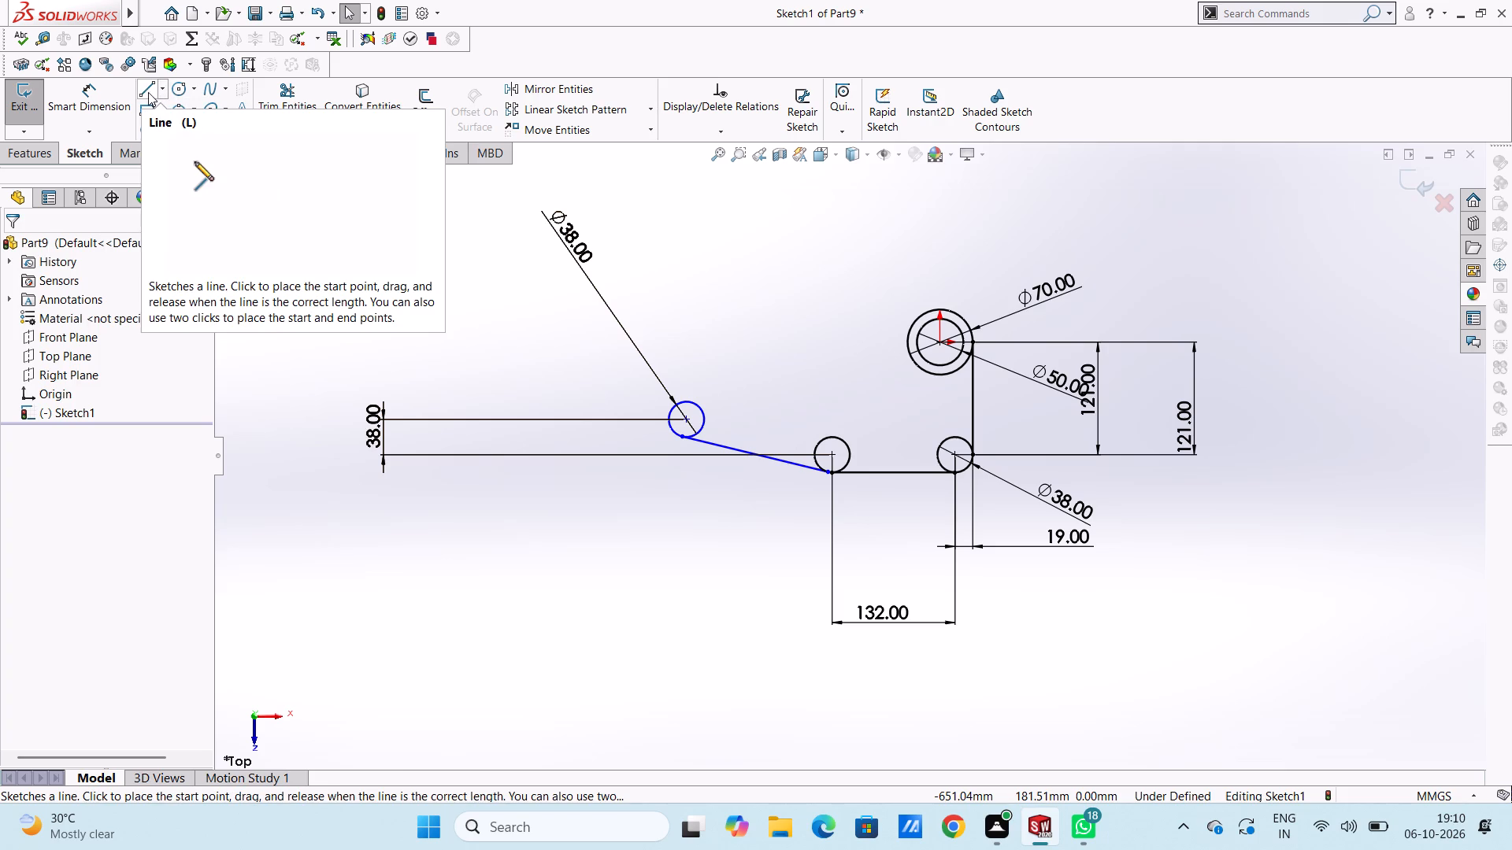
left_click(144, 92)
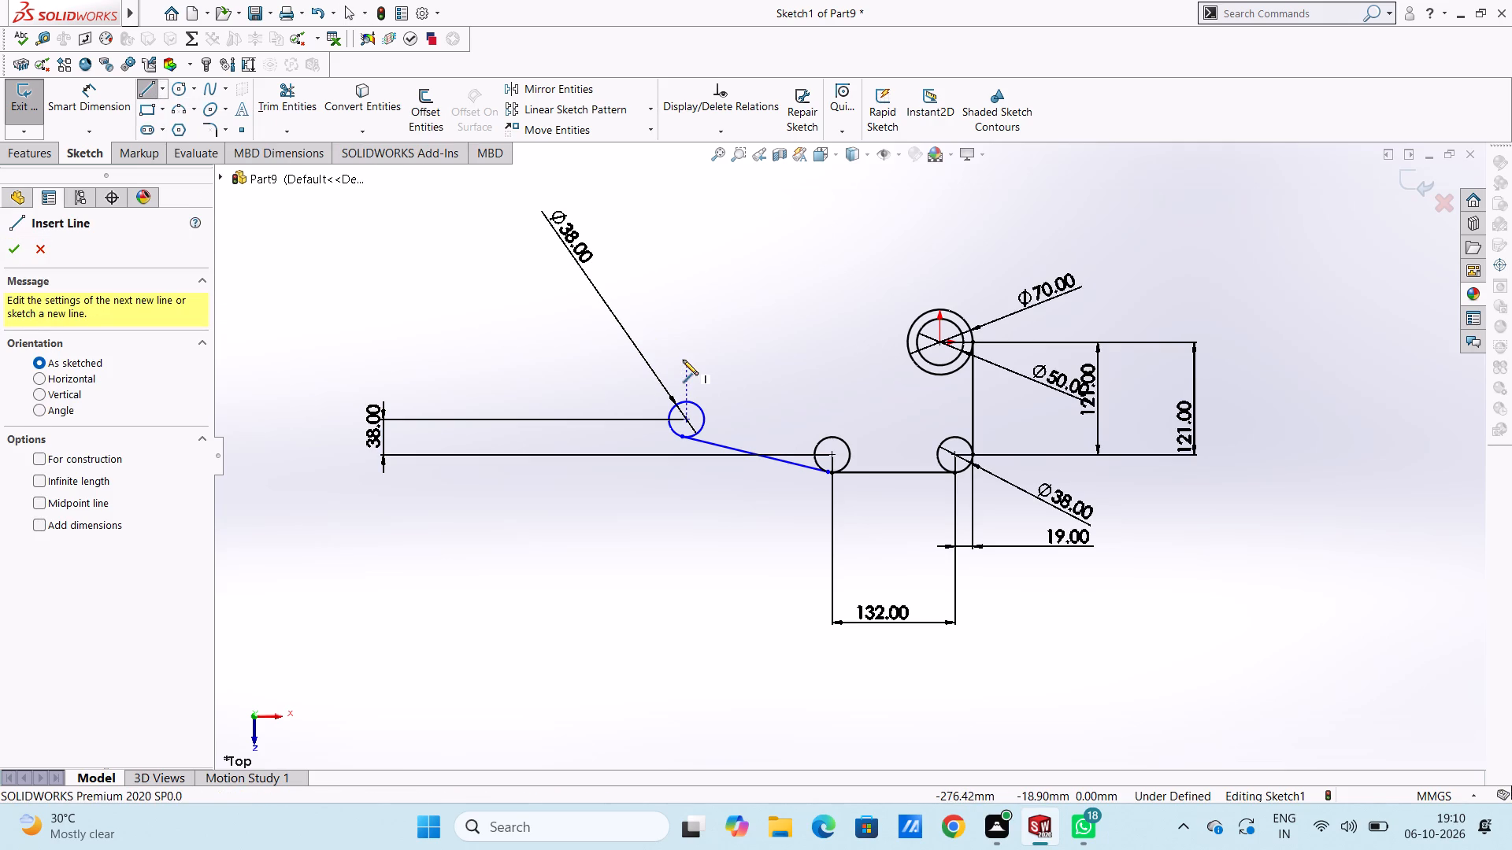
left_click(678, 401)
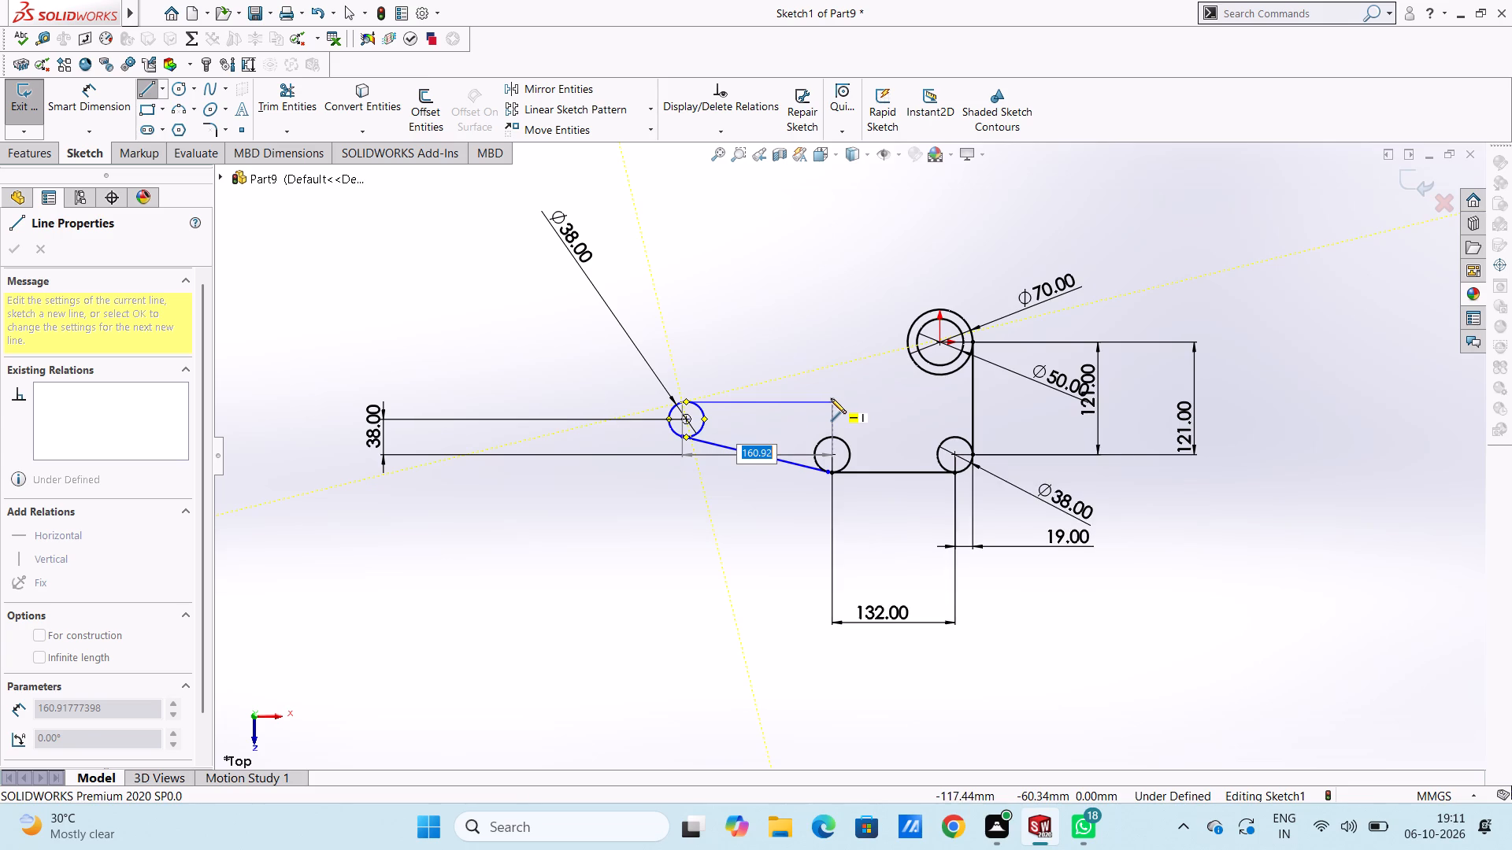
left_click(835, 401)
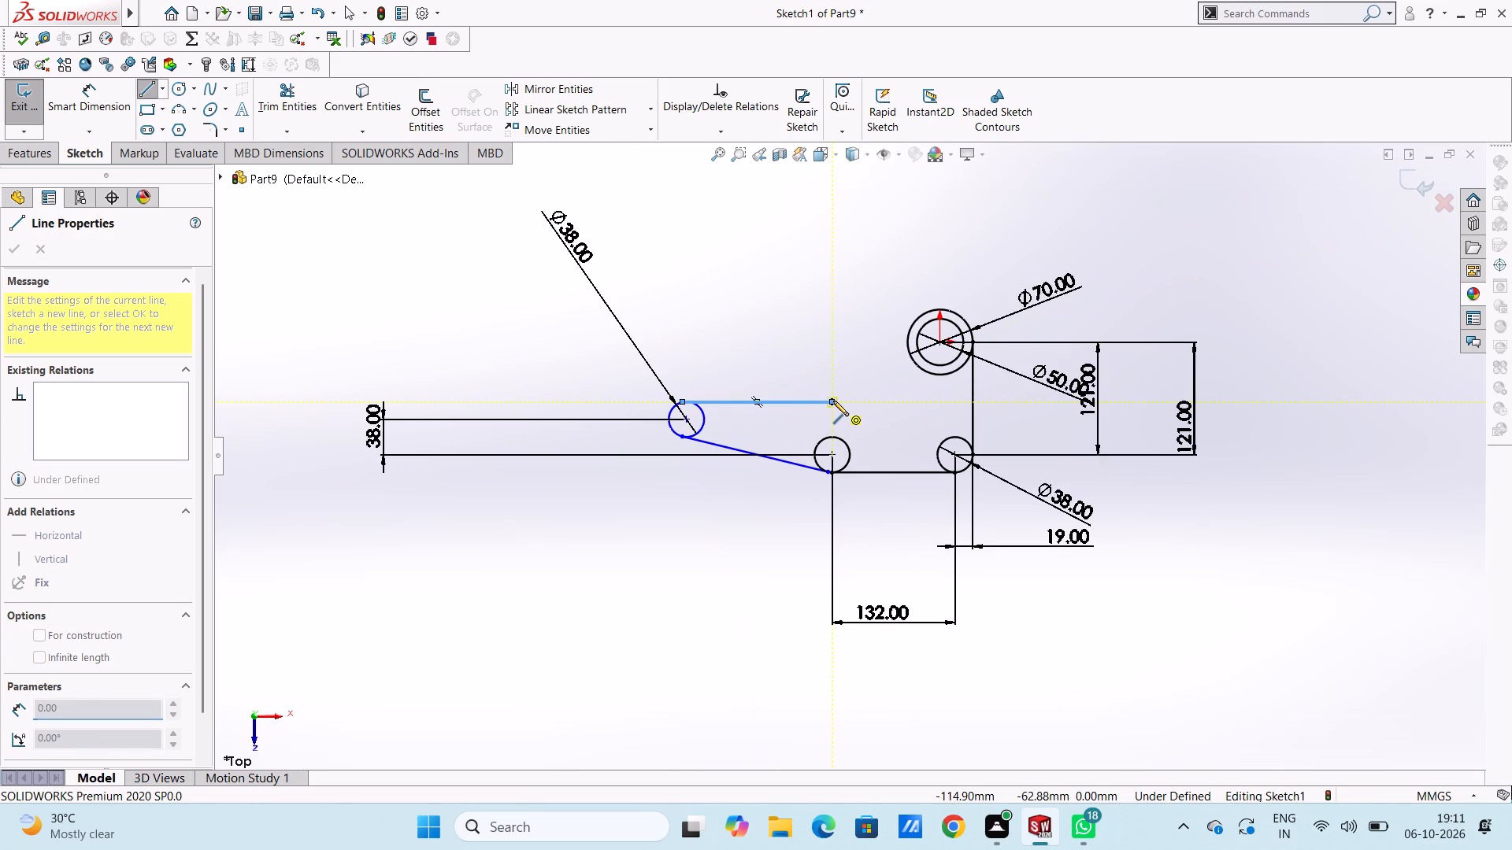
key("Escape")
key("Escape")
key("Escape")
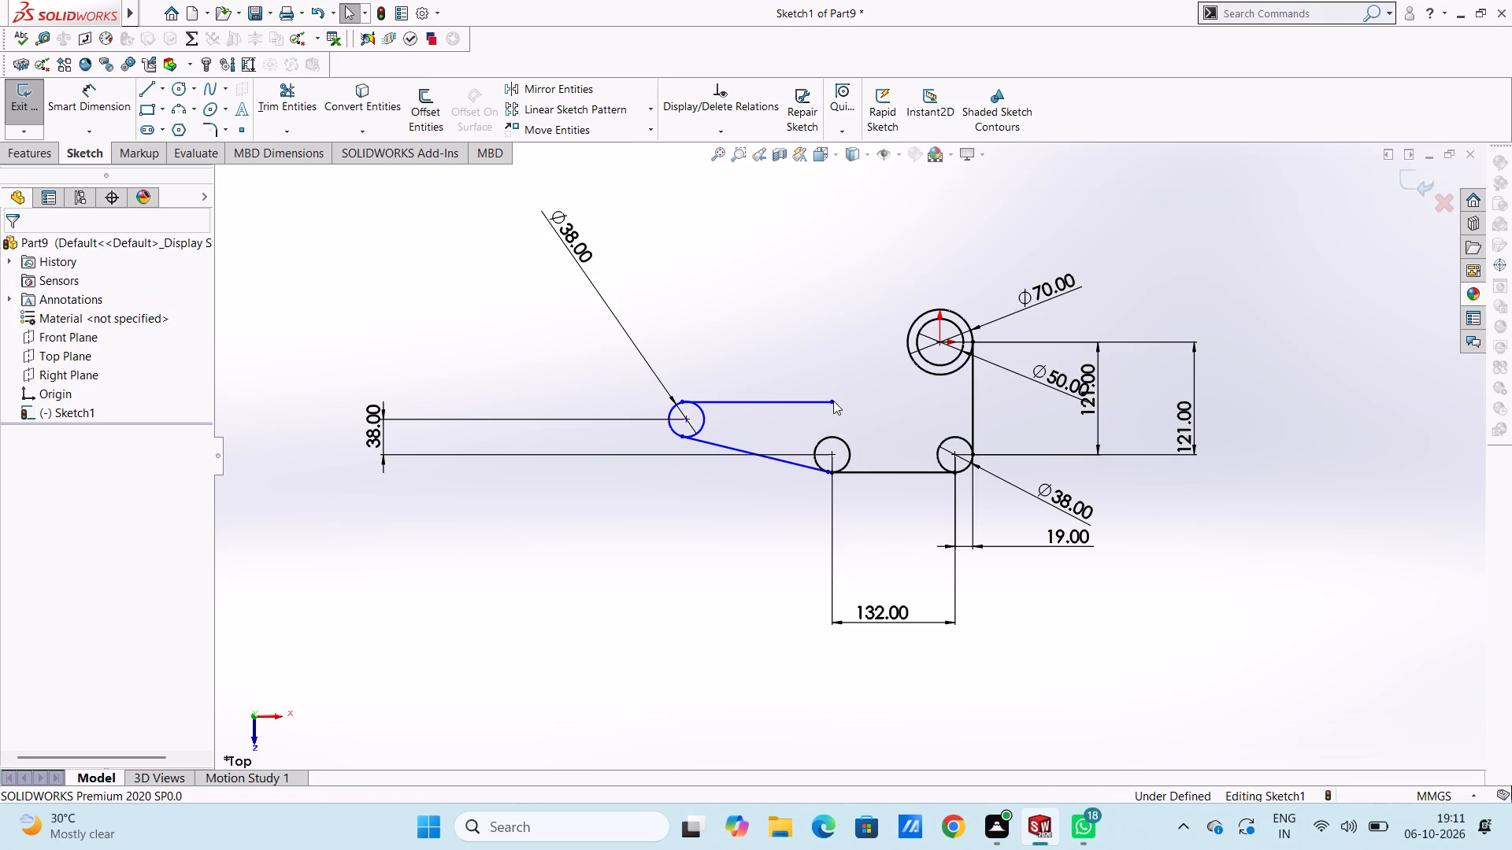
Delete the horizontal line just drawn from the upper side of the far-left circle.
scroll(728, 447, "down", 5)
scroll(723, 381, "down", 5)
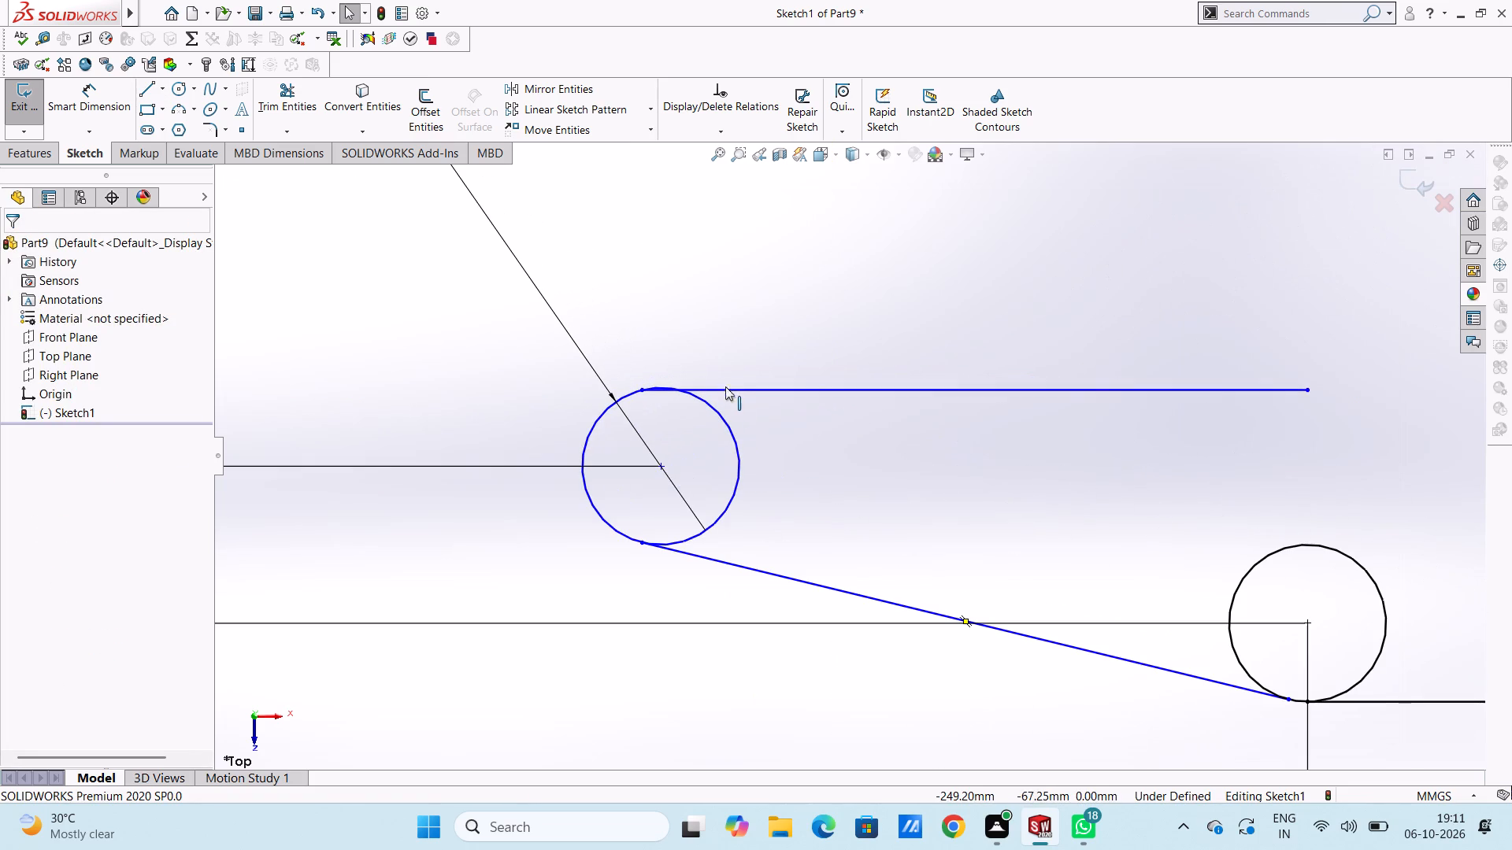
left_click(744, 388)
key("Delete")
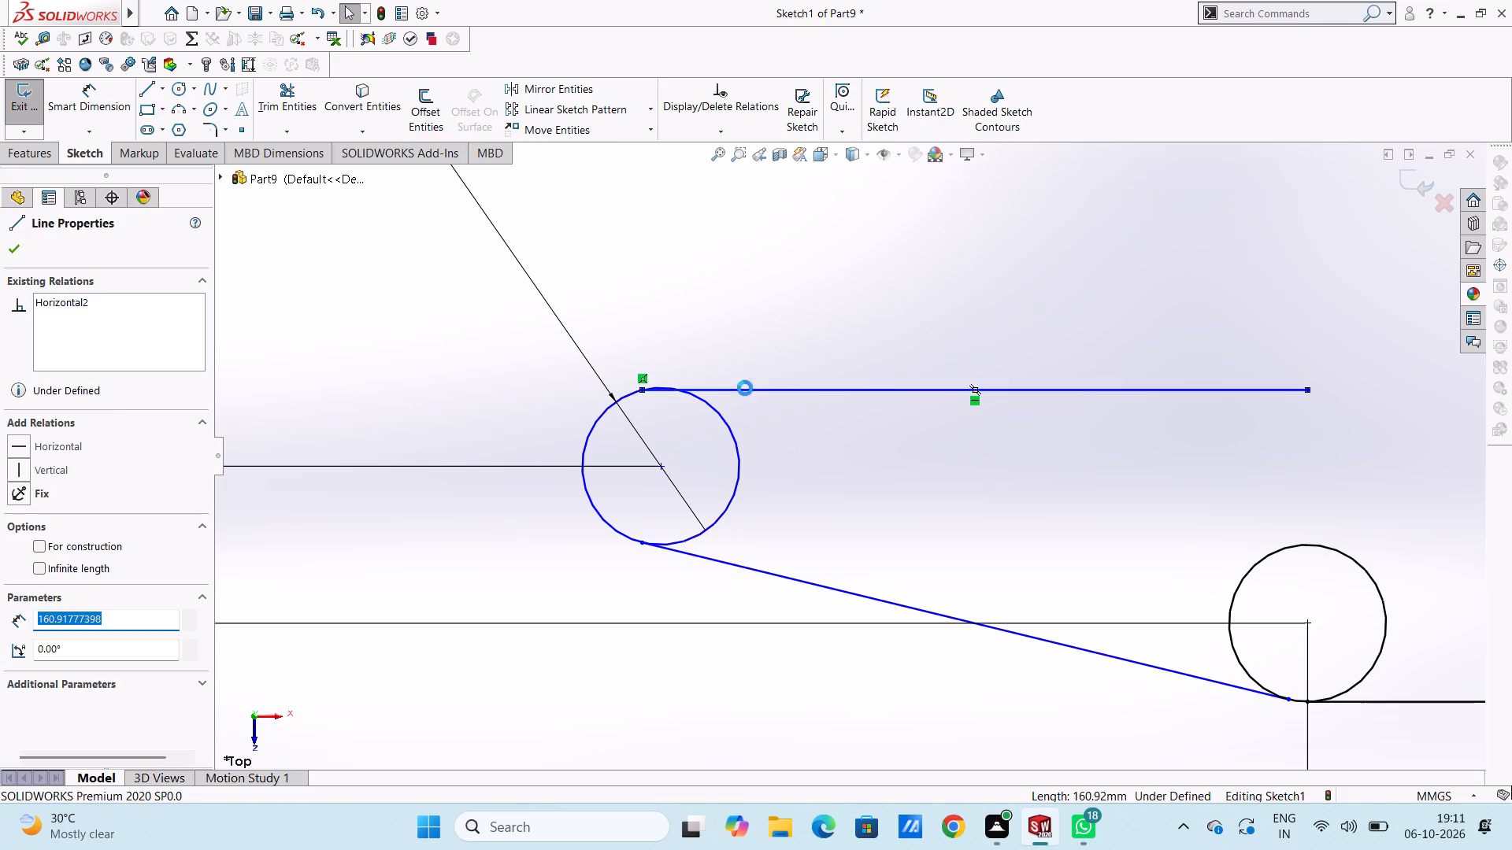
Draw a tangent horizontal line about 156 mm long from the far-left circle's topmost point, ending directly above the lower middle circle's centre.
scroll(745, 388, "up", 3)
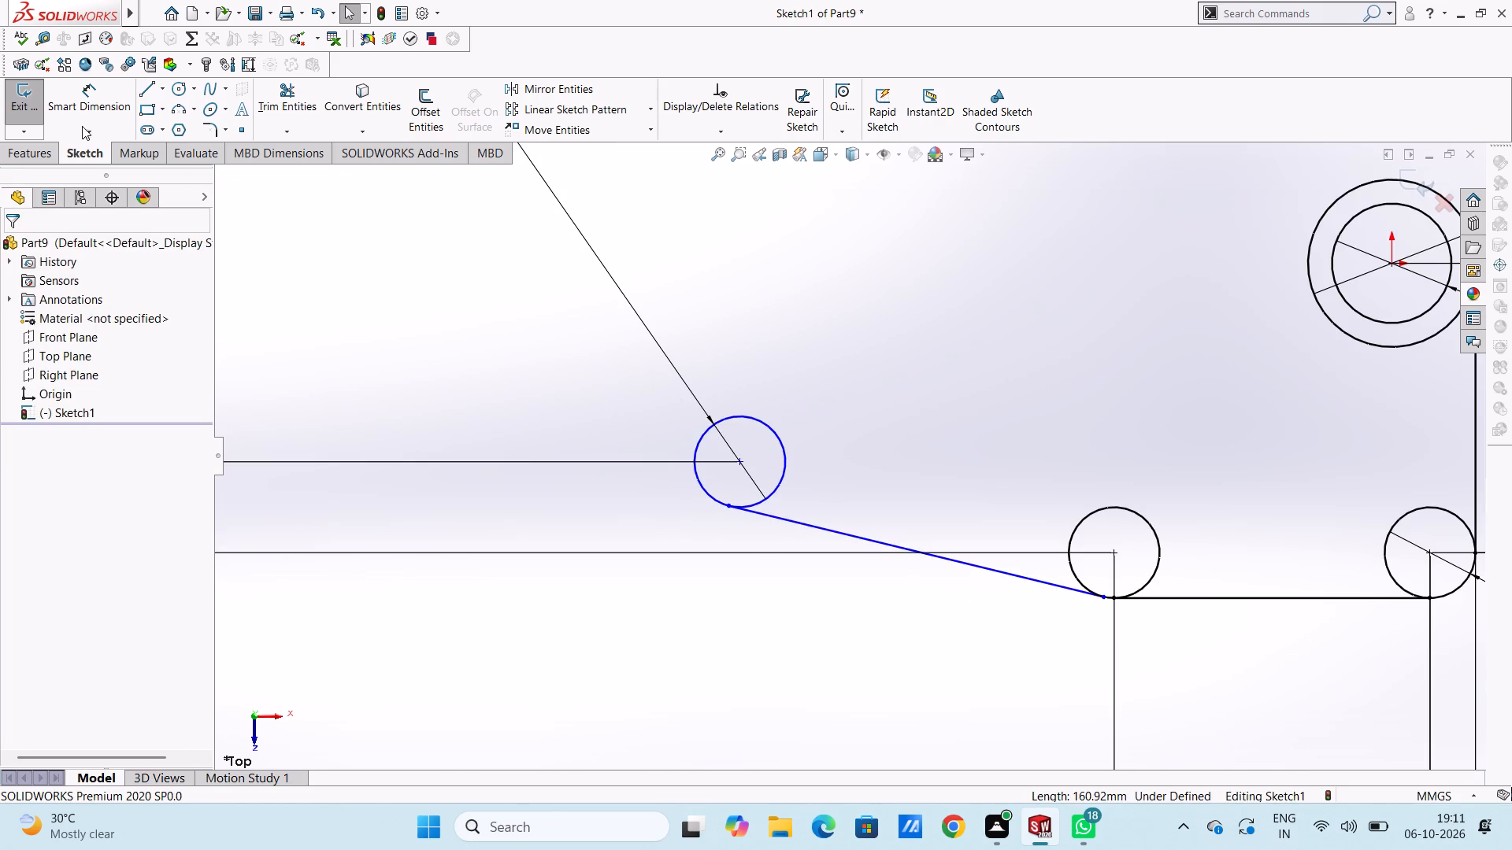
left_click(149, 87)
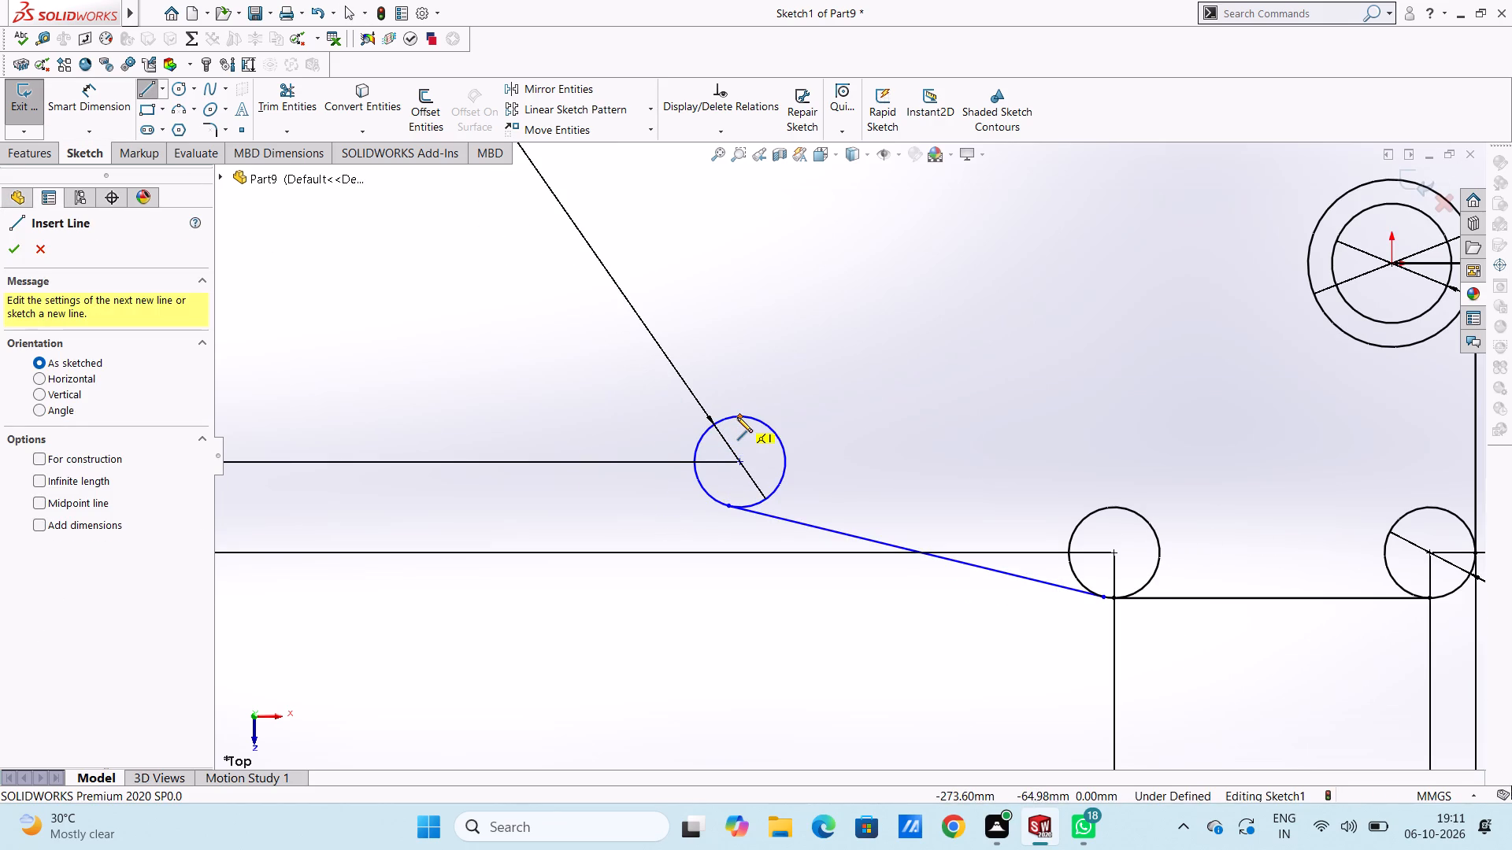
left_click(741, 414)
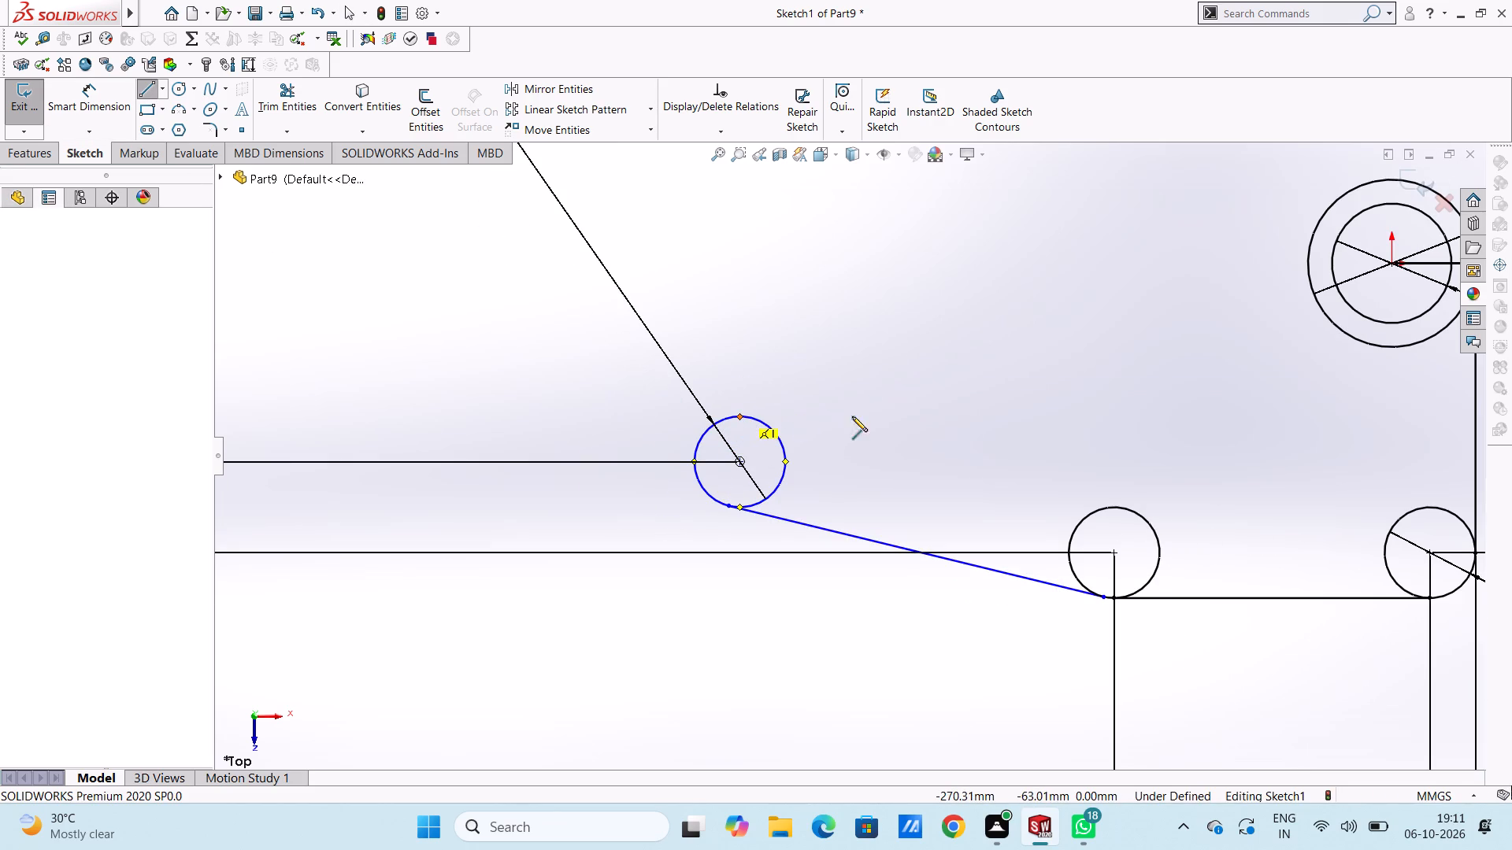
left_click(1114, 416)
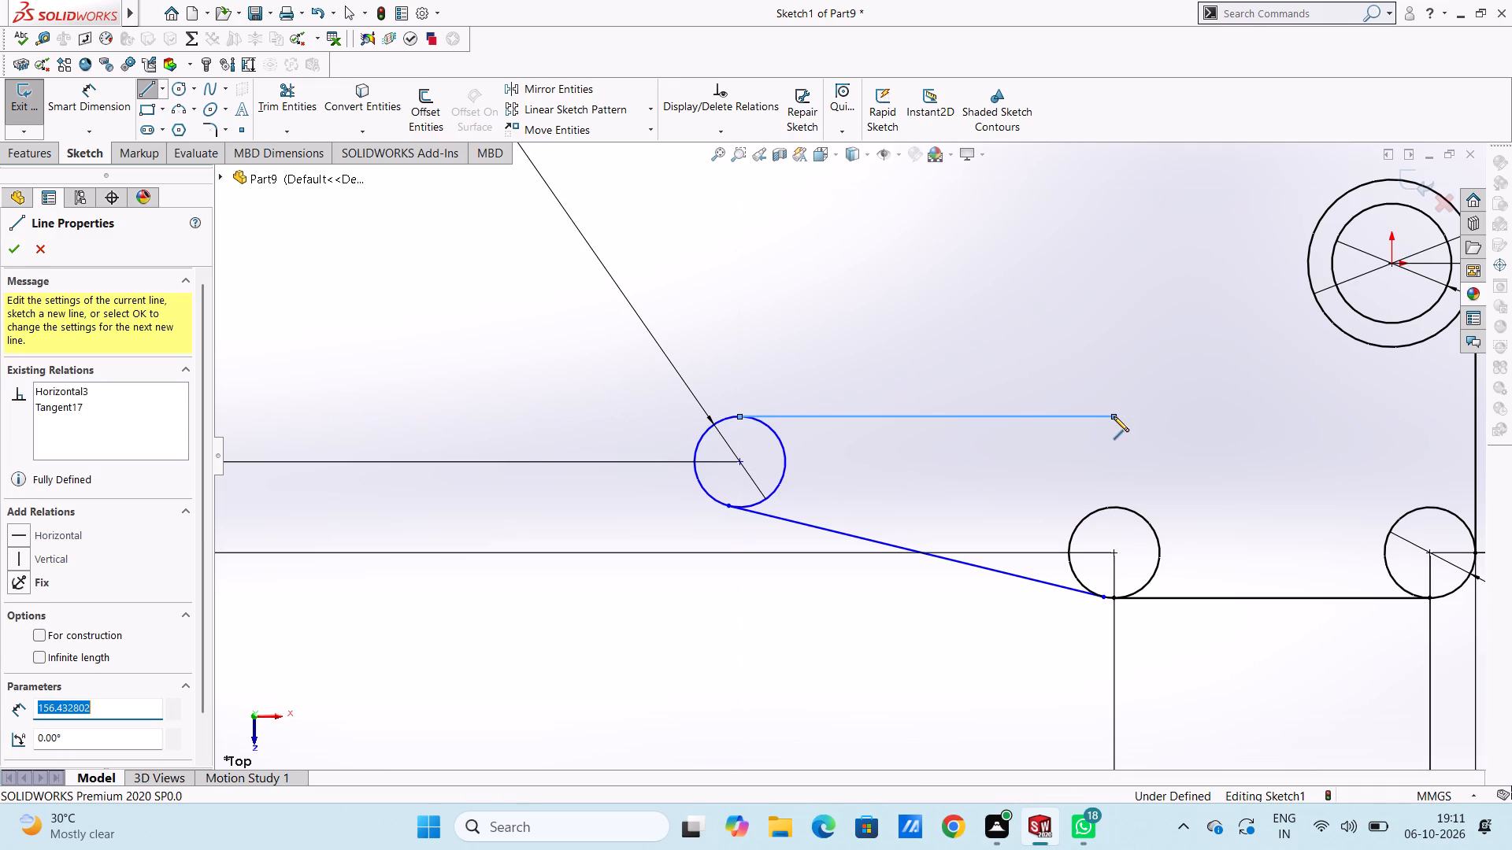
key("Escape")
key("Escape")
key("Escape")
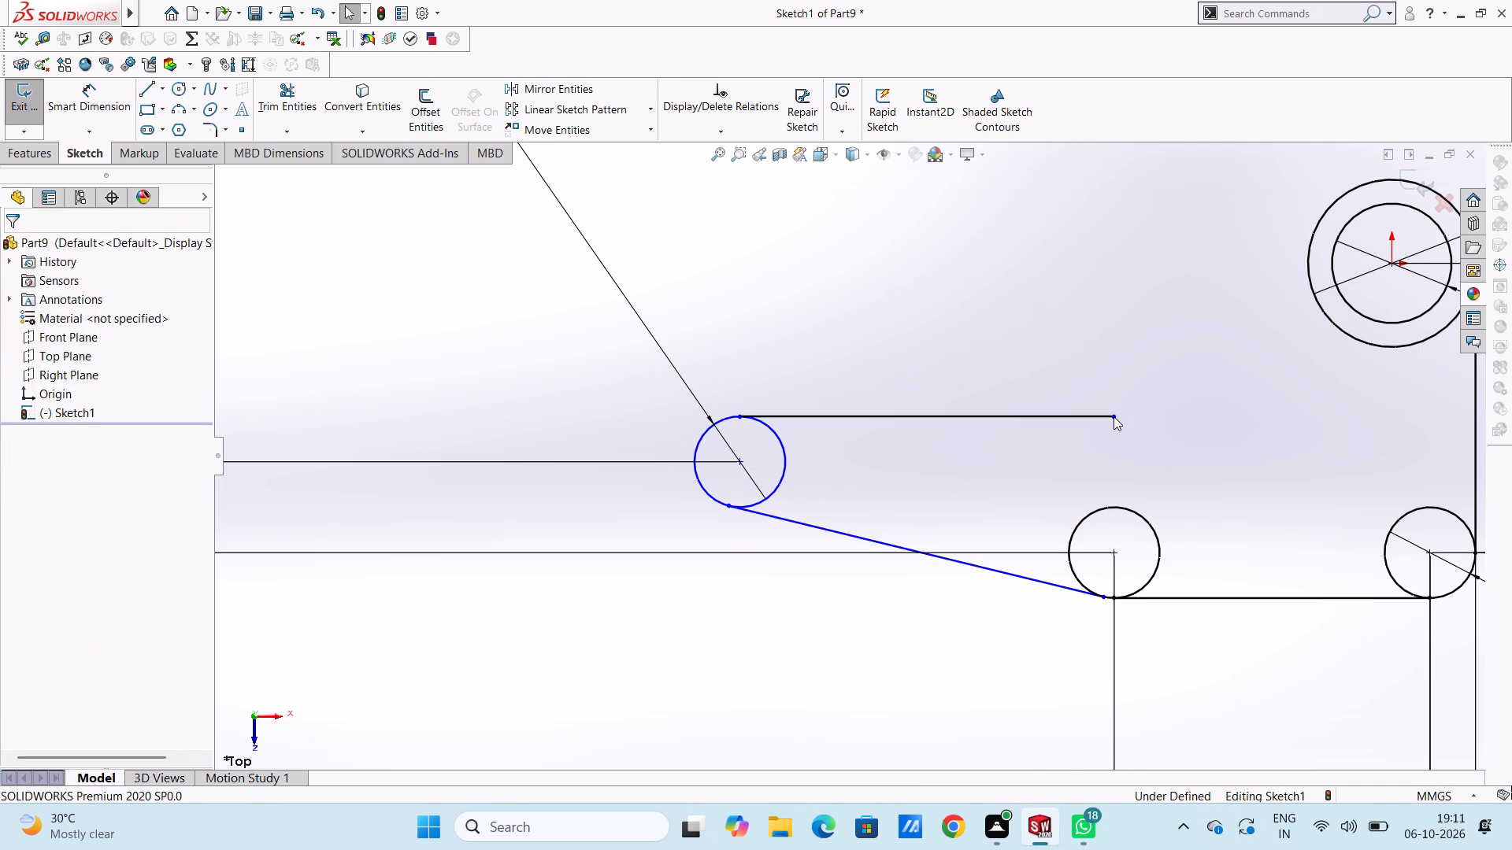
Dimension the length of the upper horizontal line, keeping it as drawn.
scroll(1112, 416, "up", 3)
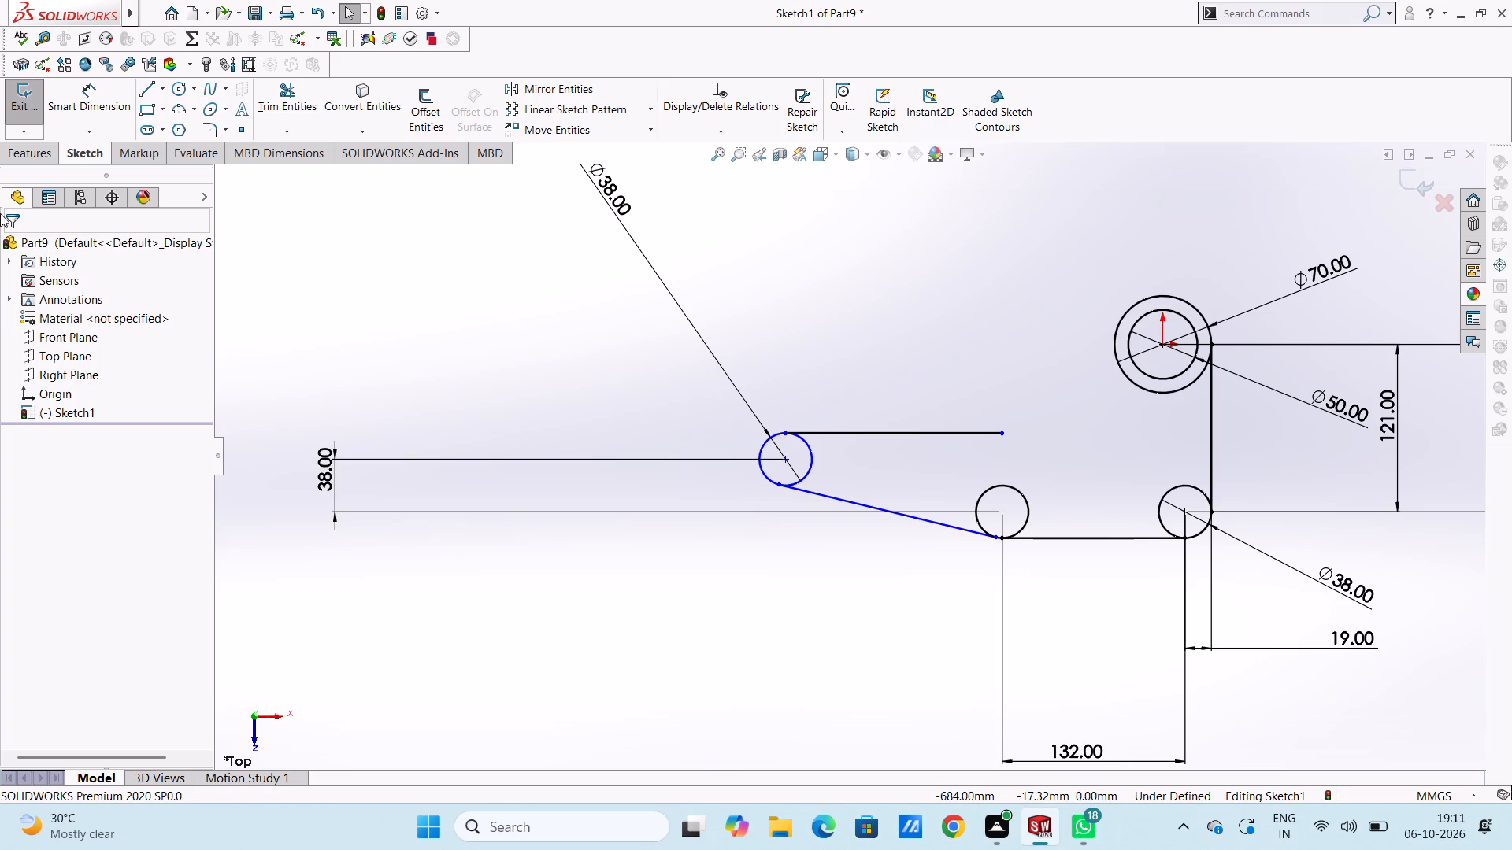
left_click(89, 94)
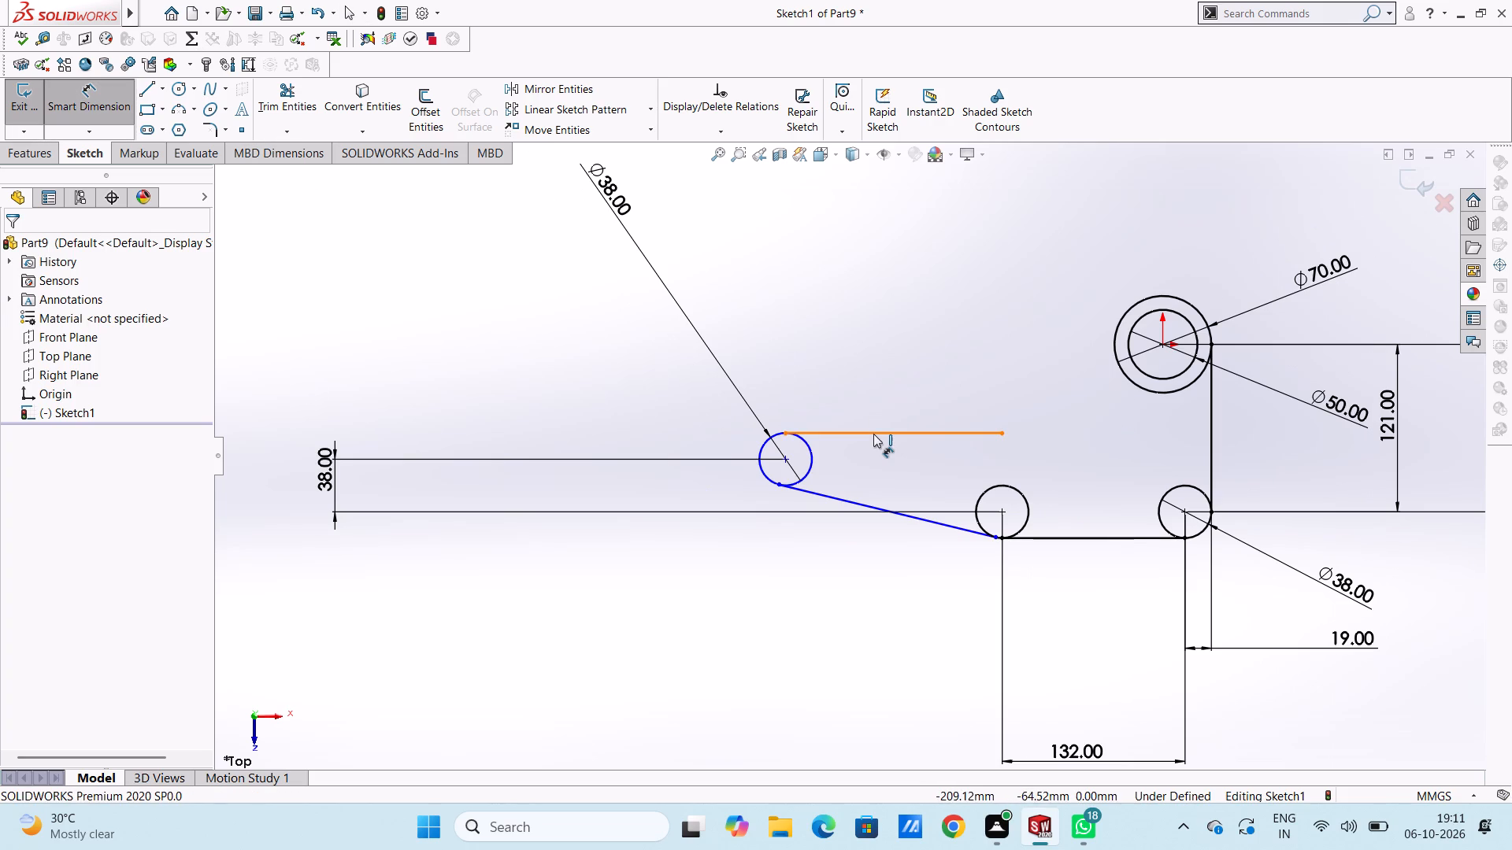
left_click(873, 434)
left_click(841, 248)
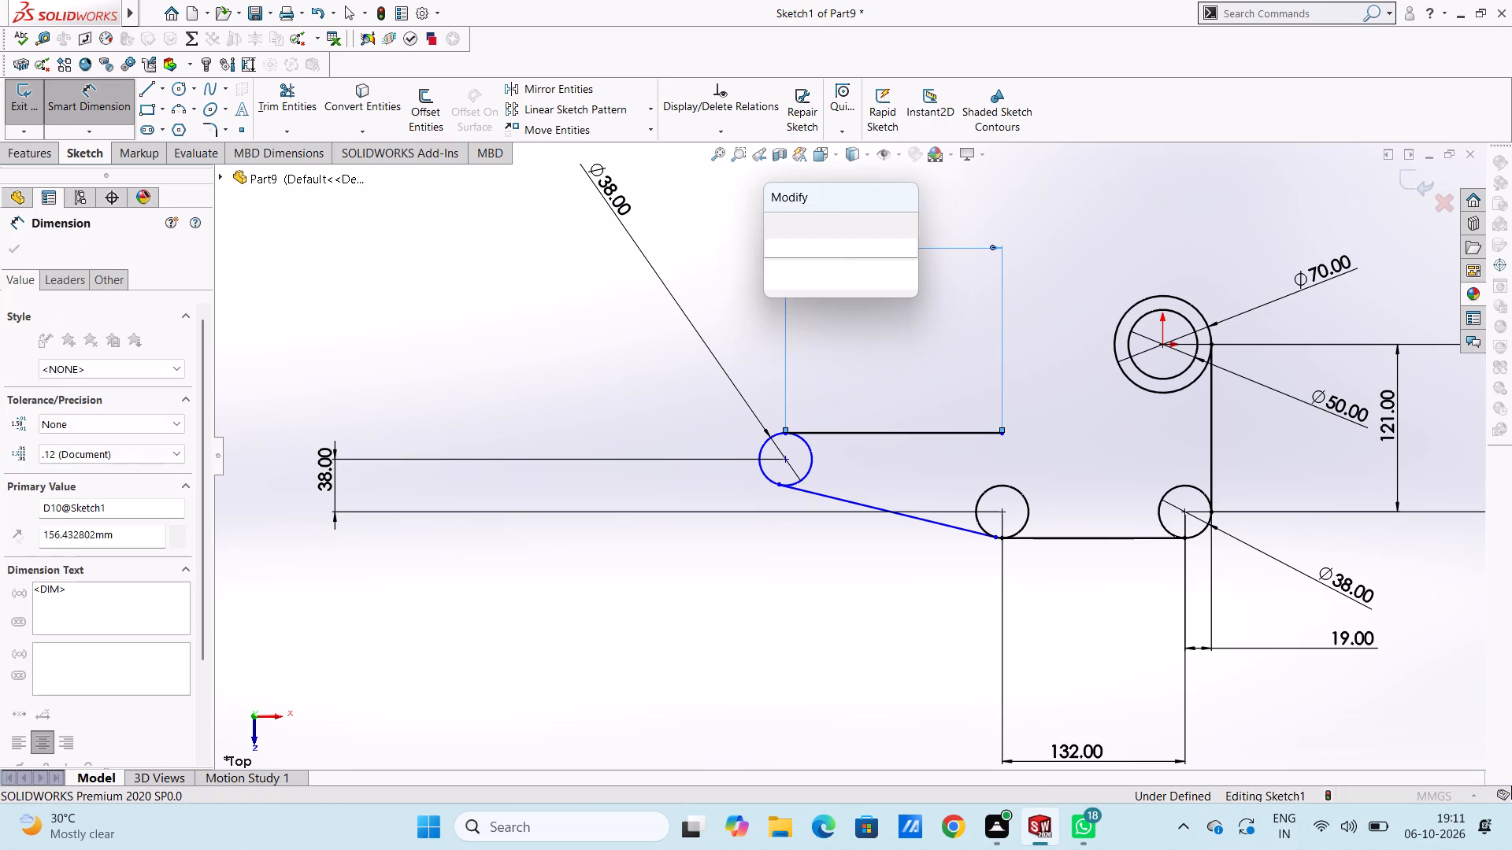
left_click(773, 218)
left_click(721, 268)
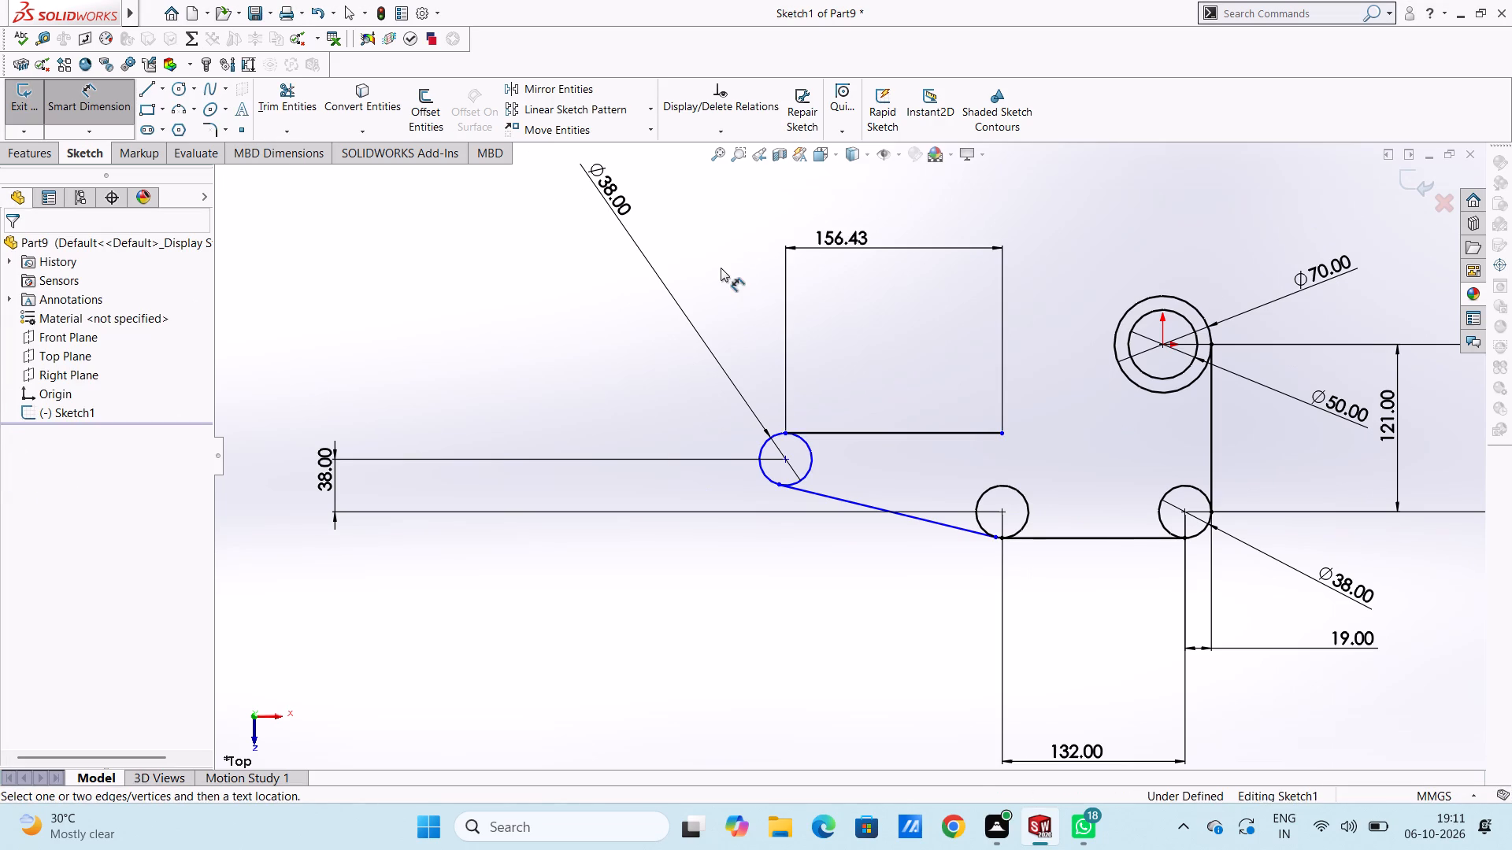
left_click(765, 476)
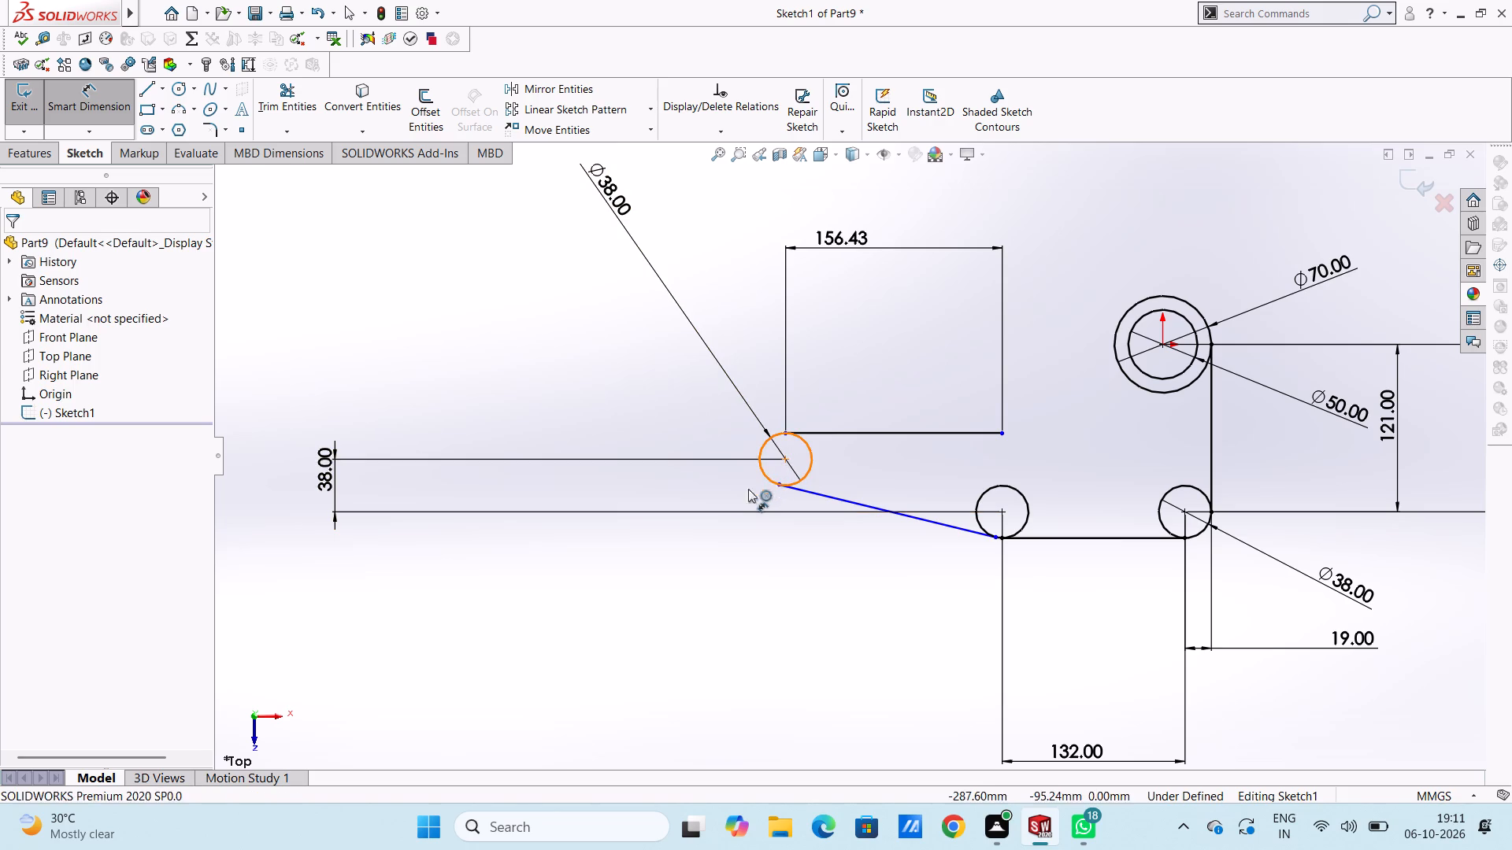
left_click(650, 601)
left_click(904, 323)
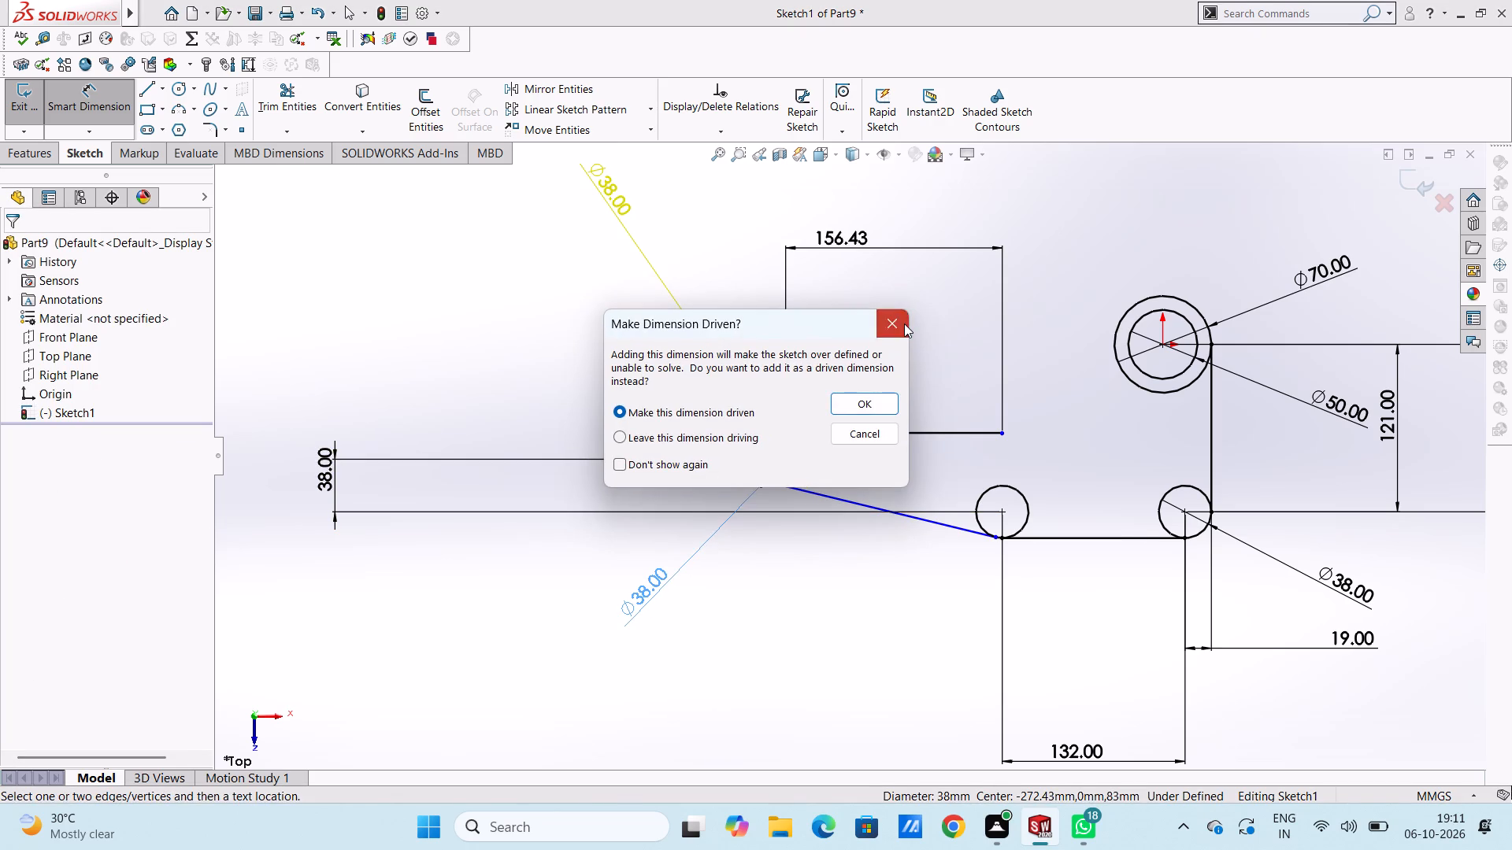
Dimension the horizontal span of the sloped line below the sketch, keeping it as drawn.
scroll(865, 509, "up", 3)
left_click(855, 486)
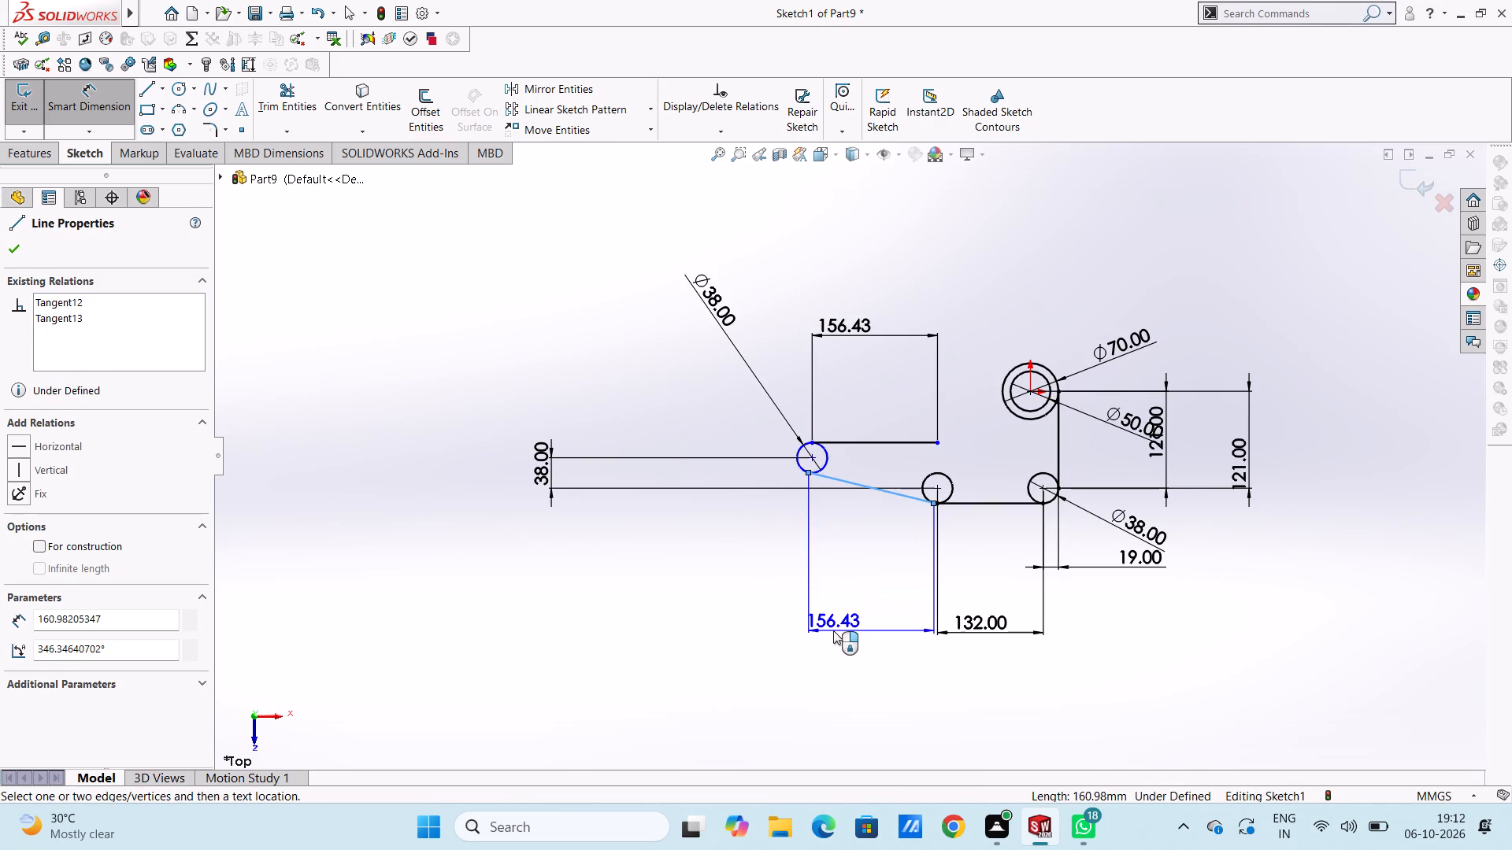
left_click(833, 630)
left_click(762, 608)
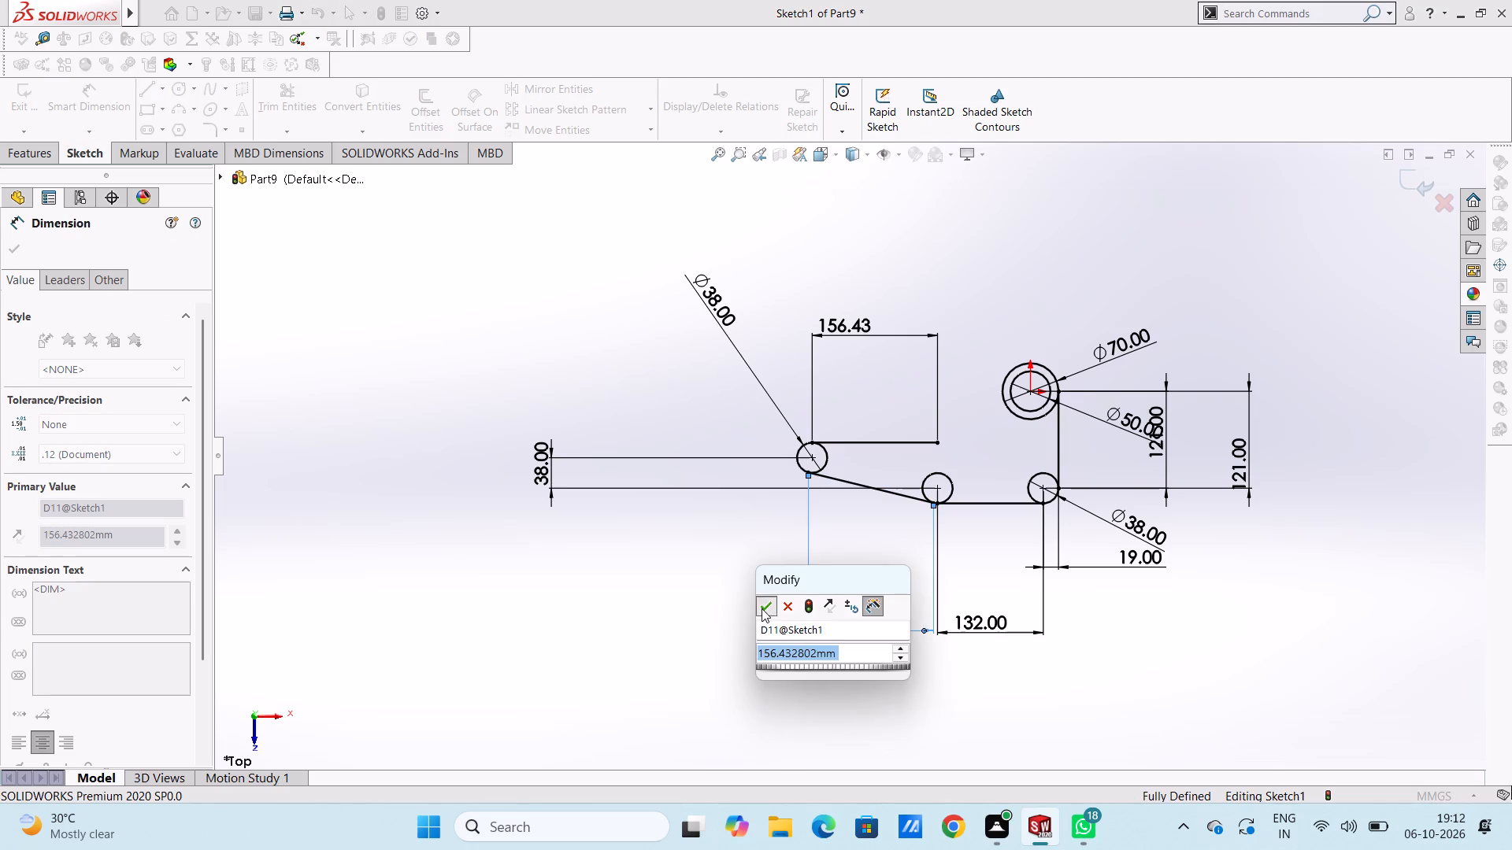
left_click(750, 593)
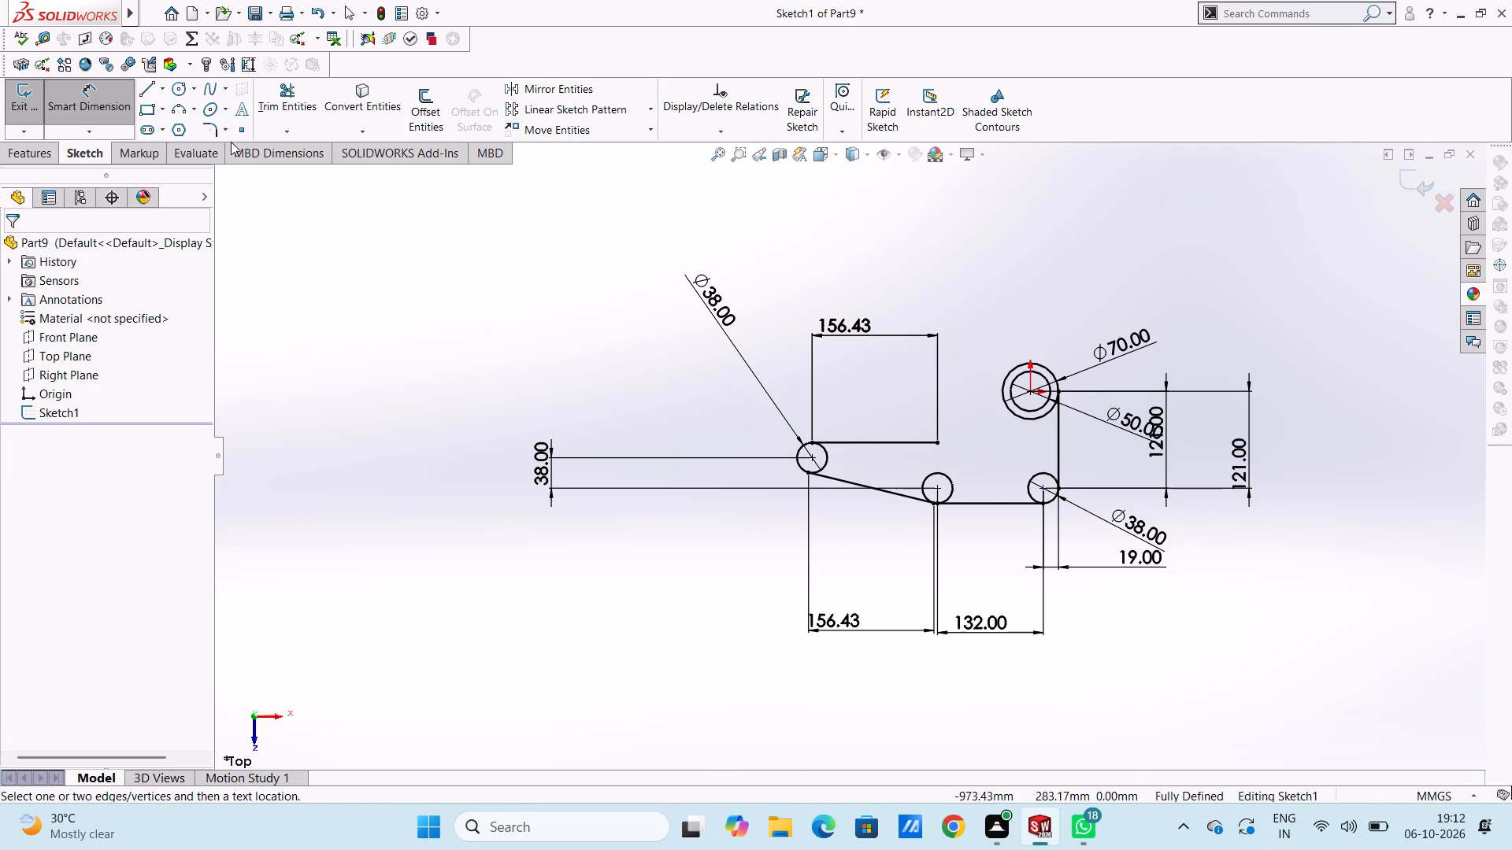
Draw a downward-bulging three-point arc of radius 89 mm from the upper horizontal line's free end to the 70 mm circle's leftmost point.
left_click(179, 105)
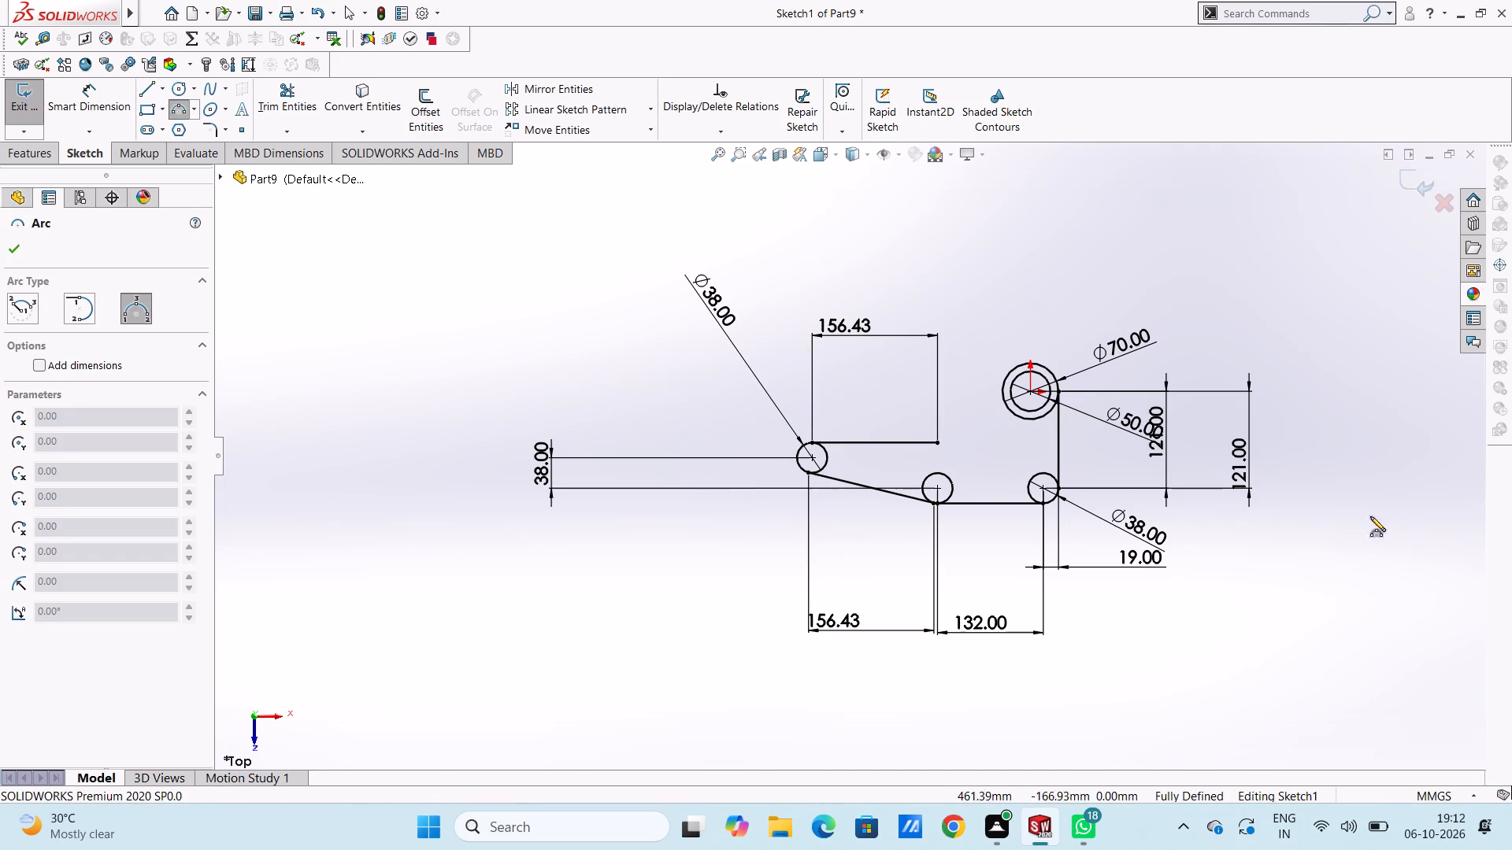
scroll(1039, 437, "down", 4)
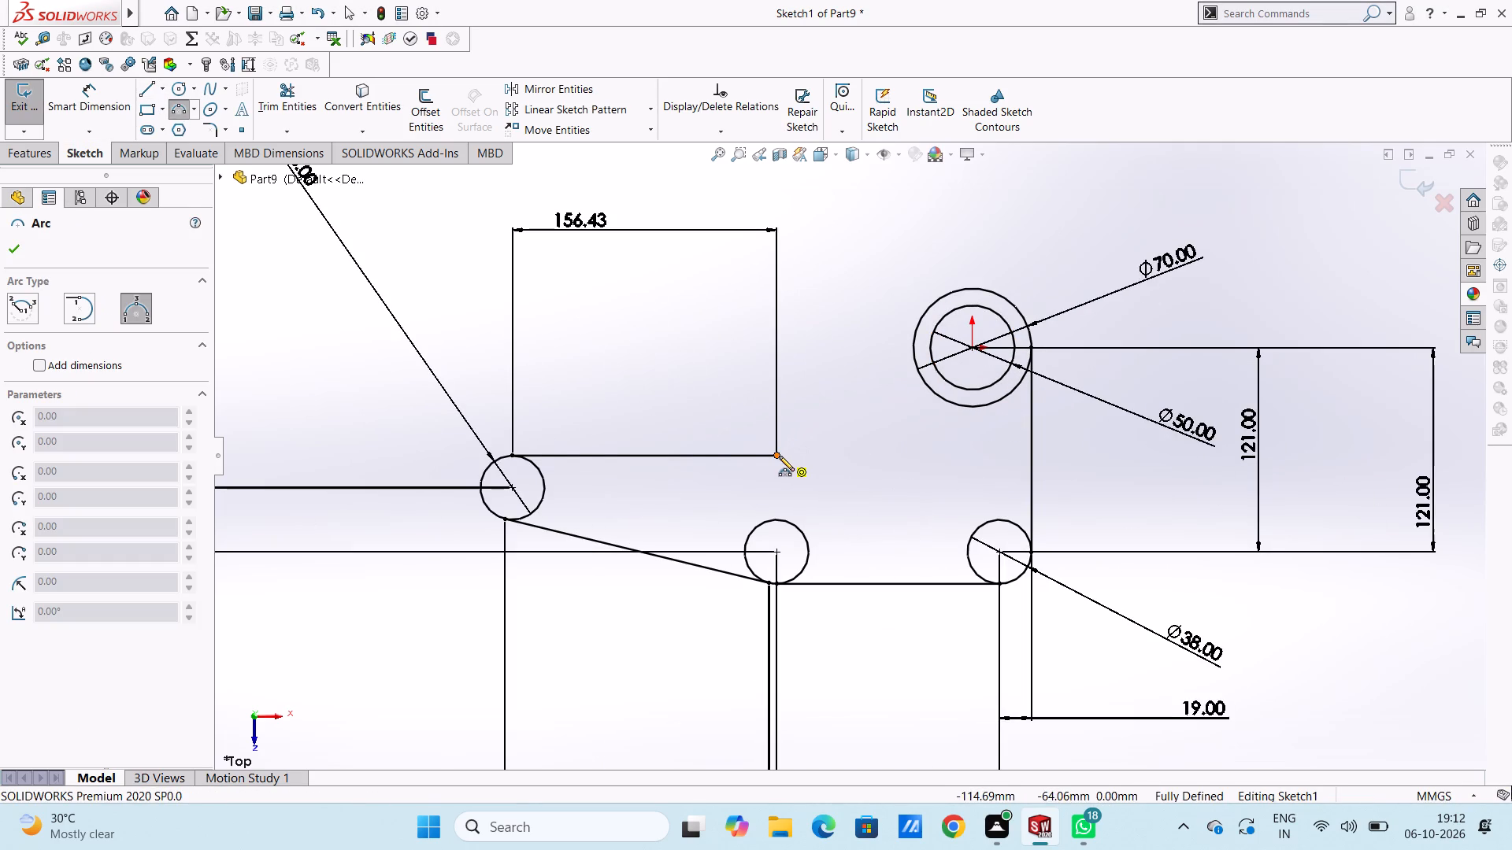
left_click(779, 456)
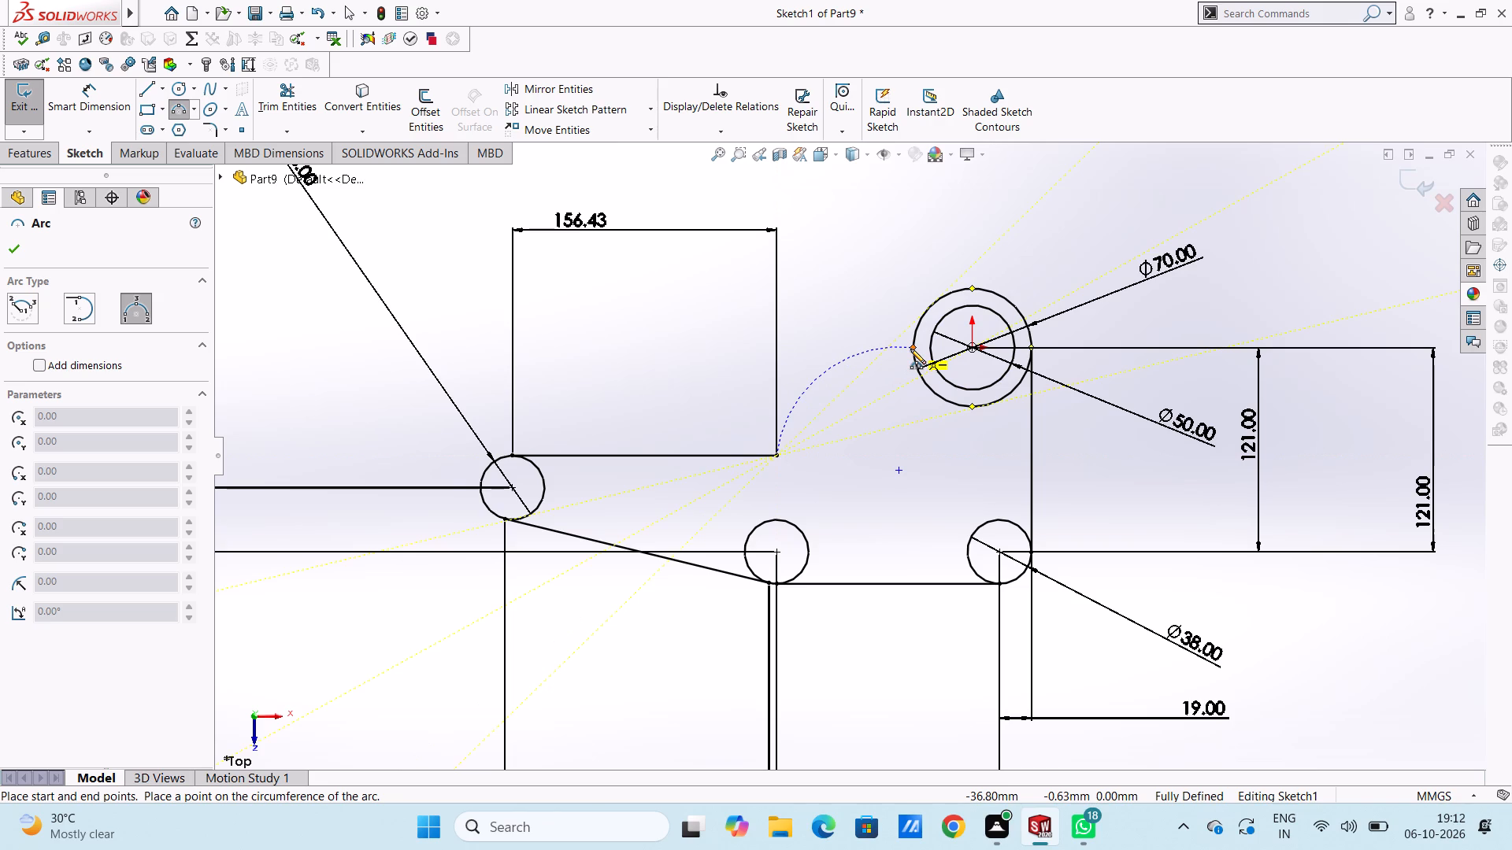
left_click(910, 349)
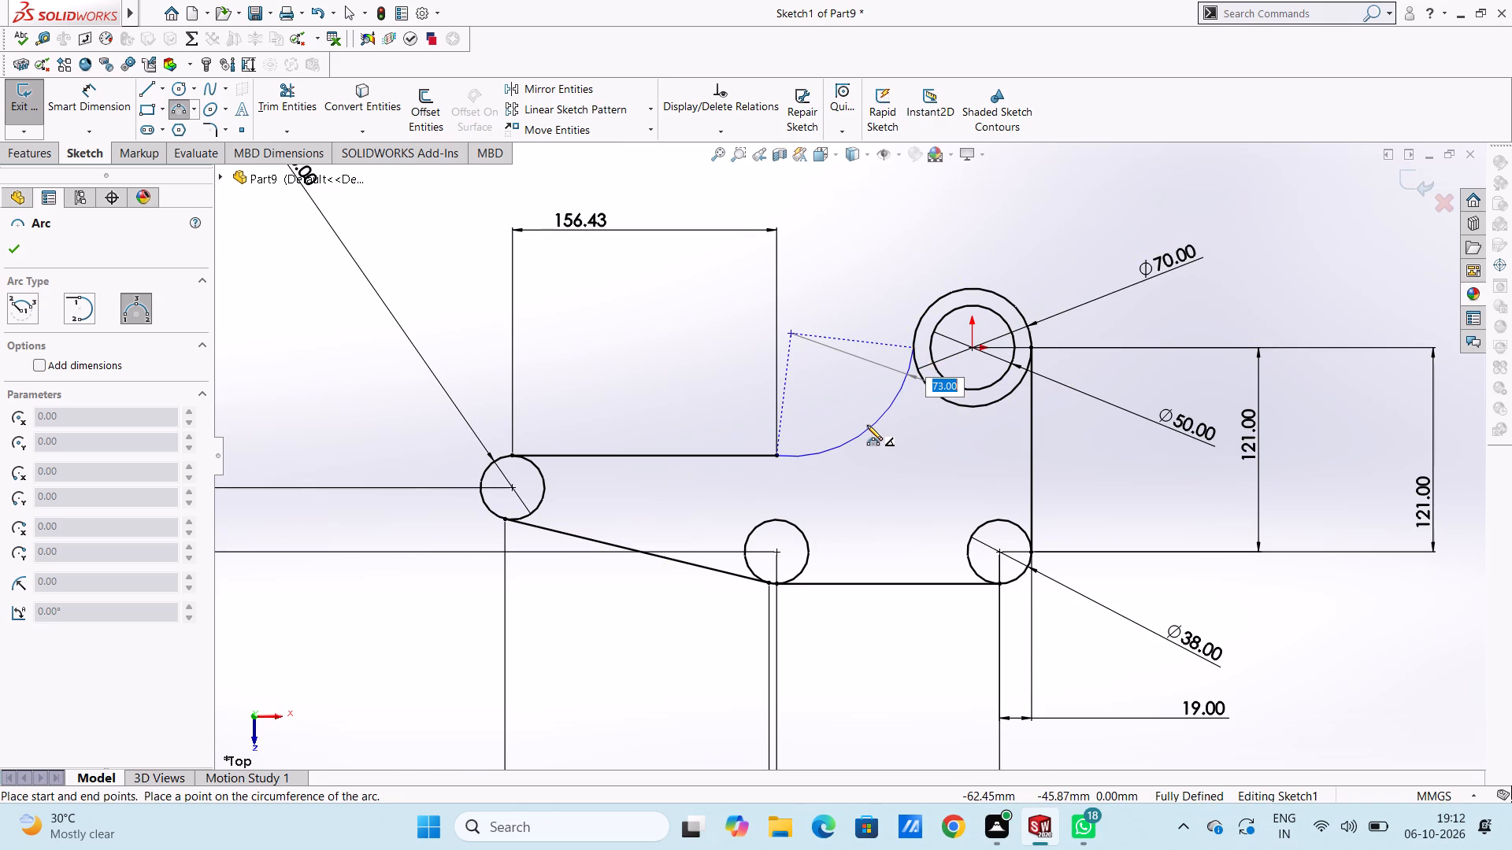
type("89")
key("Return")
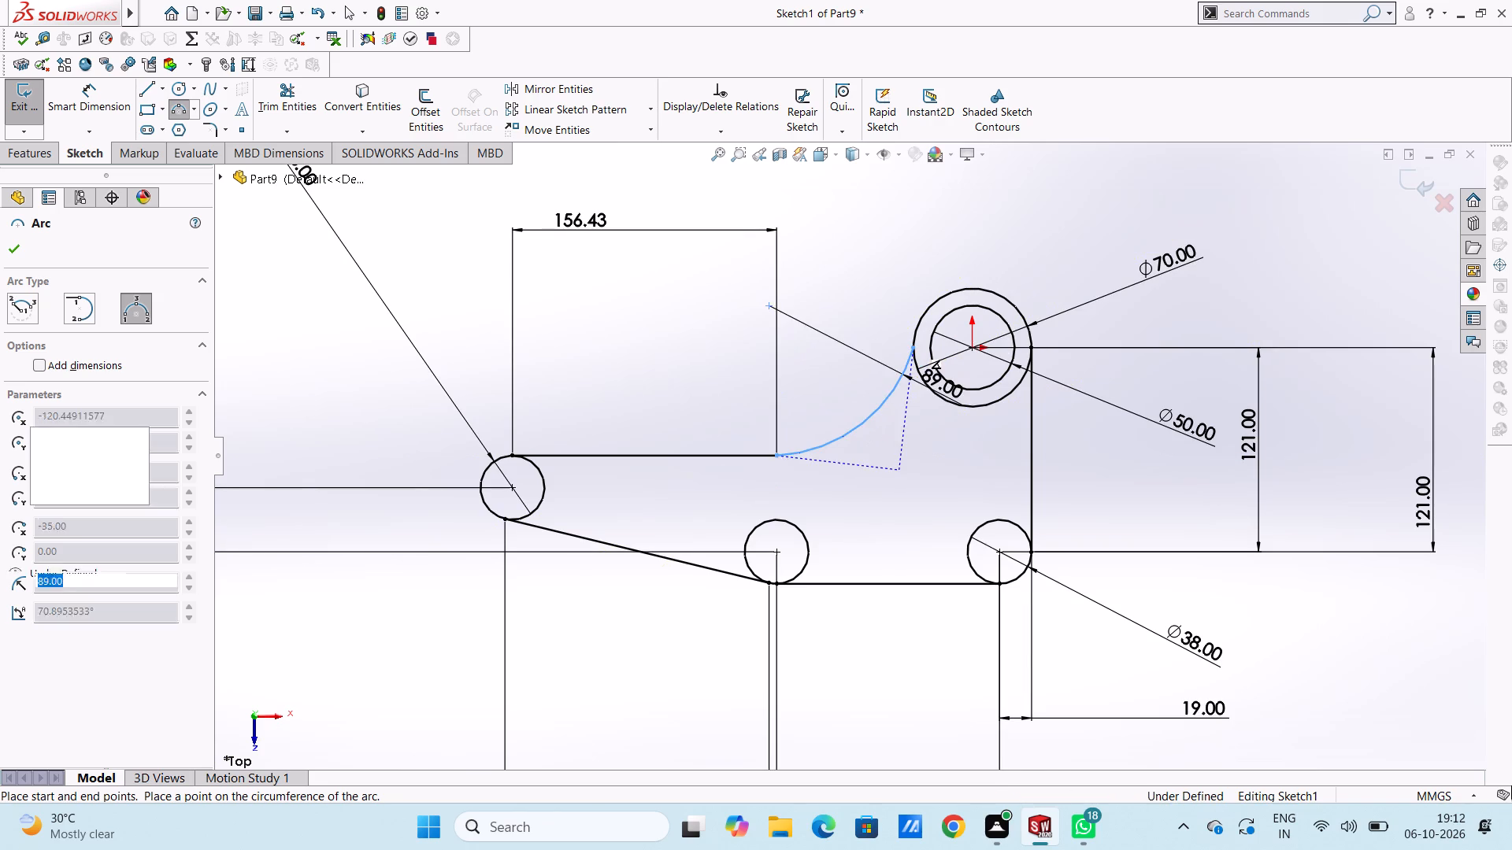
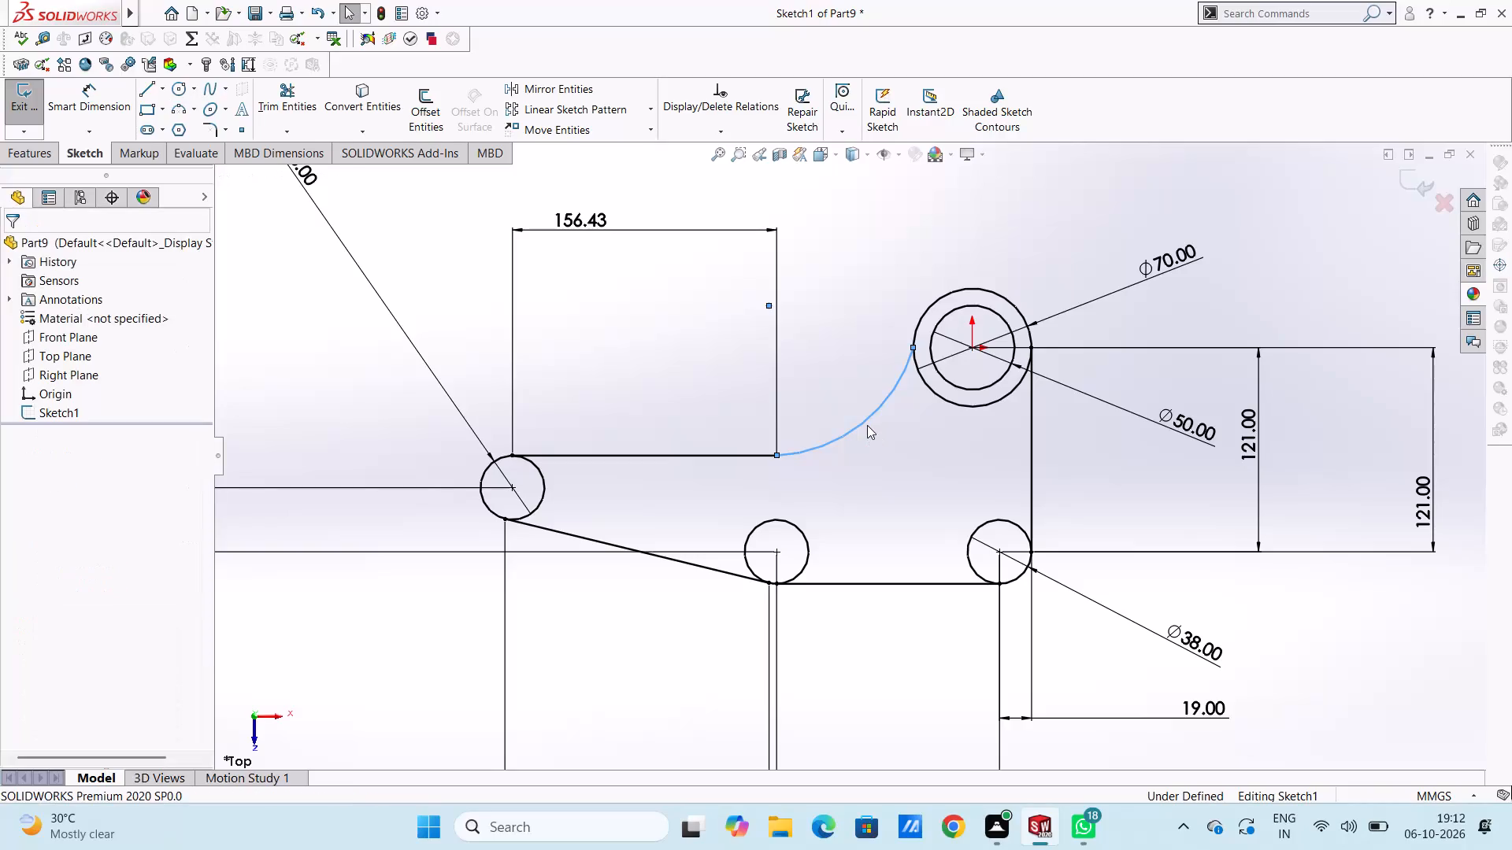
Dimension the radius of the arc between the upper horizontal line and the outer circle, keeping it as drawn.
key("Escape")
key("Escape")
scroll(793, 410, "up", 2)
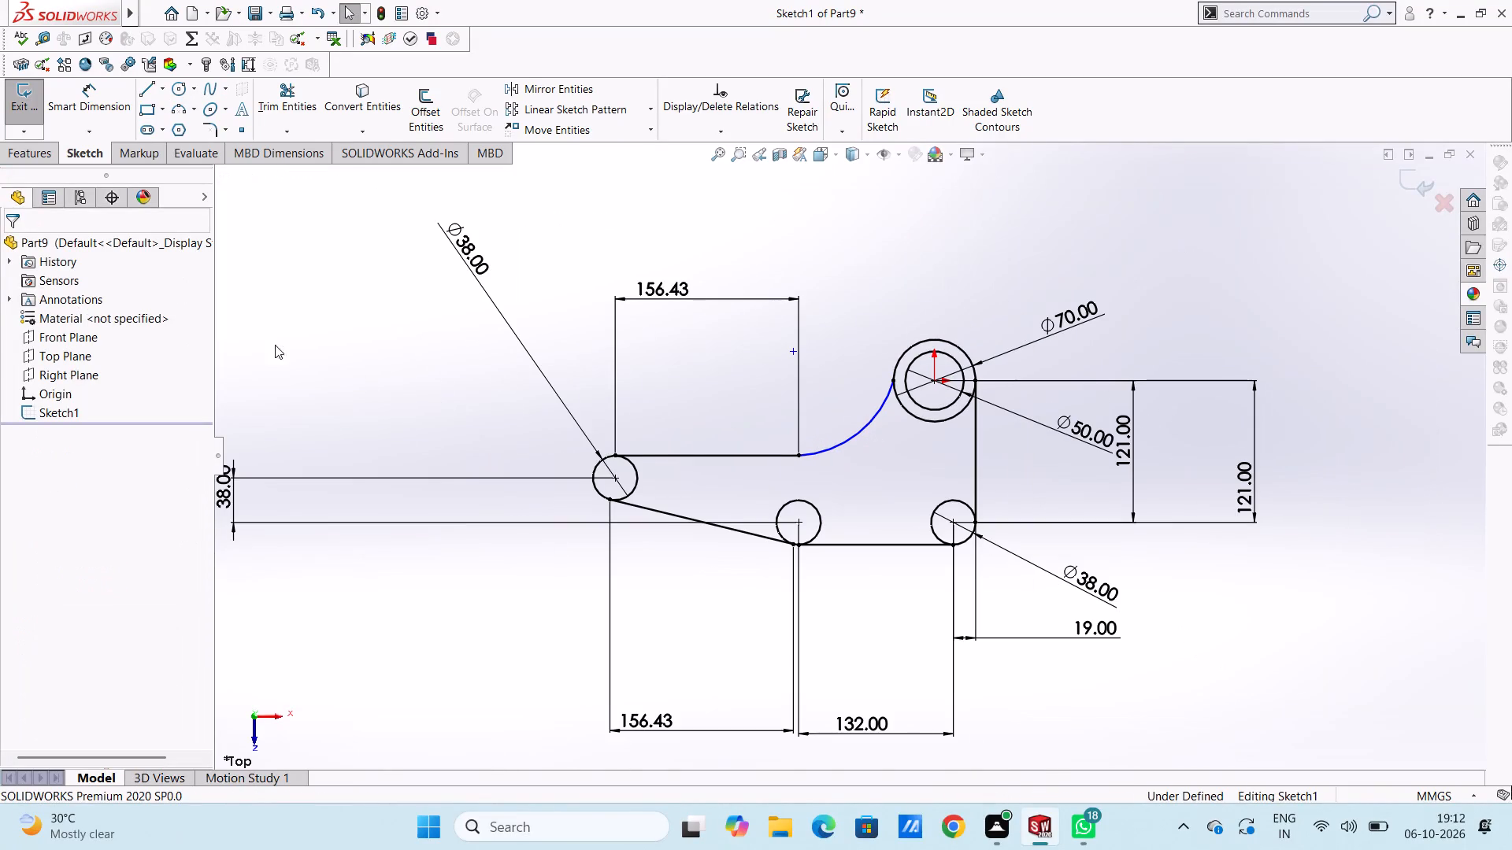
left_click(107, 102)
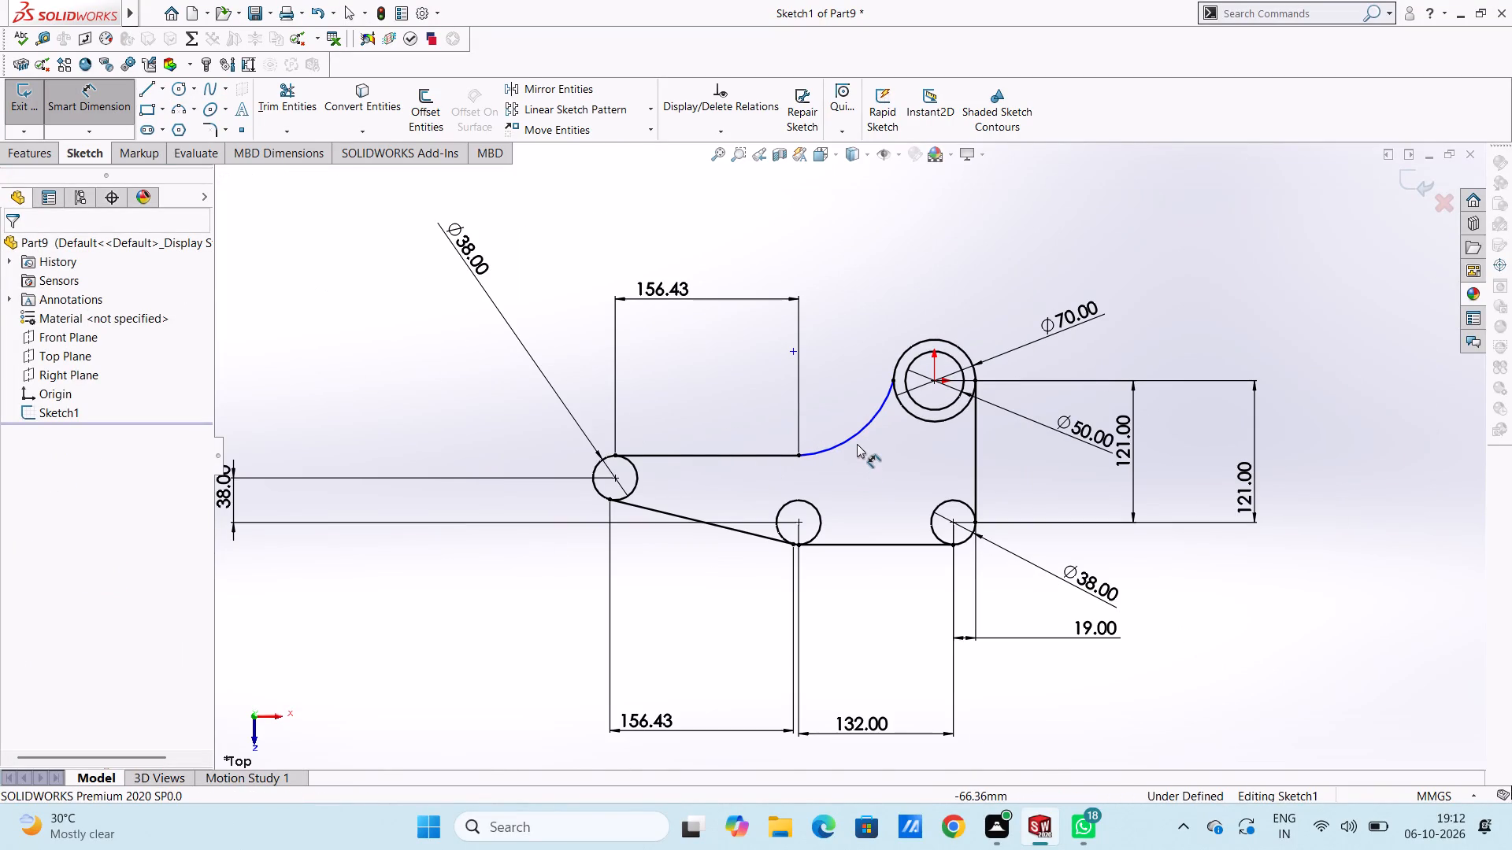
left_click(854, 438)
left_click(1140, 704)
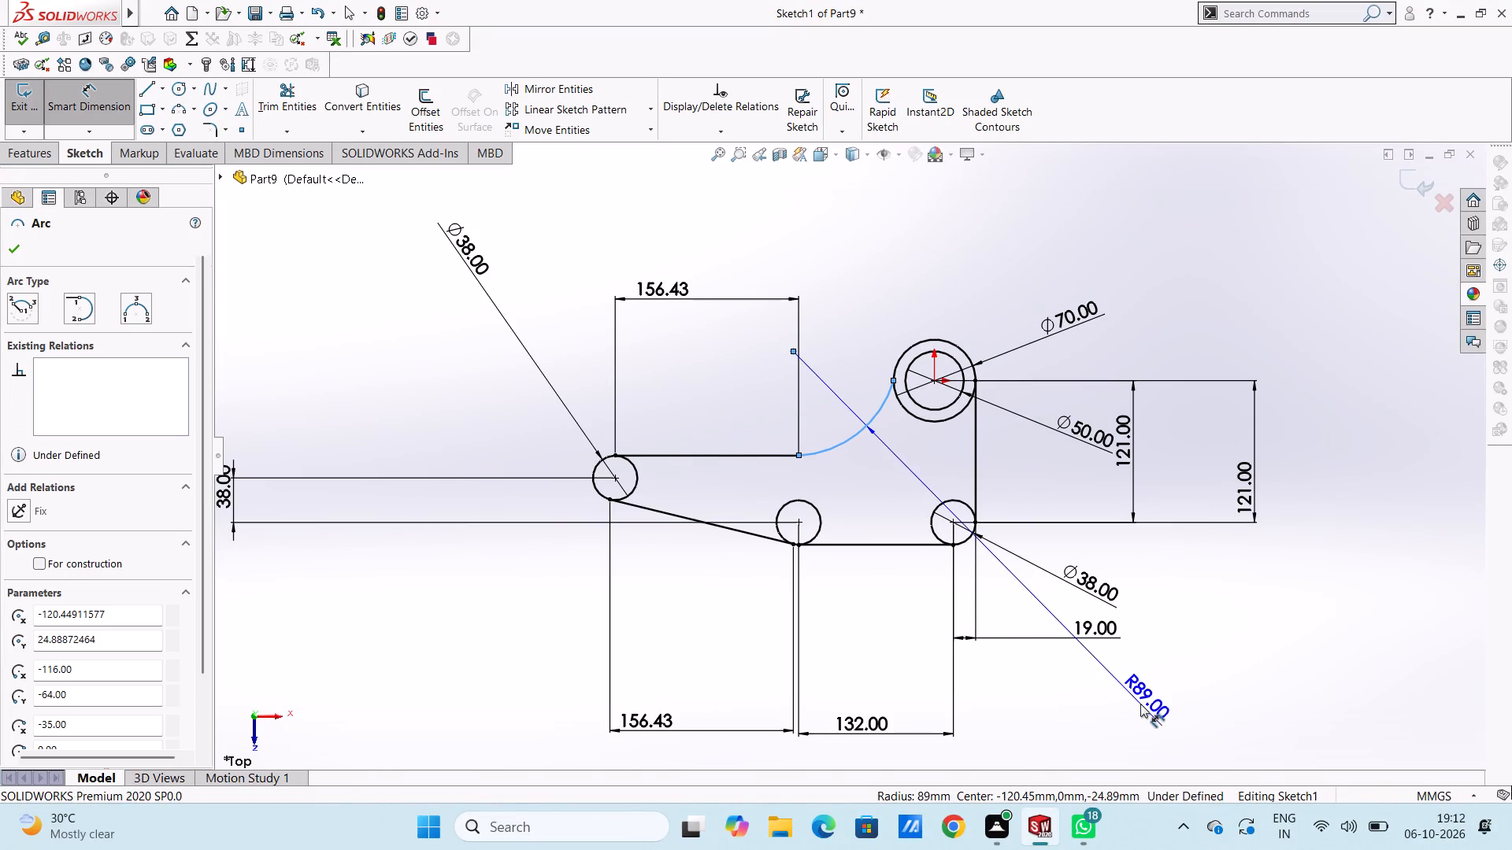
left_click(1071, 671)
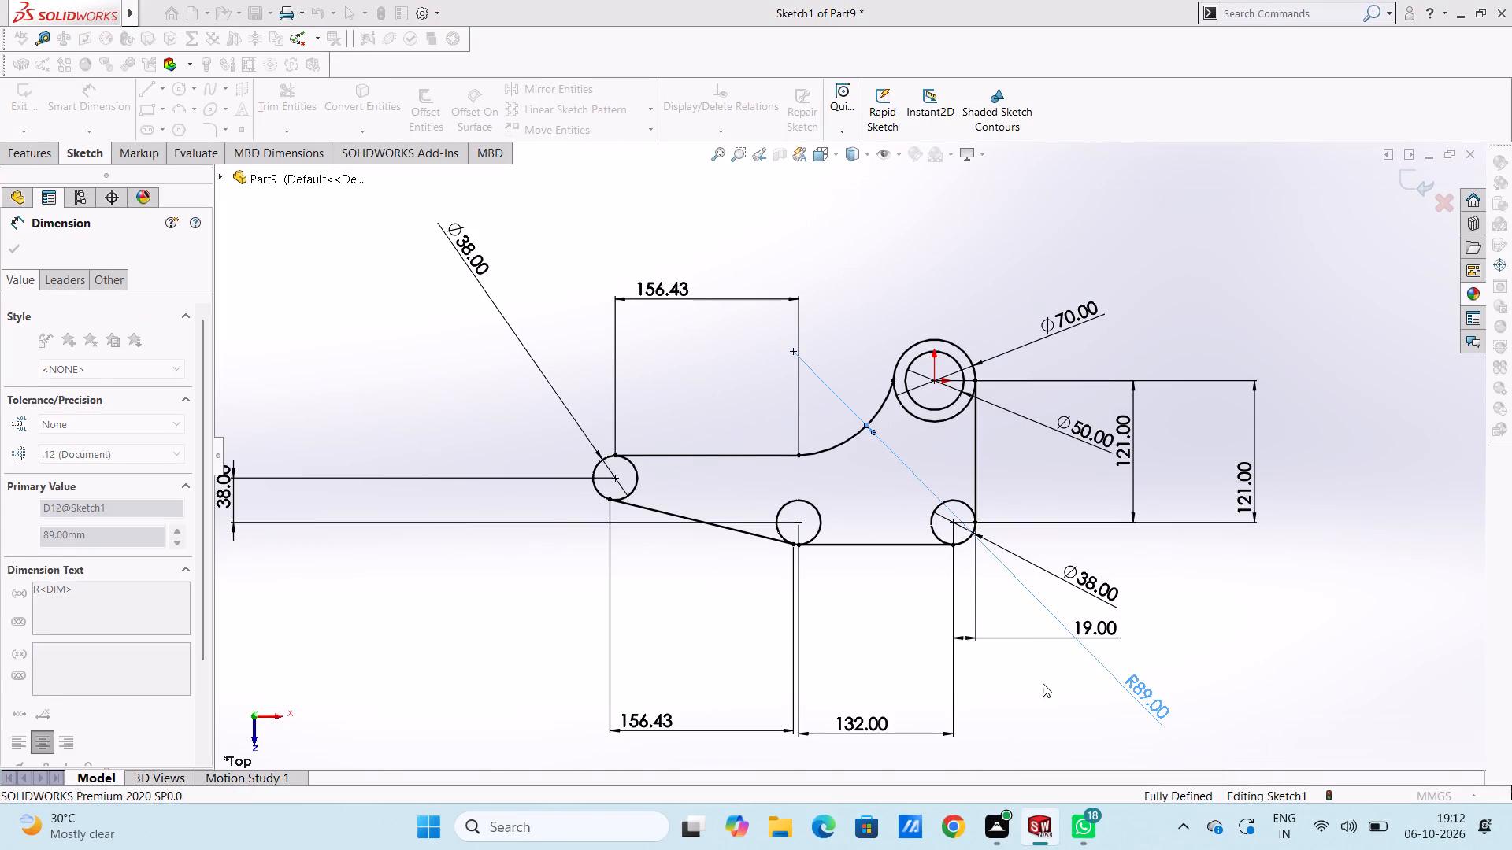
left_click(1034, 680)
key("Escape")
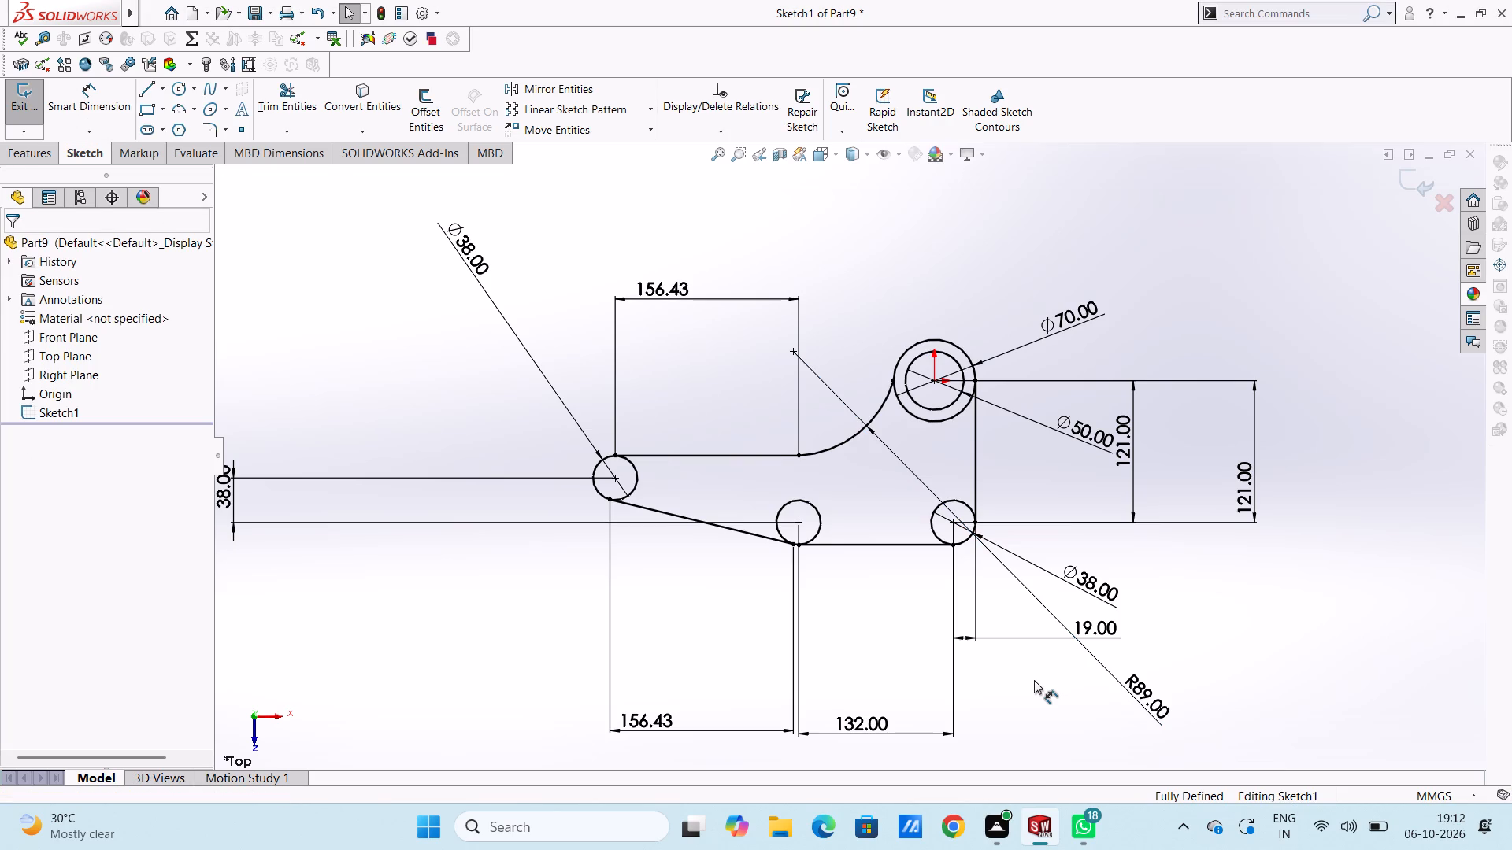
key("Escape")
Trim the inner portions of the three 38 mm circles and the lower half of the 70 mm circle to leave one closed outline.
scroll(920, 536, "down", 2)
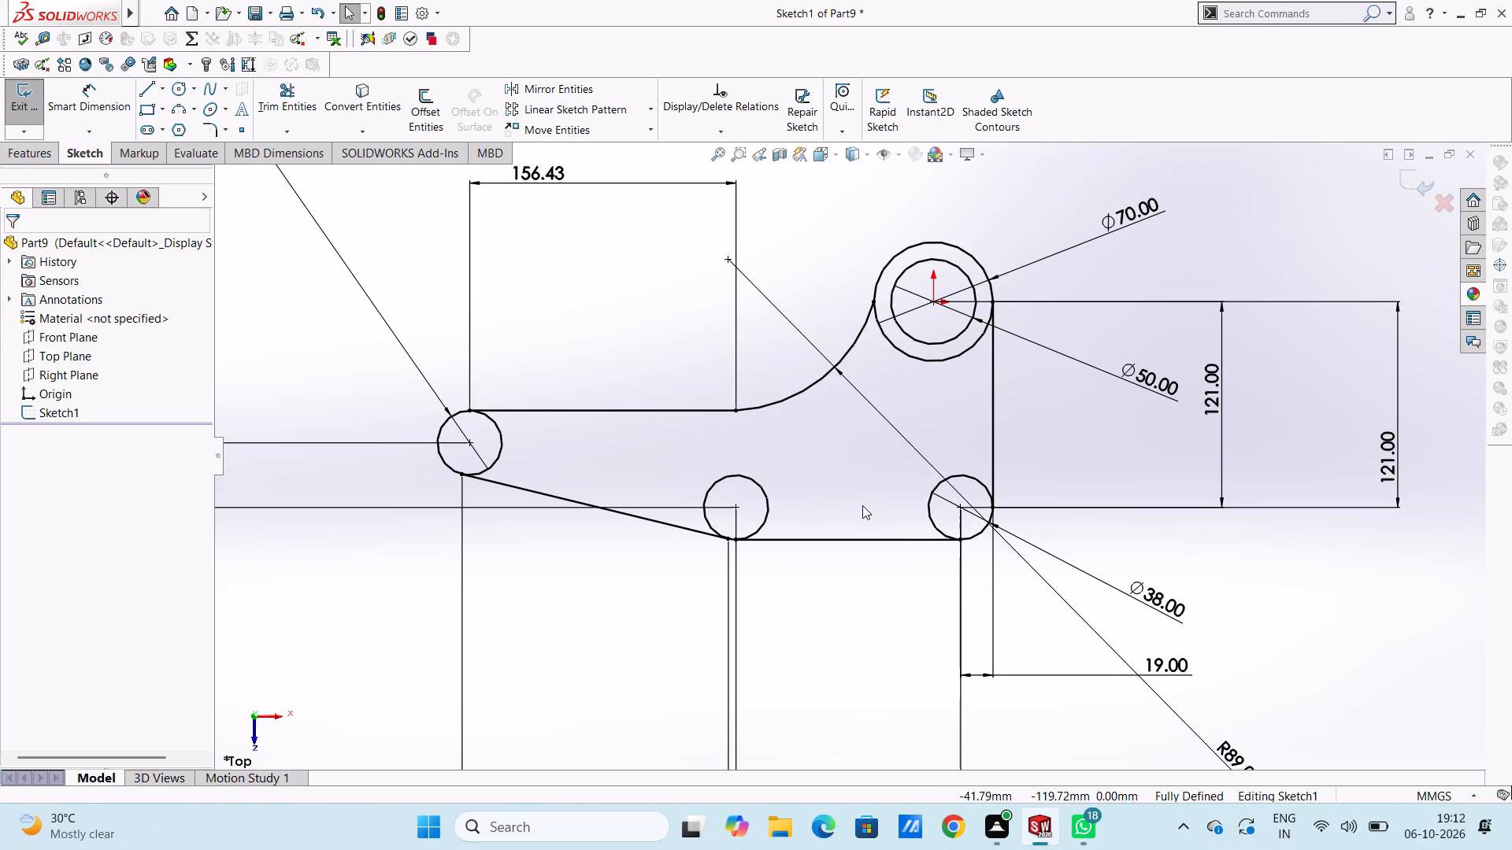
scroll(862, 505, "up", 3)
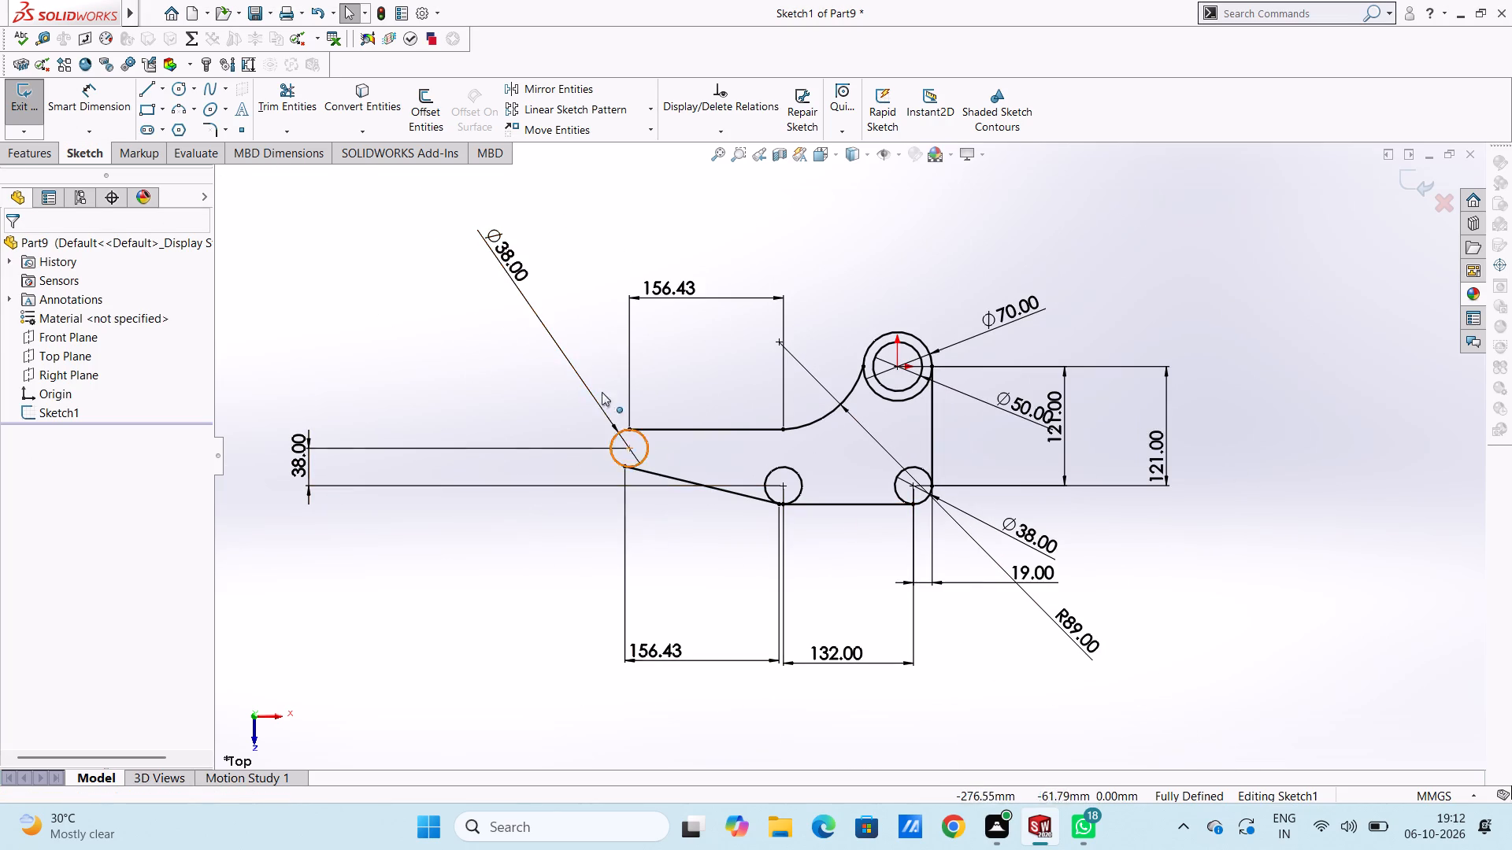
left_click(291, 105)
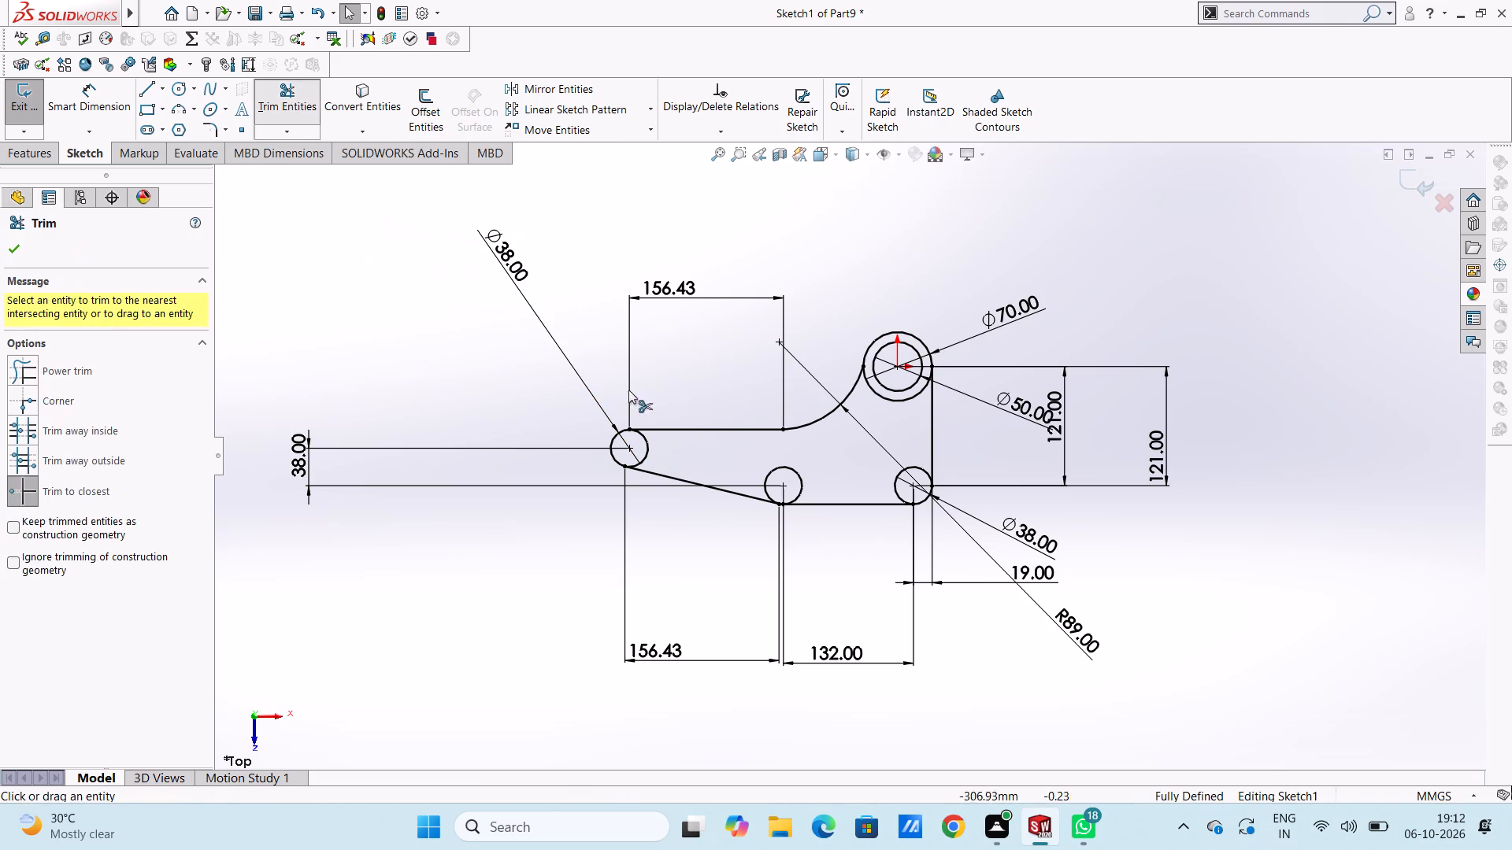
left_click(644, 445)
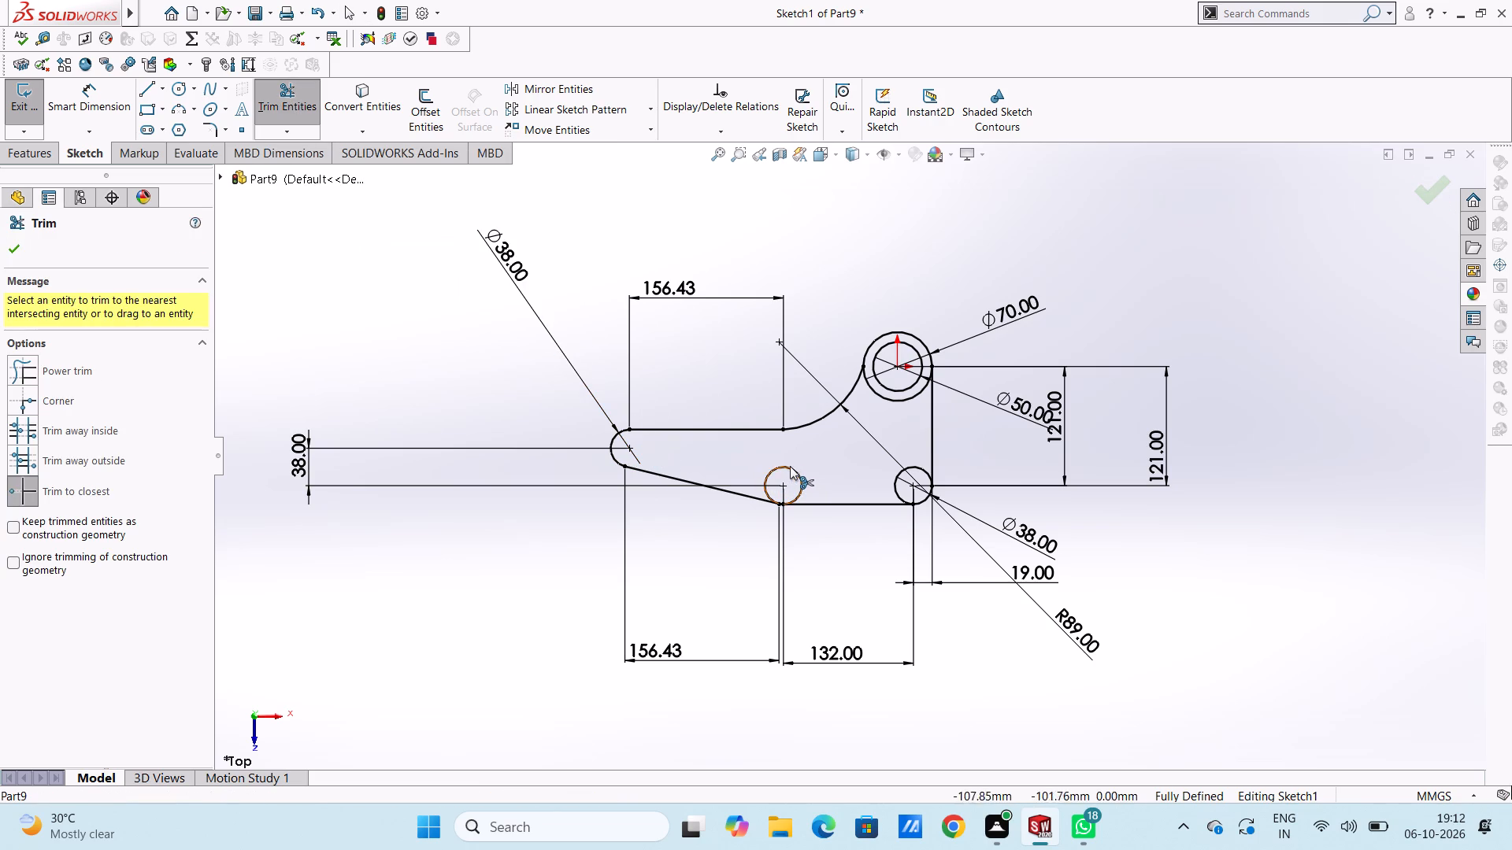
left_click(790, 465)
scroll(780, 523, "down", 5)
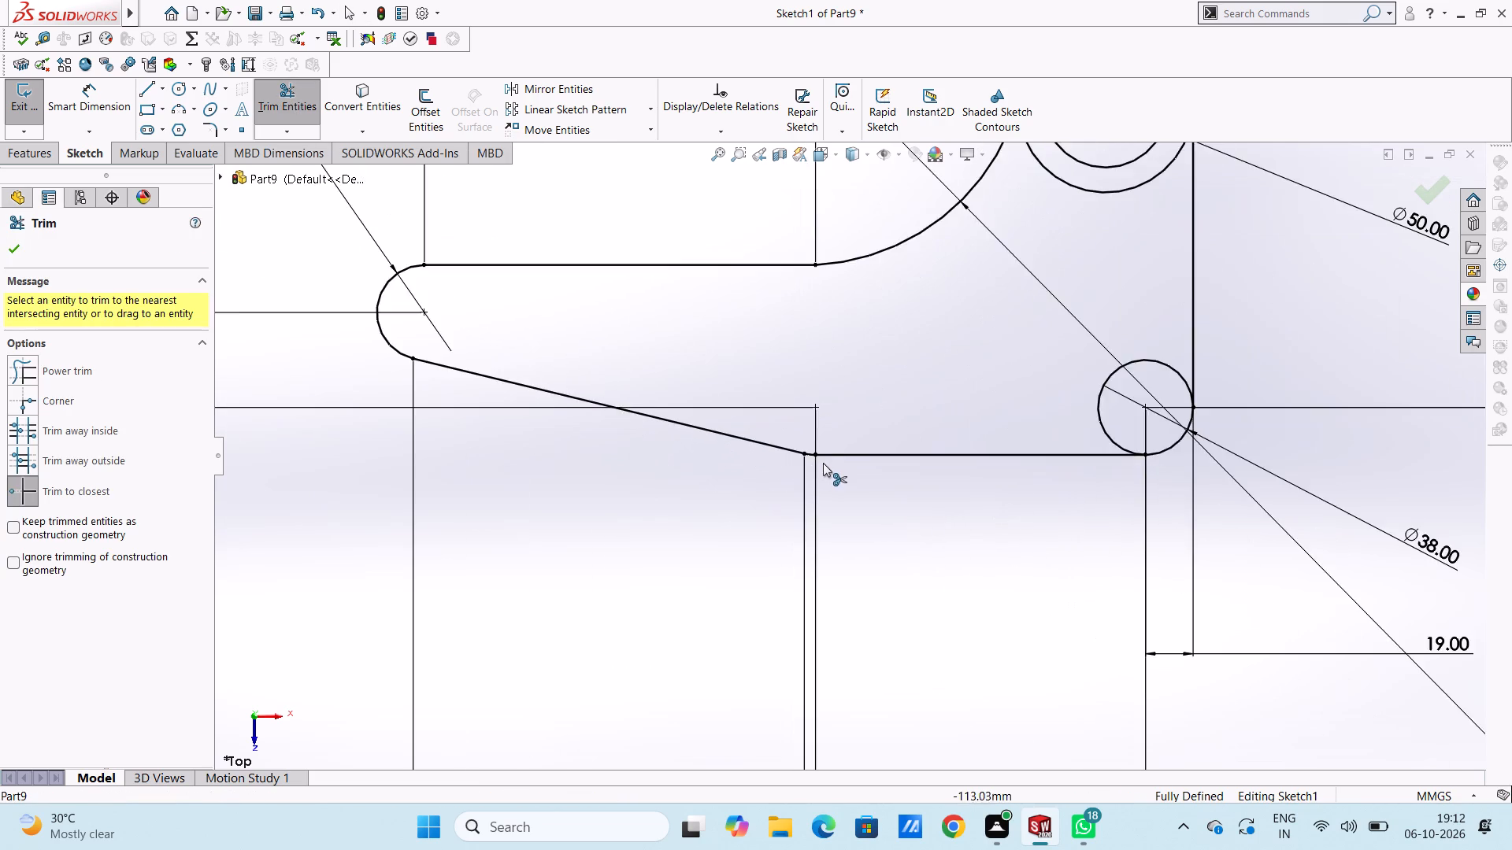
scroll(823, 463, "down", 6)
scroll(1043, 371, "up", 7)
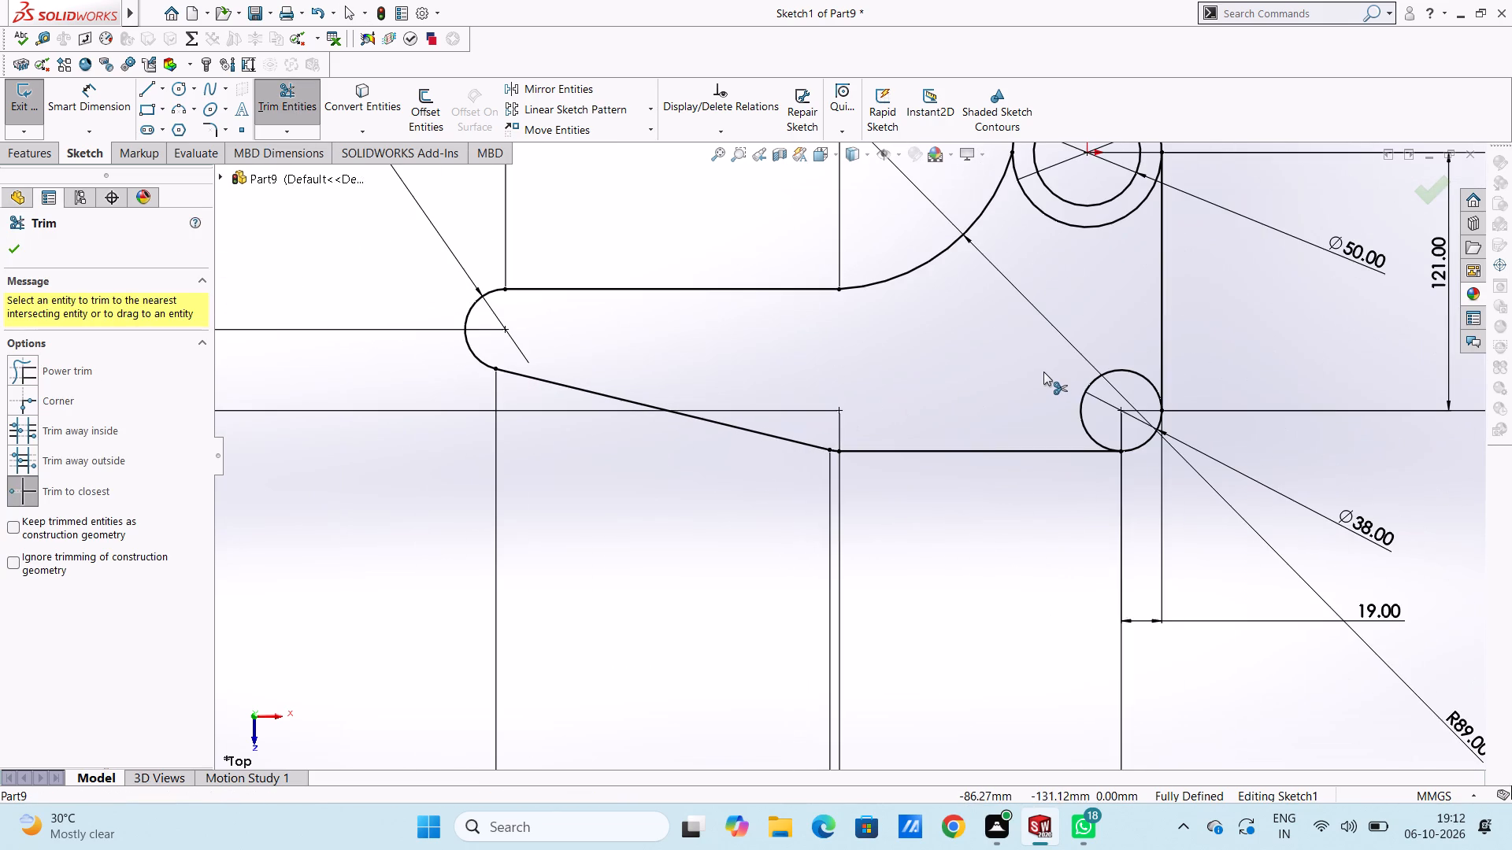
left_click(1082, 395)
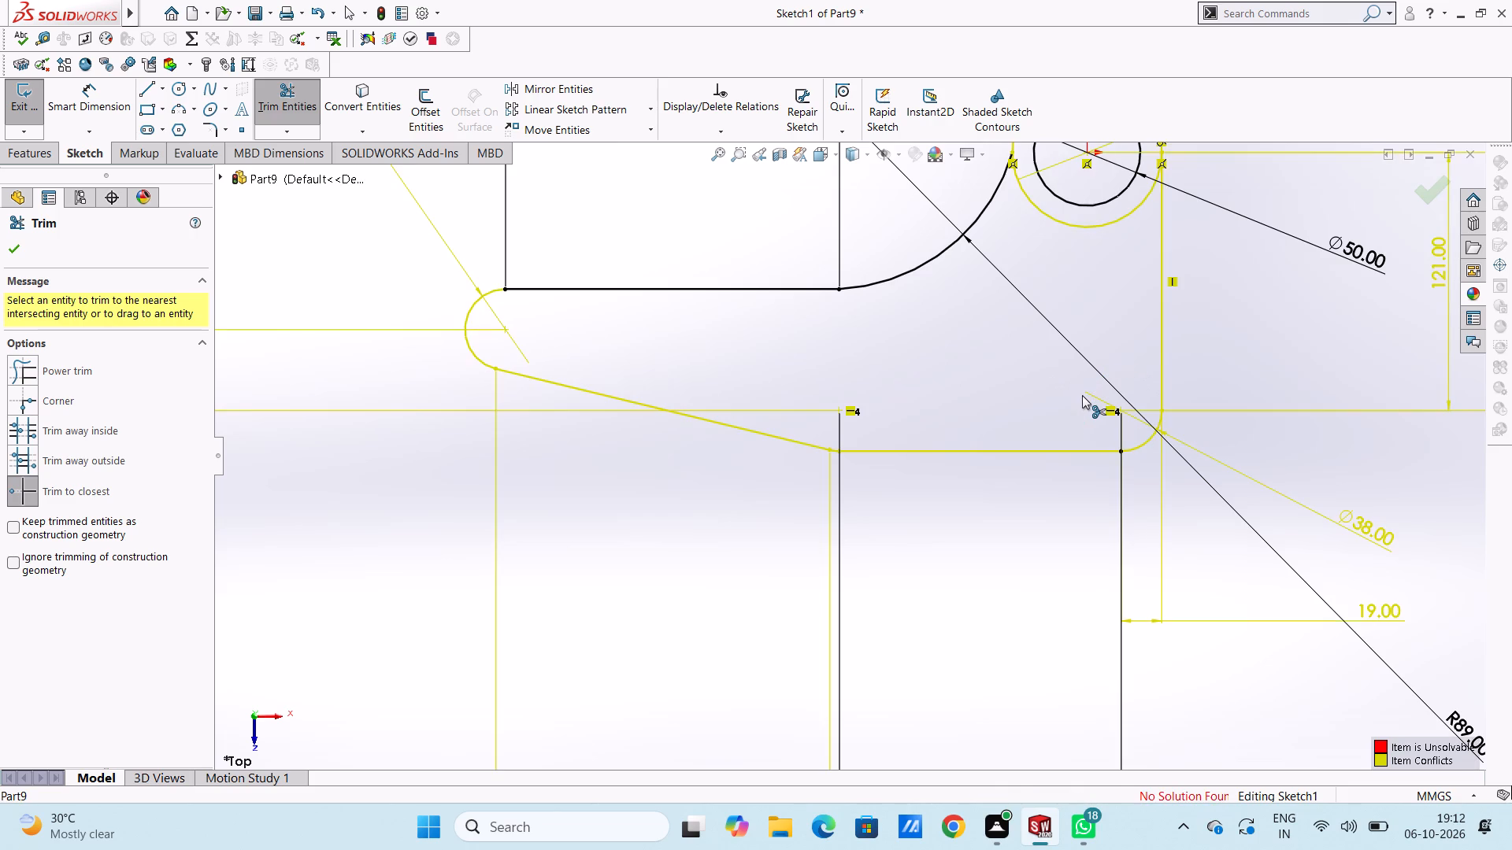
scroll(1082, 375, "up", 3)
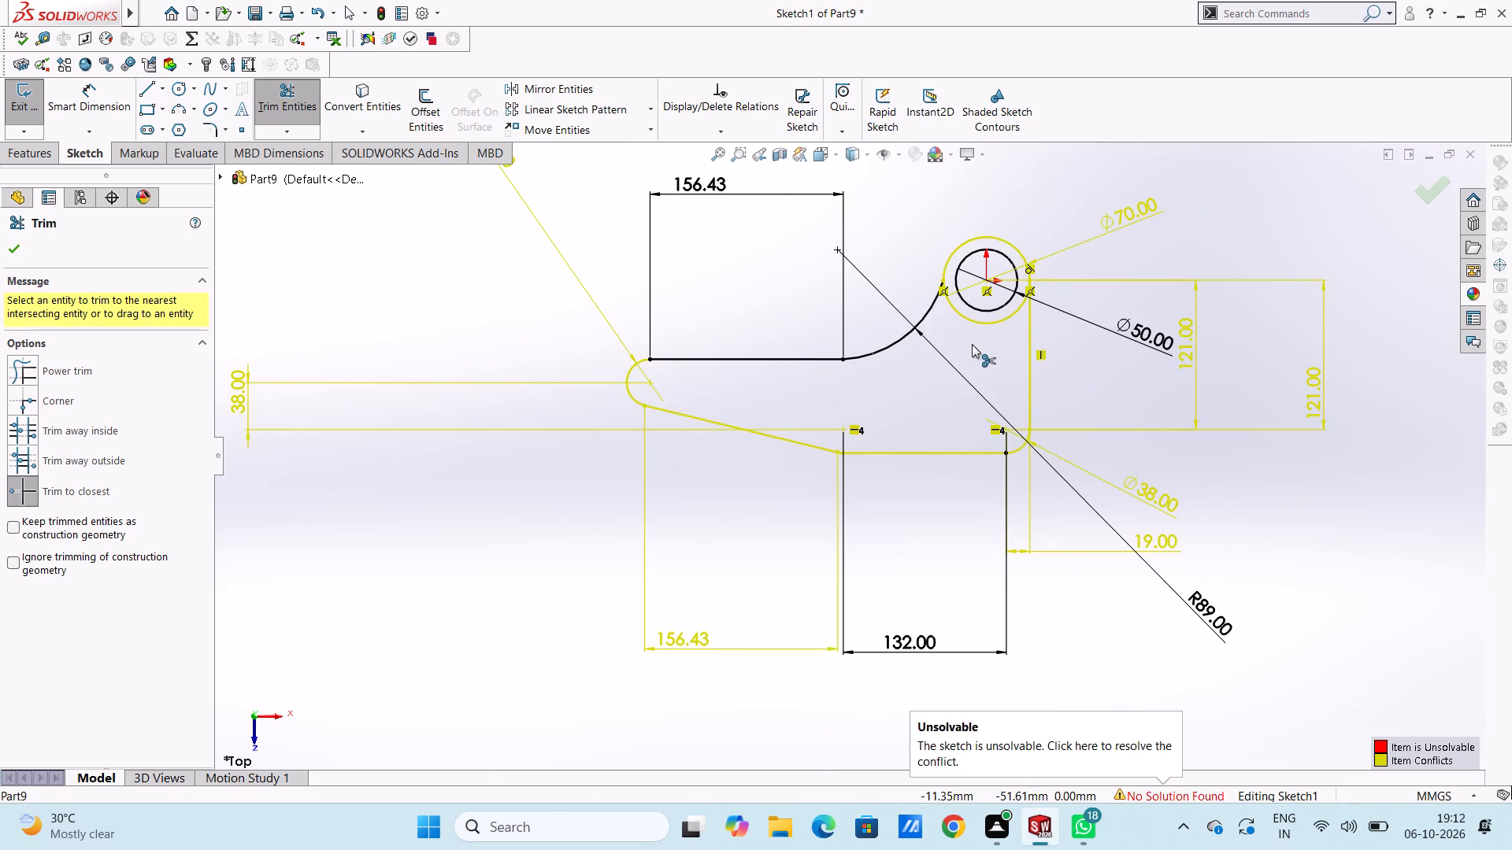
left_click(976, 323)
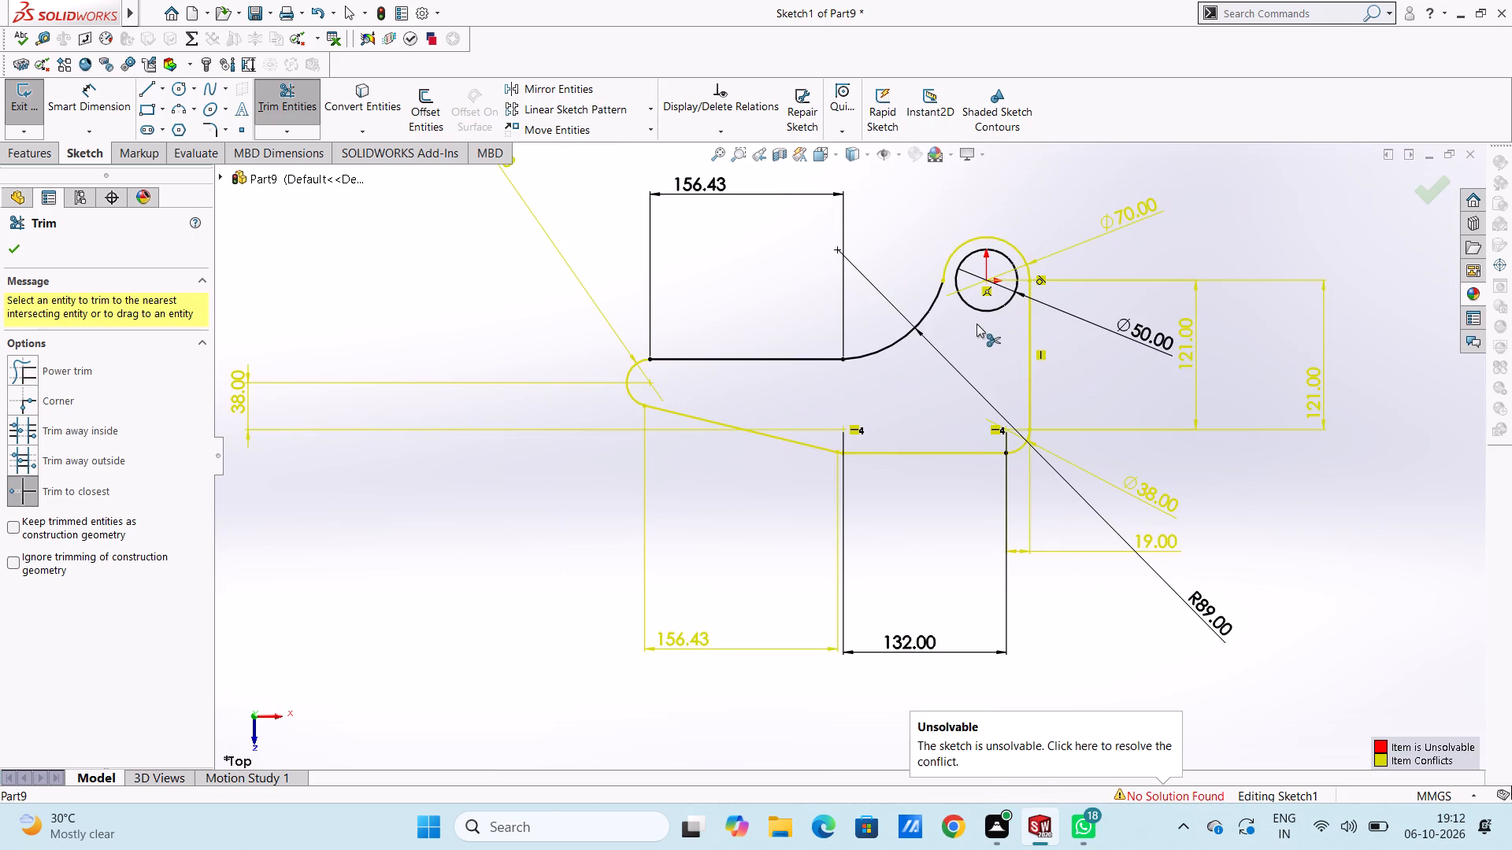
key("Escape")
key("Escape")
key("Escape")
Delete the 70 mm diameter dimension and the 38 mm diameter dimension of the lower-right corner arc.
scroll(961, 293, "down", 4)
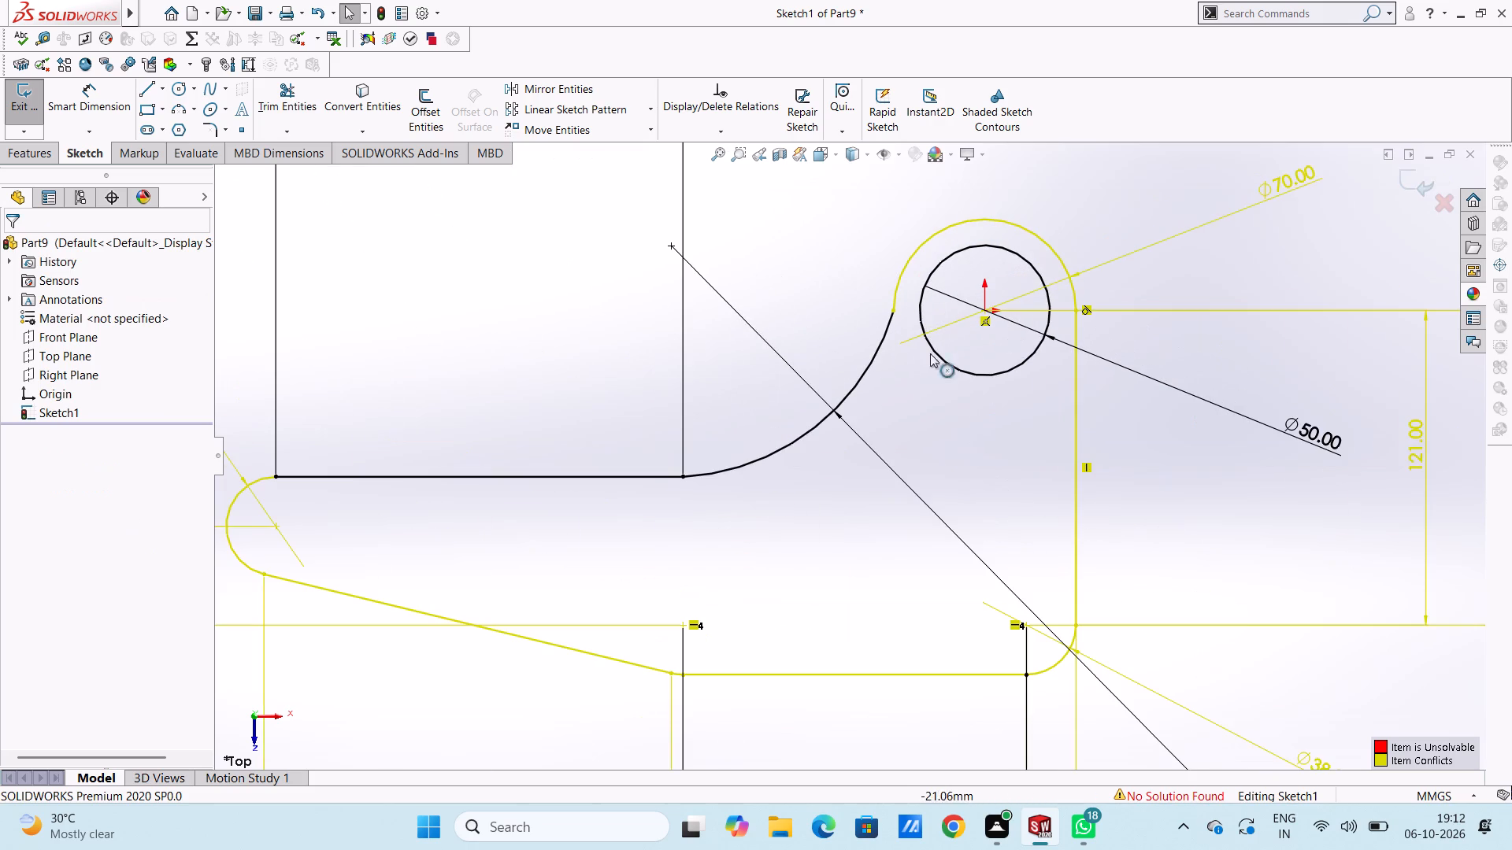
left_click(1253, 200)
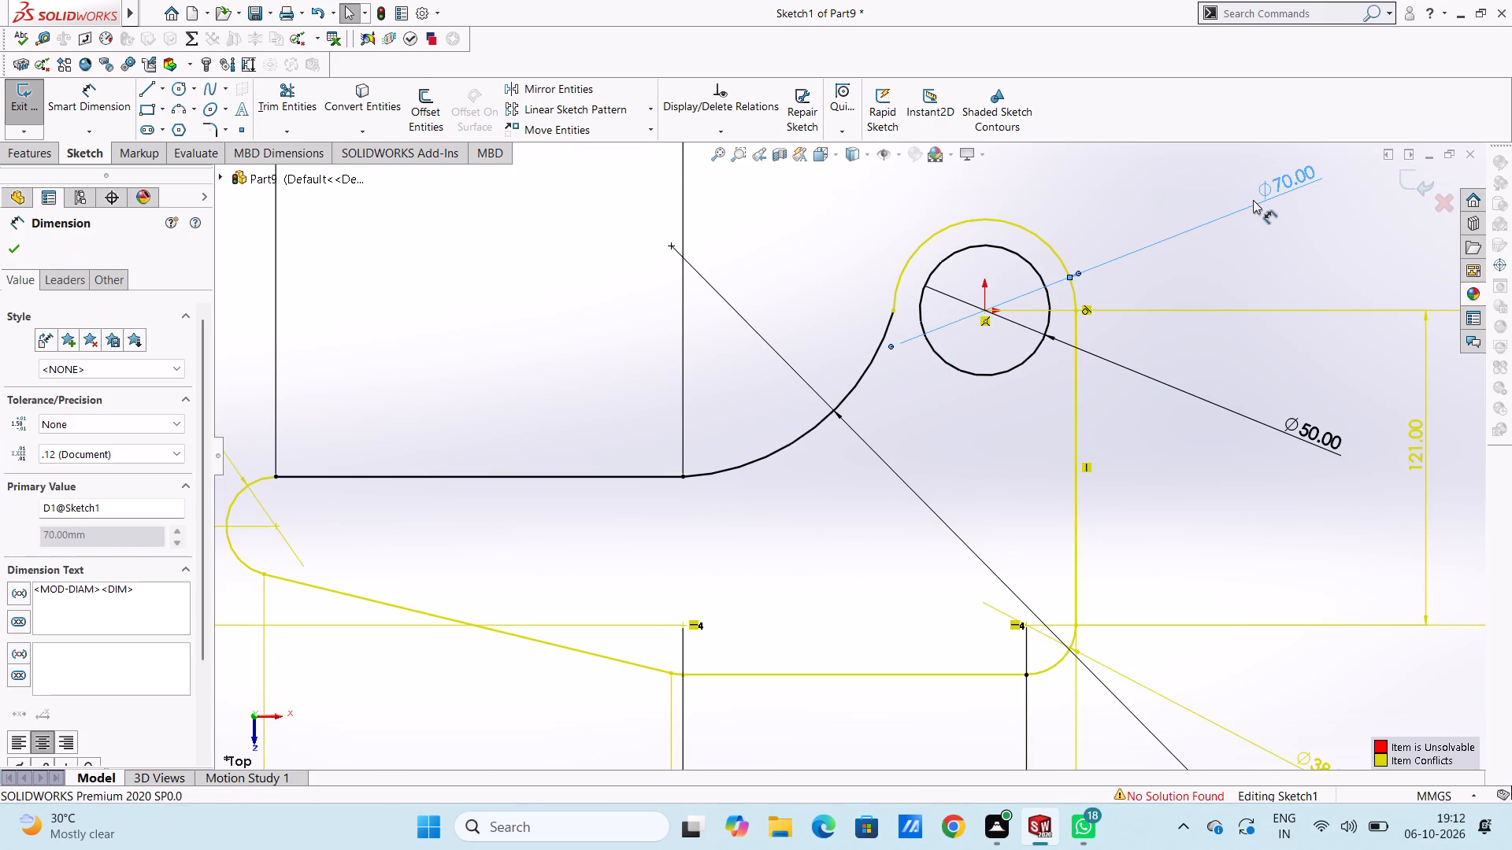
key("Delete")
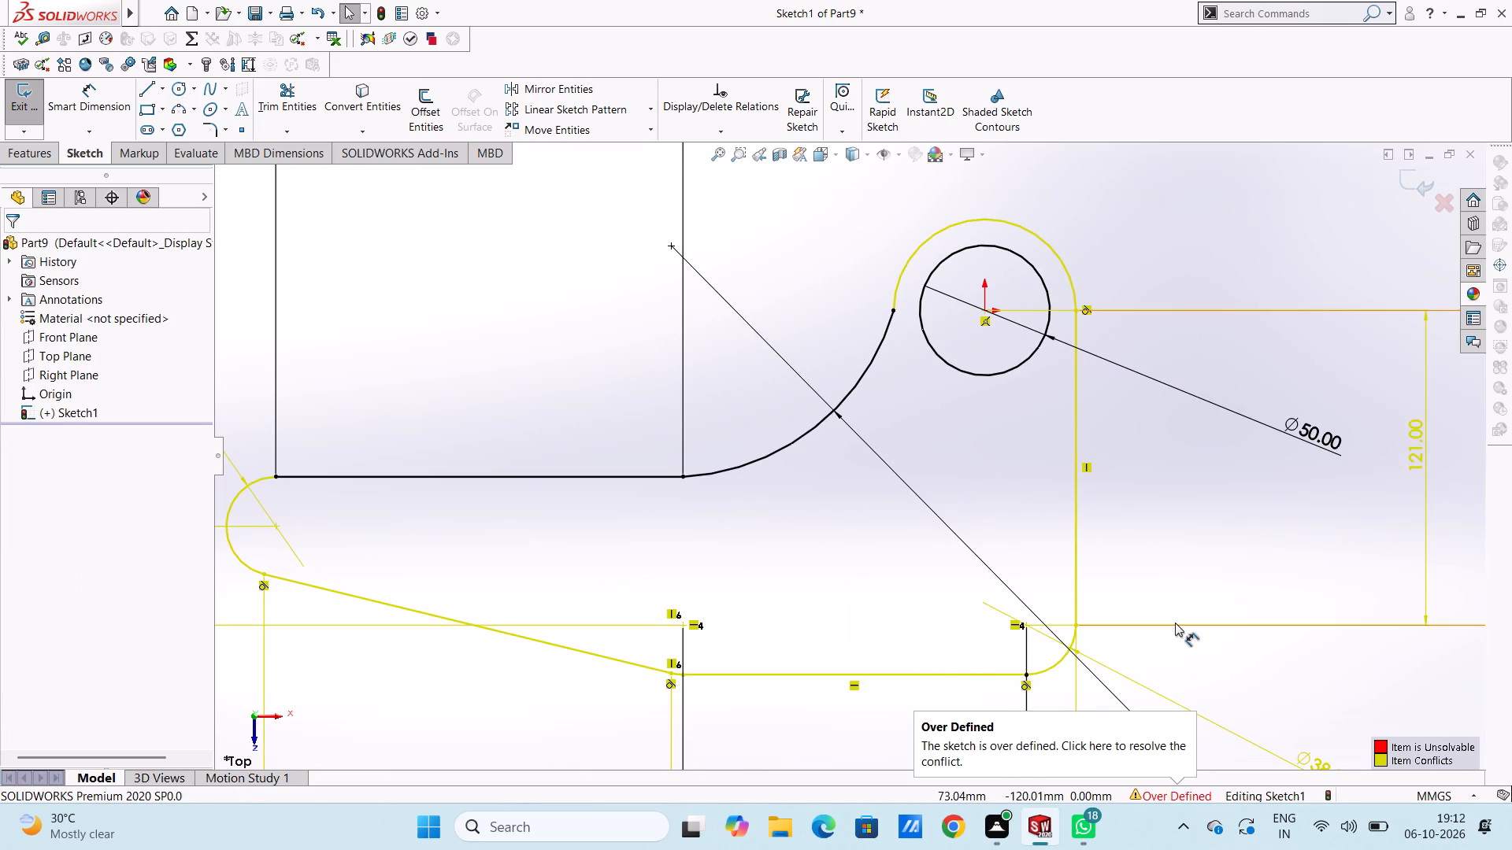
scroll(1175, 623, "up", 5)
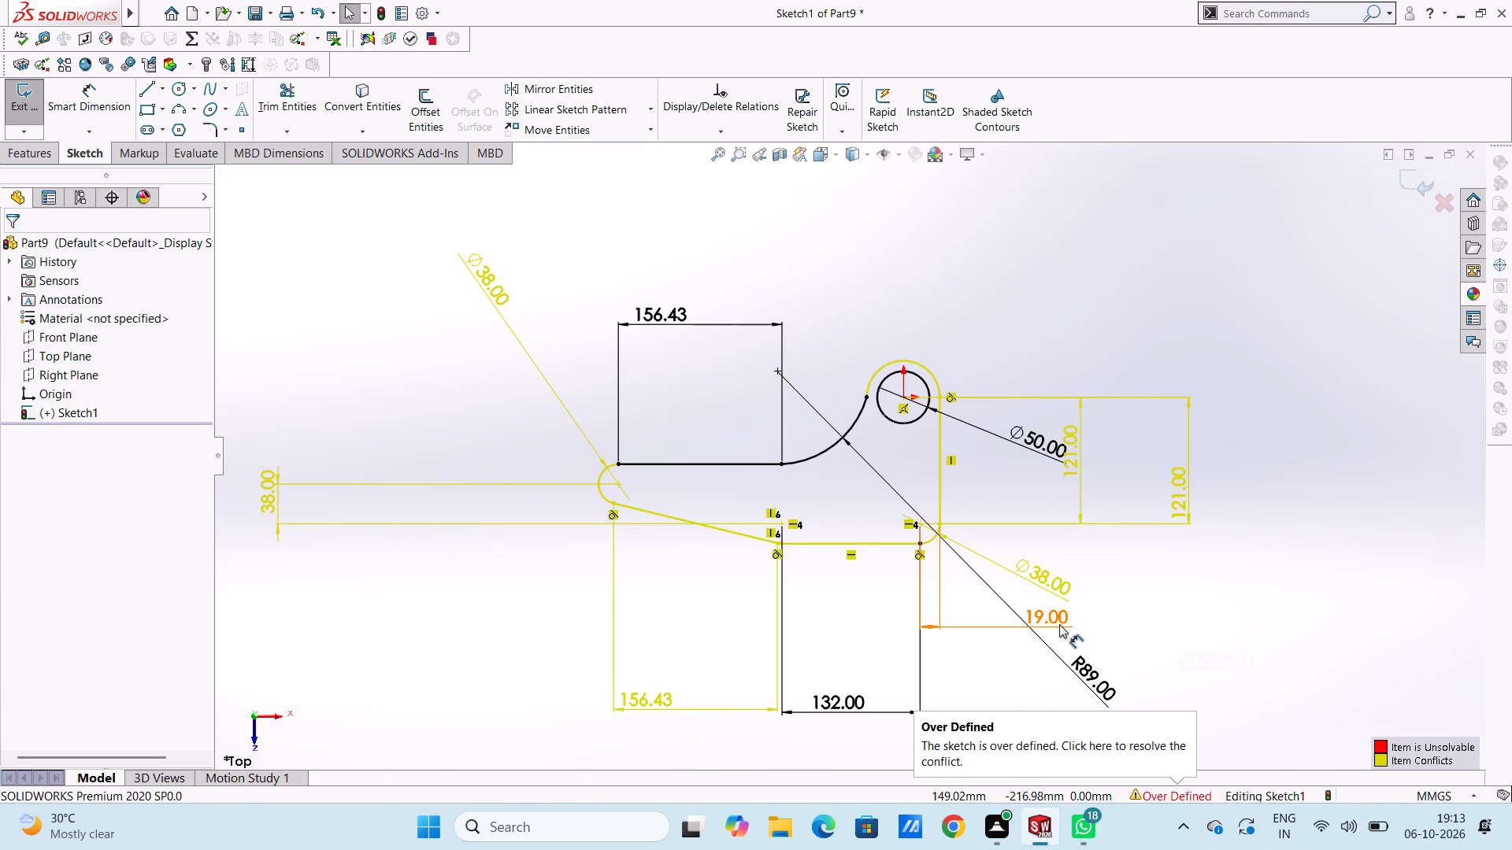
left_click(1051, 583)
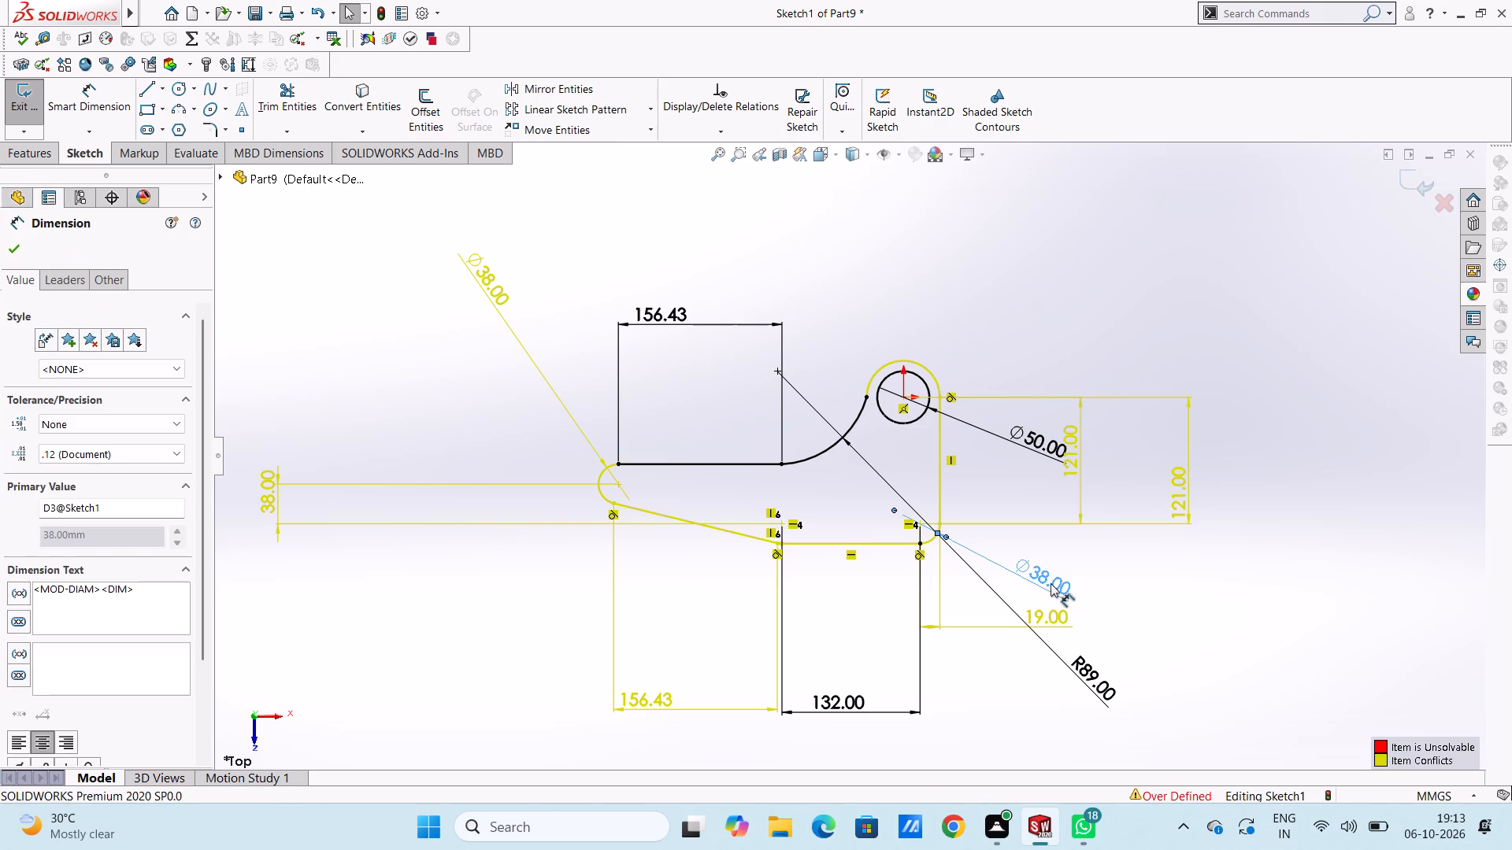
key("Delete")
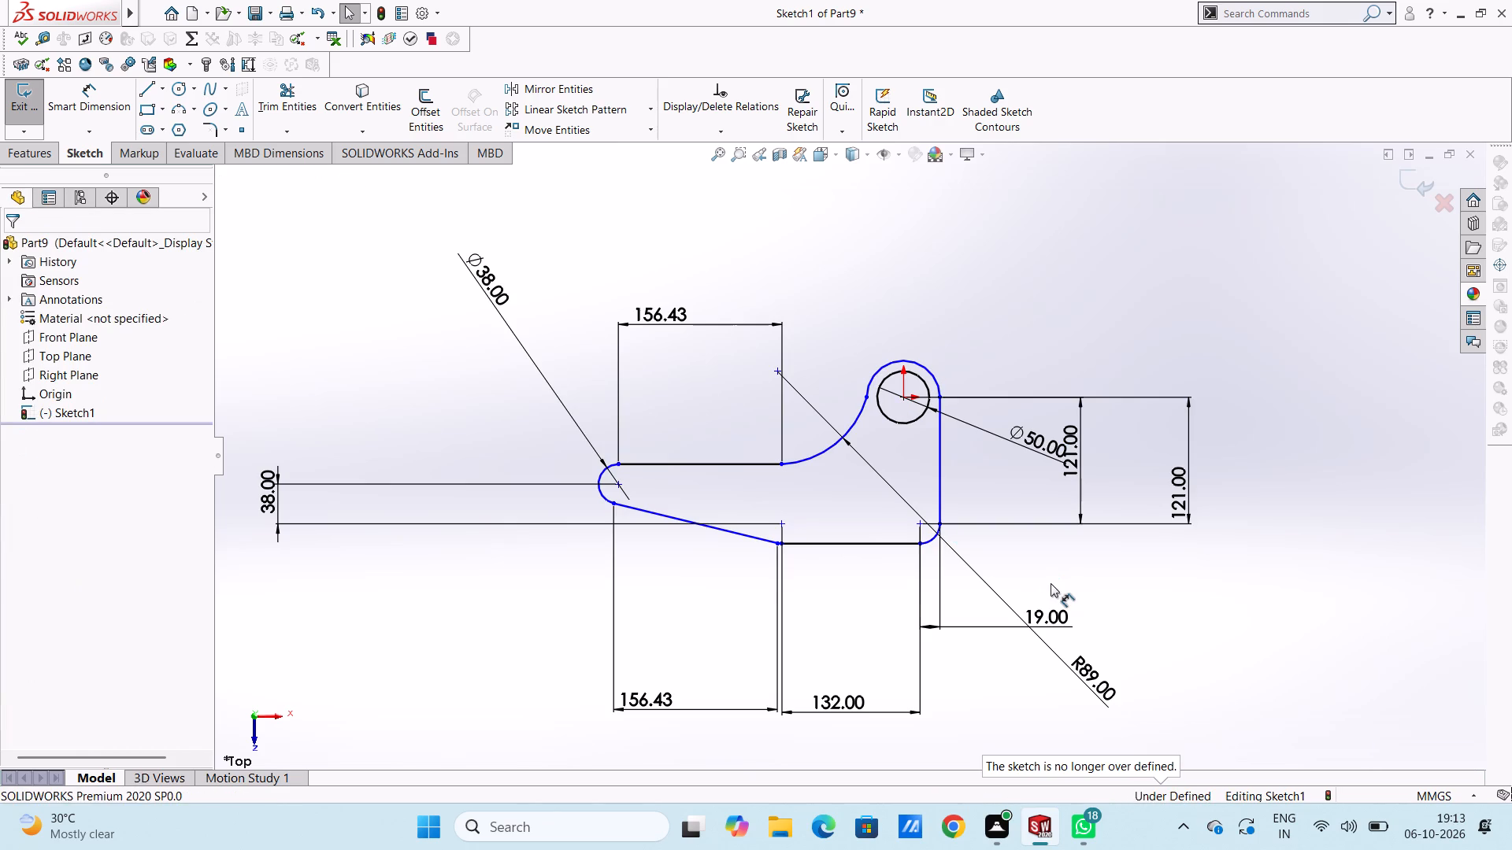
key("Escape")
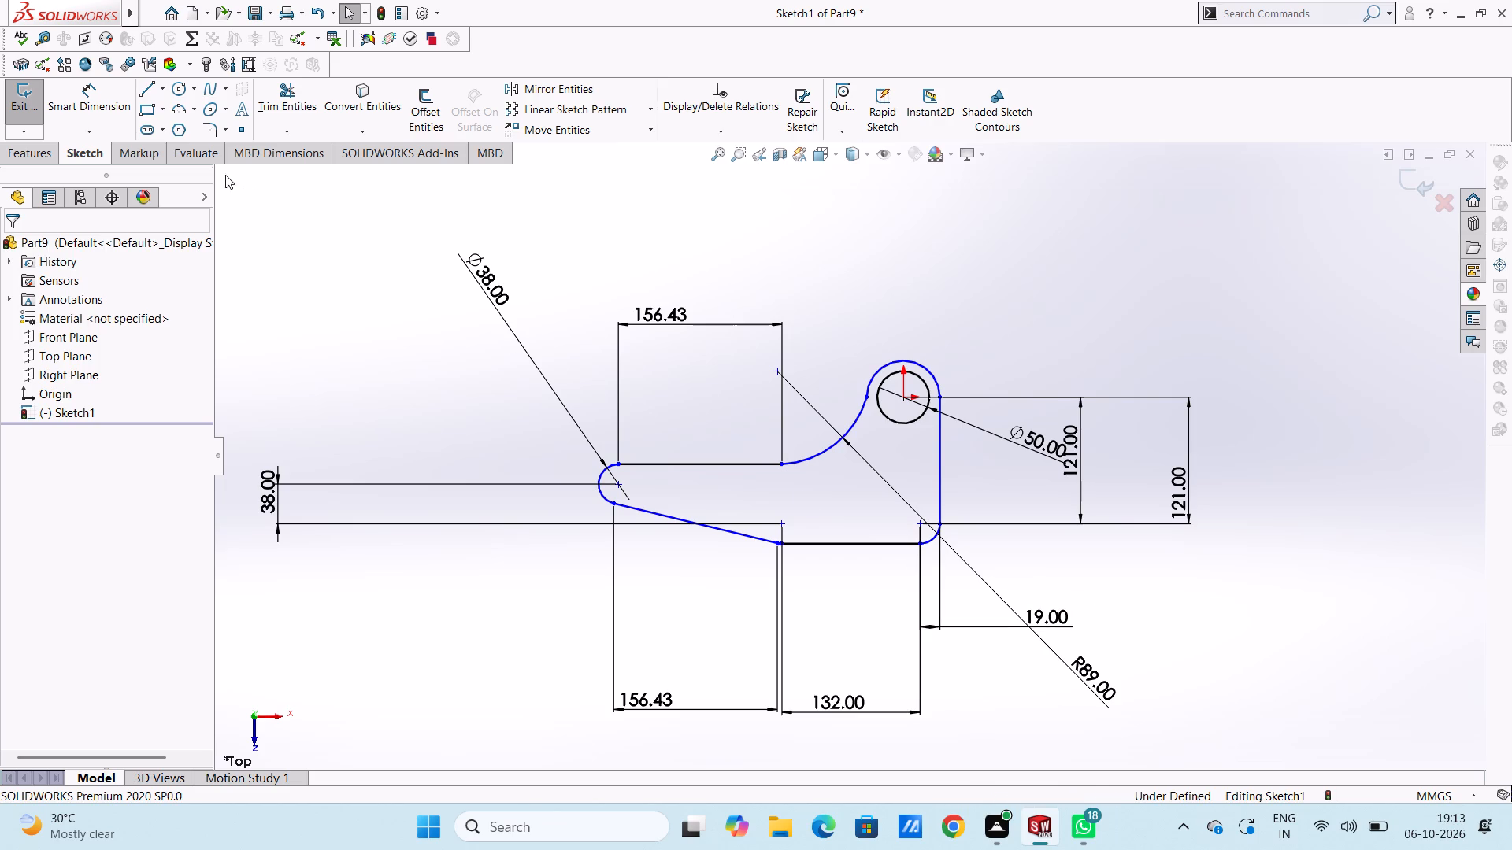
Dimension the horizontal distance from the origin to the vertical line, keeping it as drawn.
left_click(109, 109)
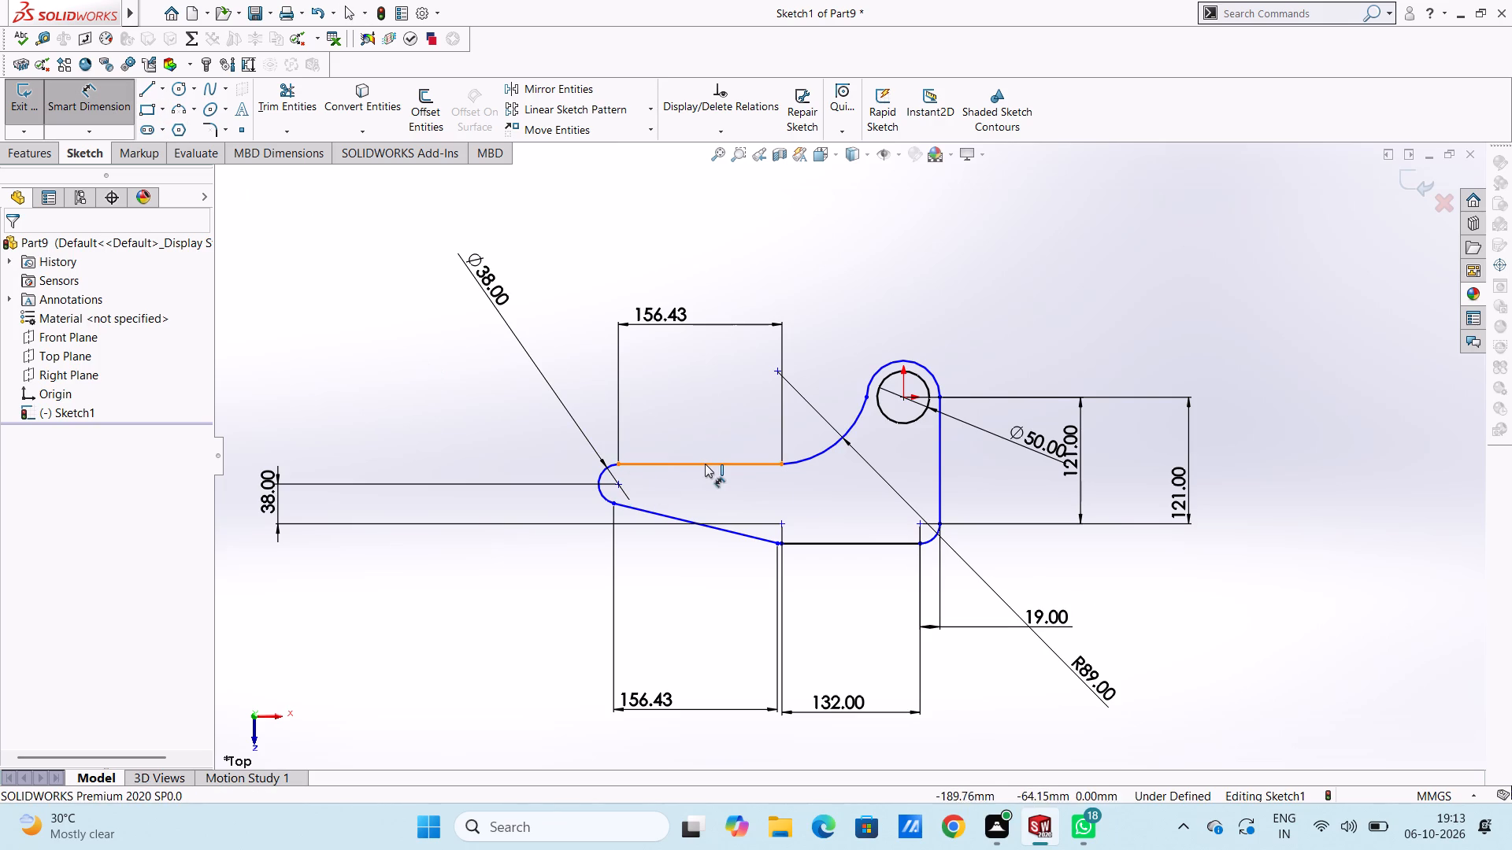
left_click(905, 400)
left_click(938, 445)
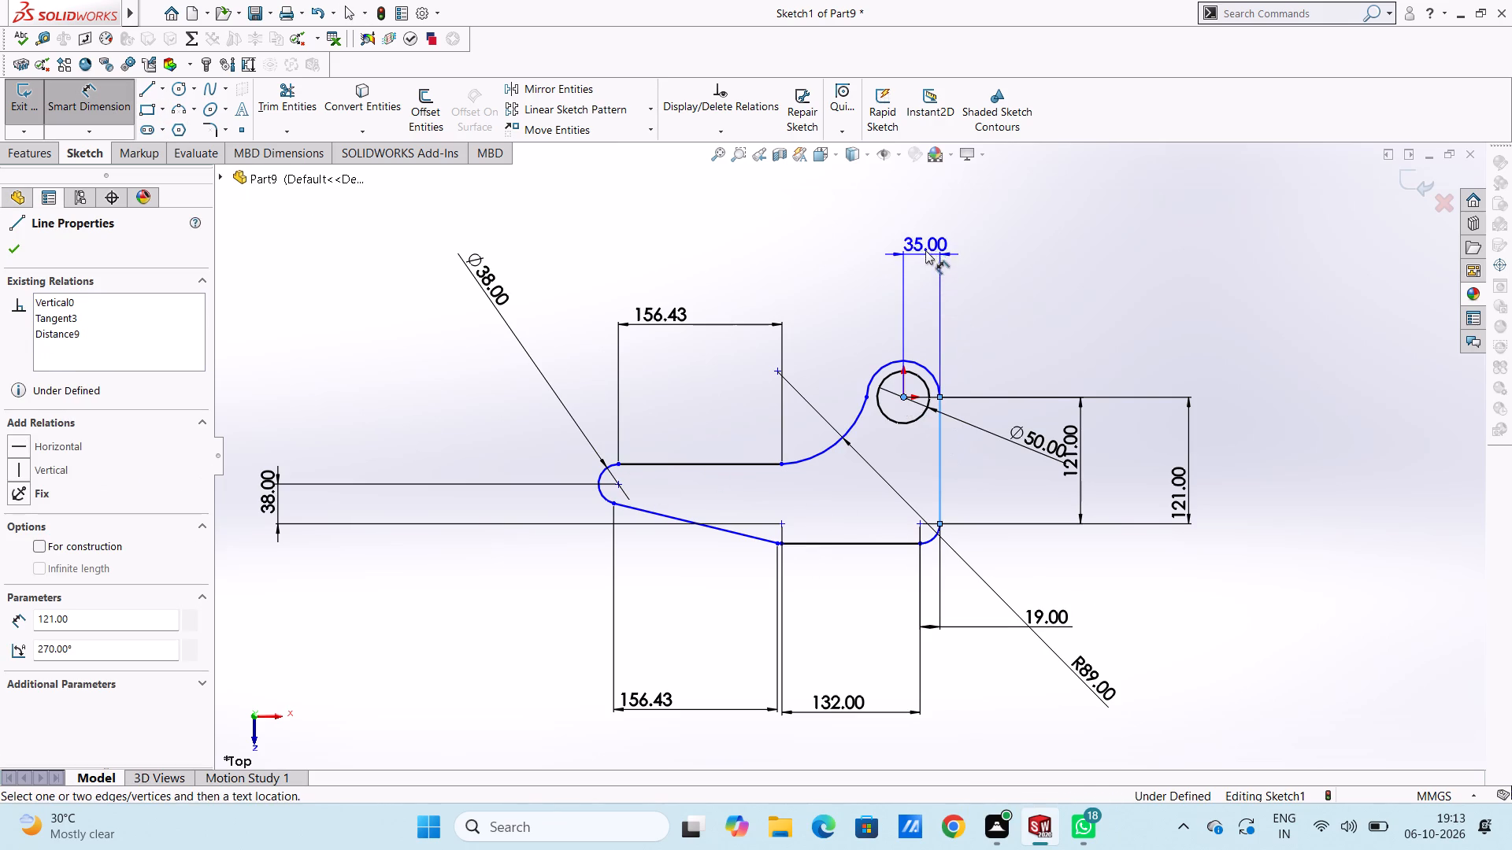
left_click(932, 219)
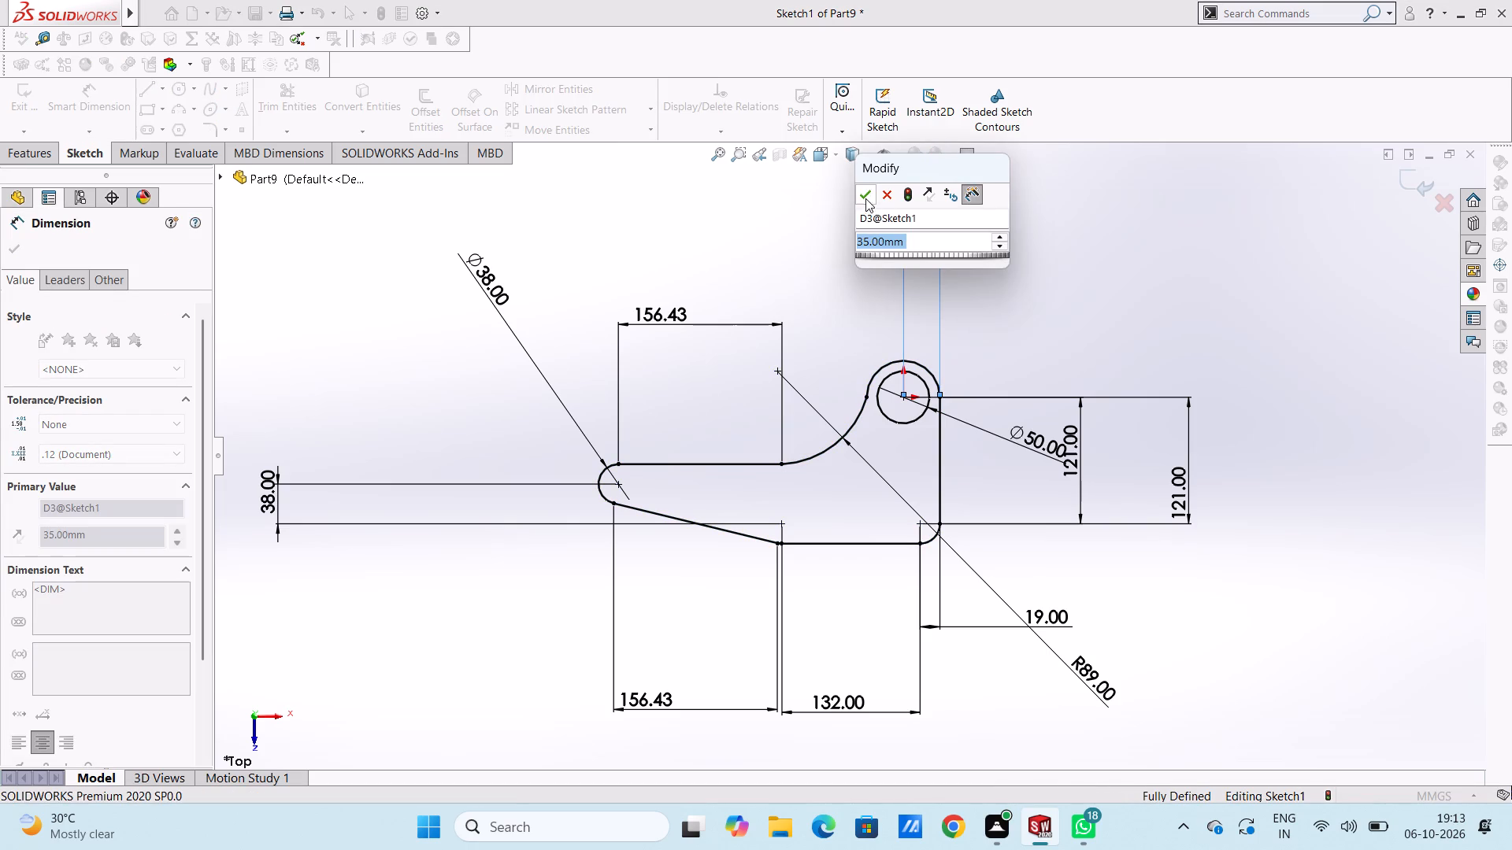
left_click(864, 196)
left_click(828, 273)
Extrude the closed profile as a blind boss 19 mm deep from the sketch plane.
middle_click_drag(843, 483, 836, 477)
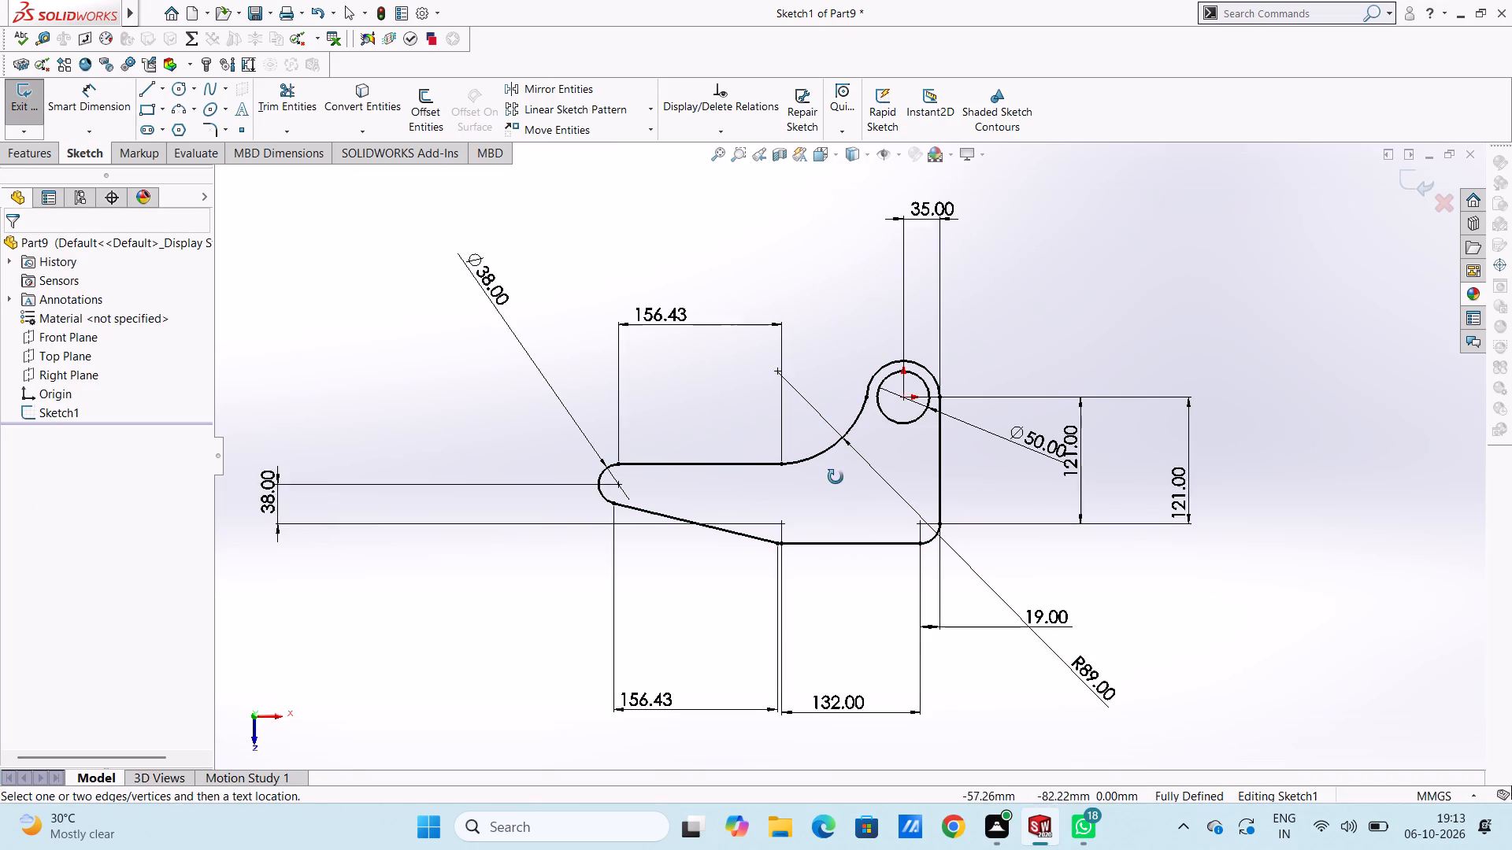
middle_click_drag(836, 477, 821, 421)
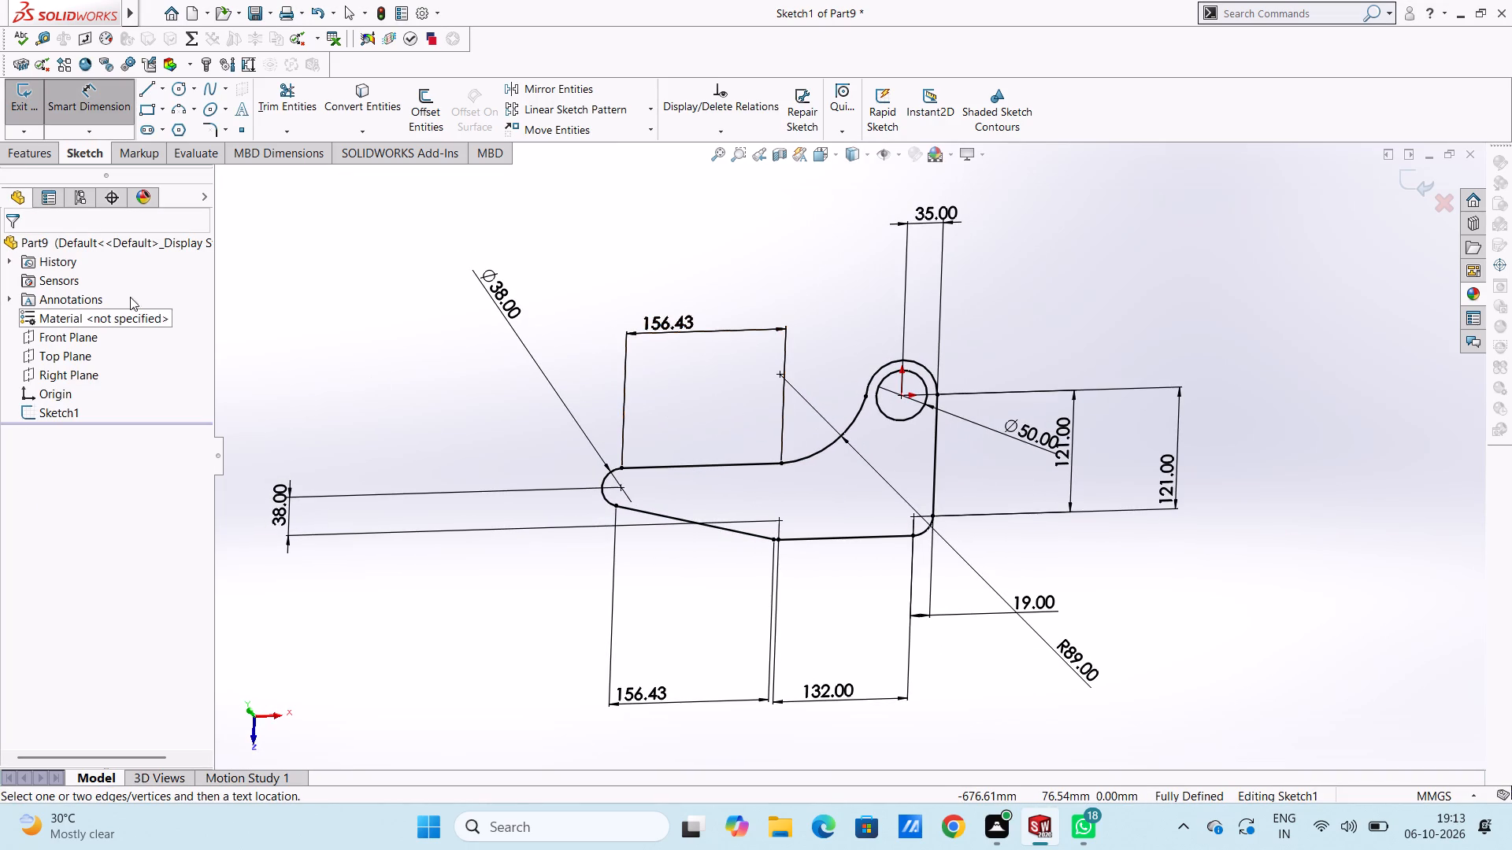
left_click(46, 164)
left_click(45, 160)
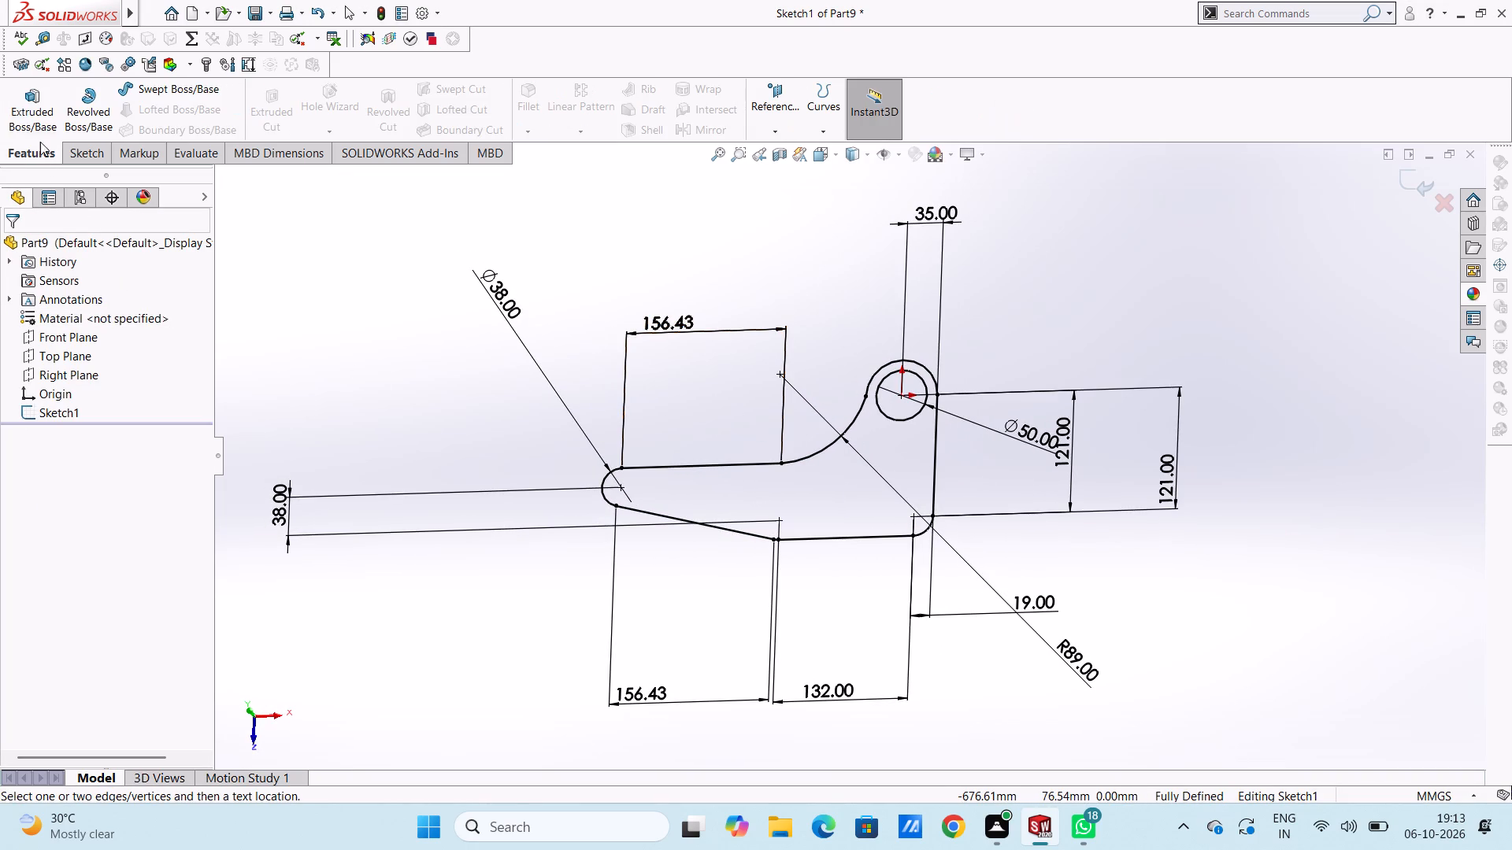
left_click(31, 110)
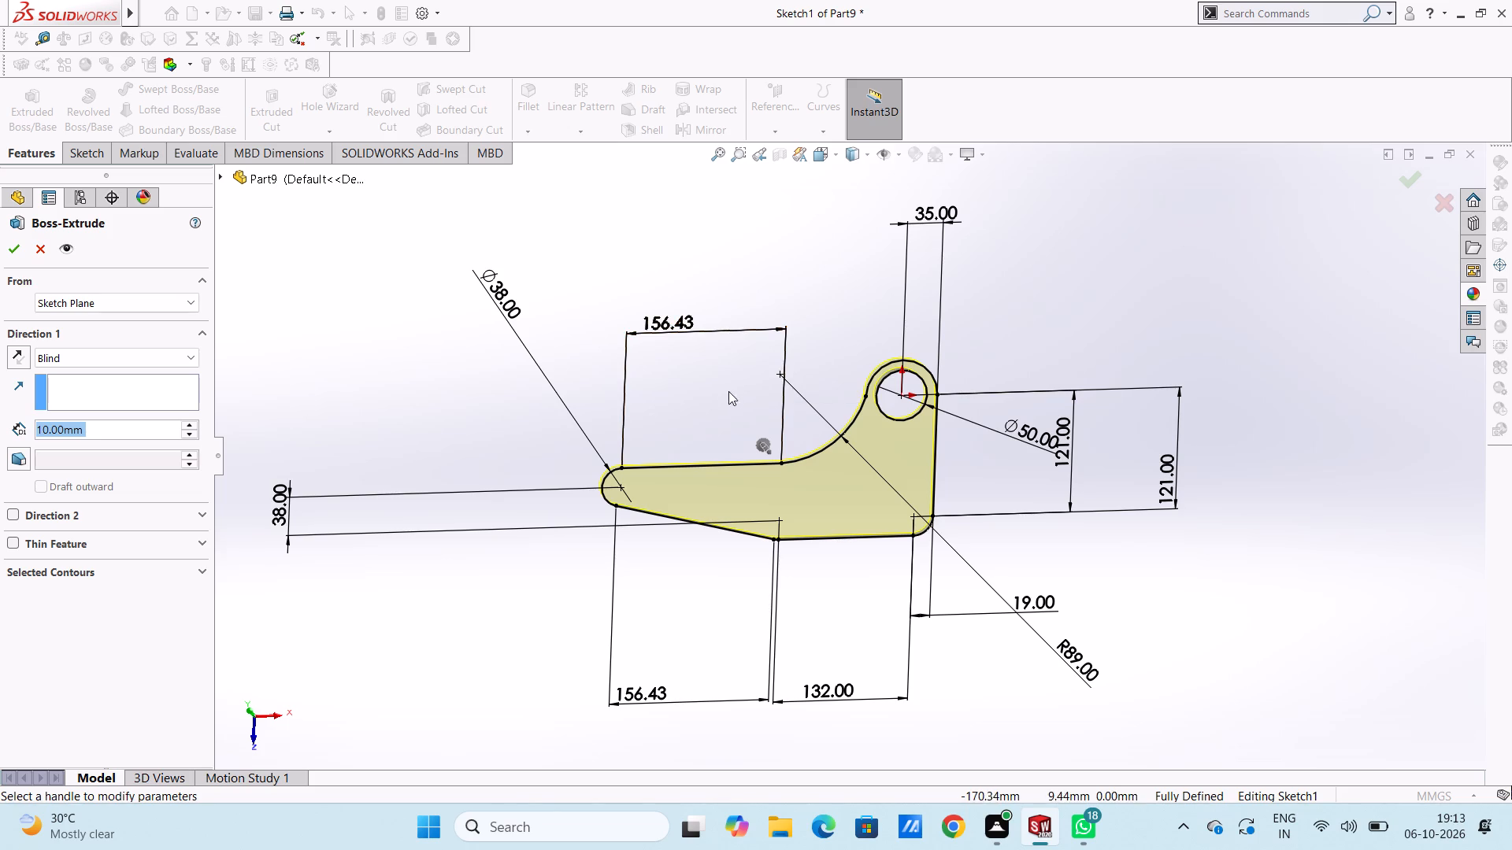
type("19")
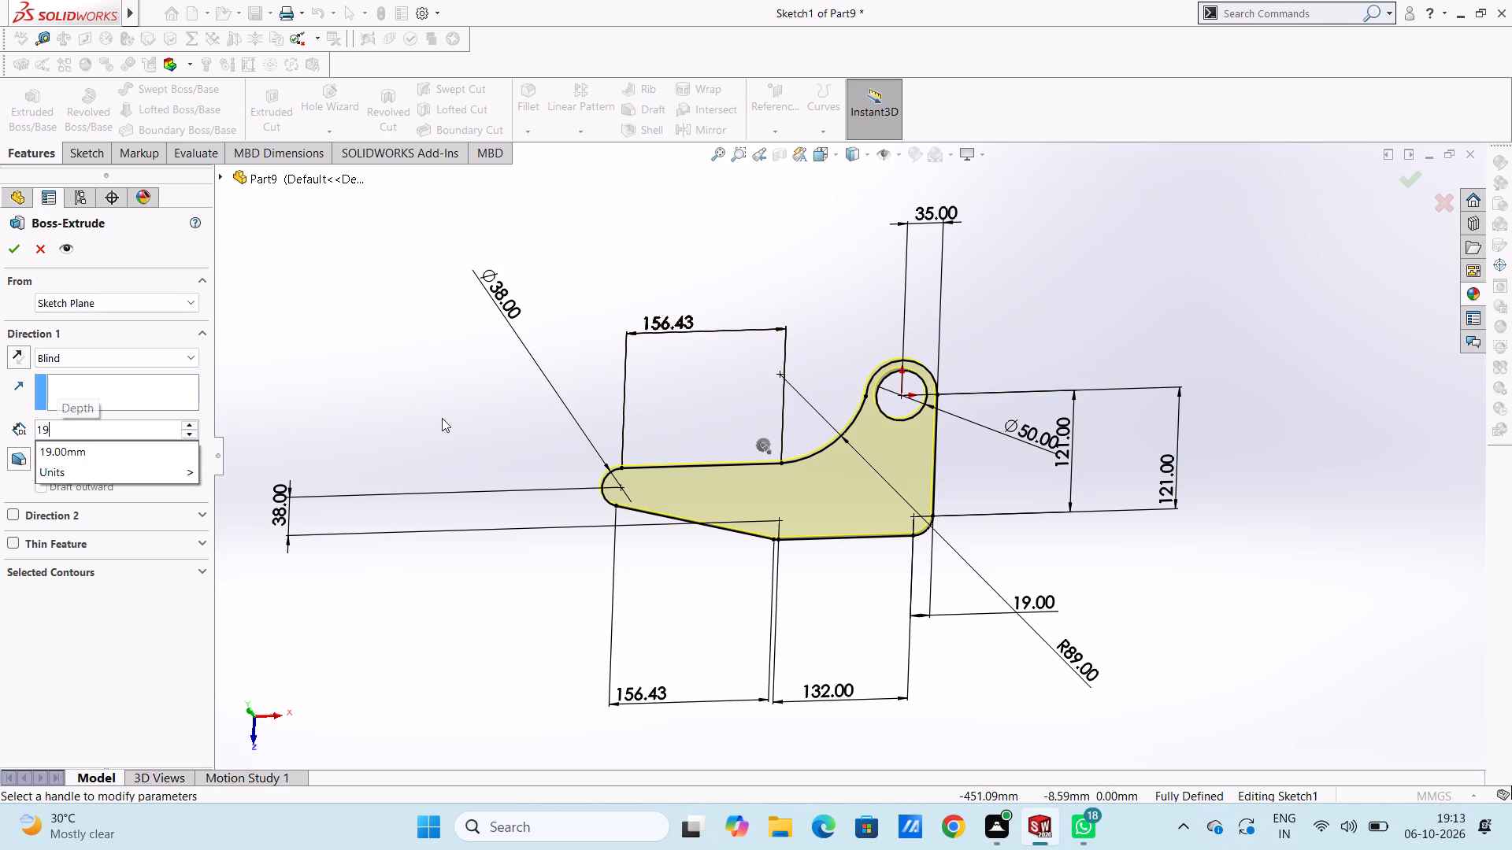
key("Return")
middle_click_drag(476, 487, 452, 381)
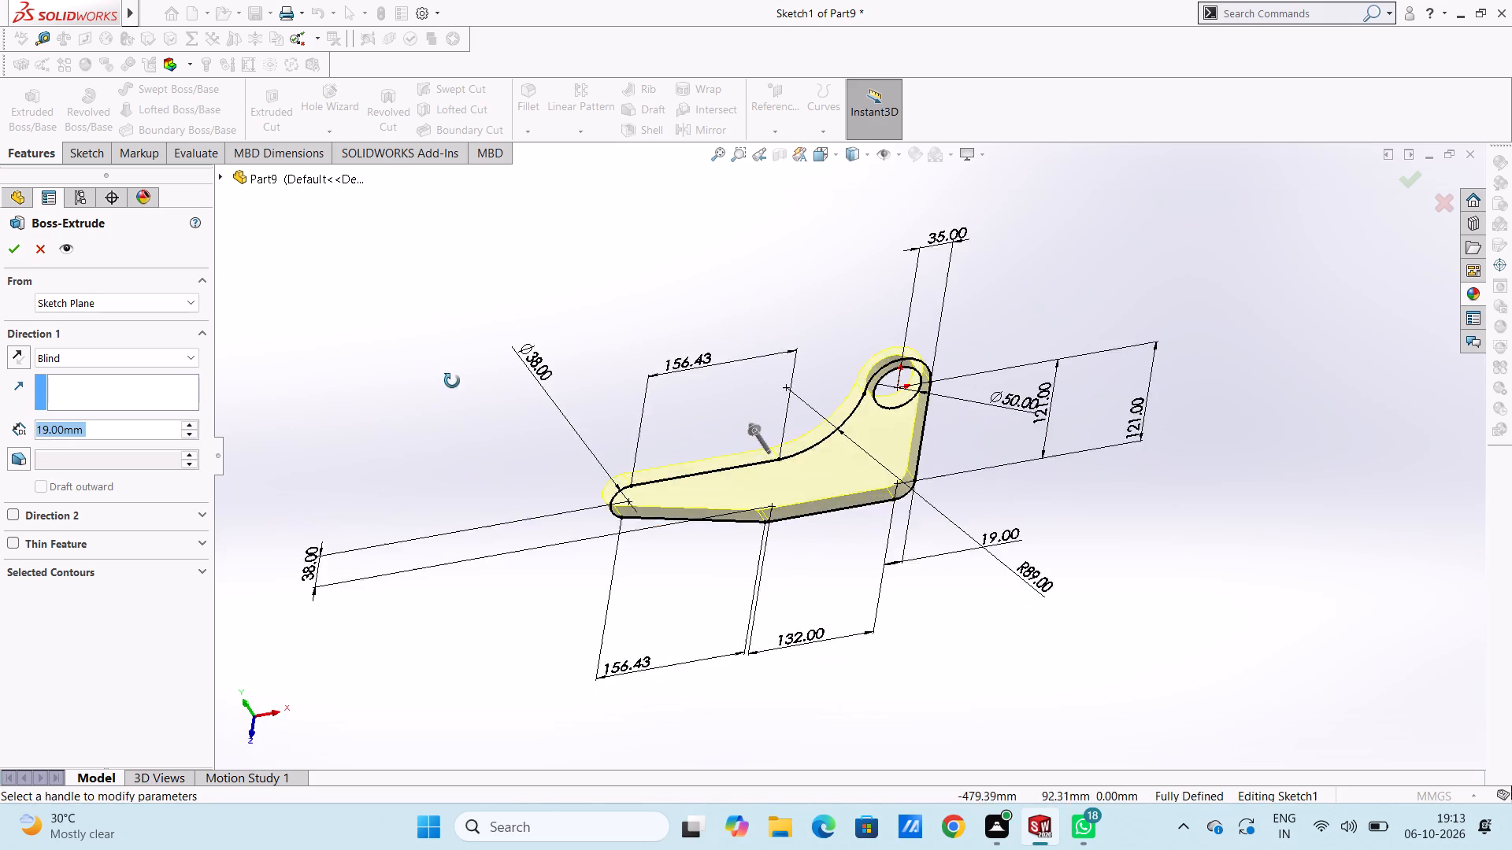
middle_click_drag(452, 381, 334, 430)
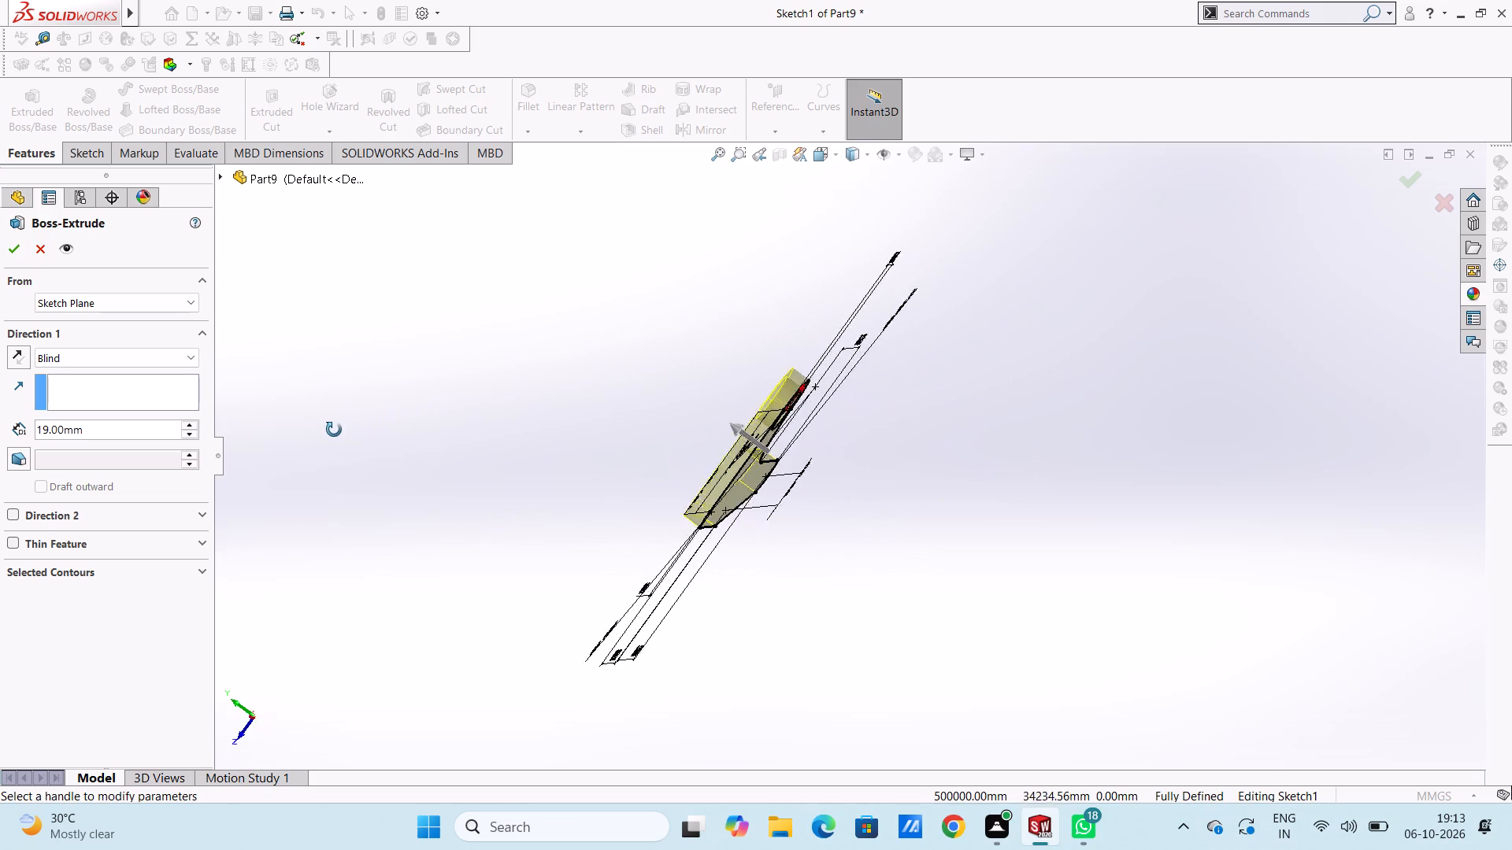
middle_click_drag(334, 430, 440, 486)
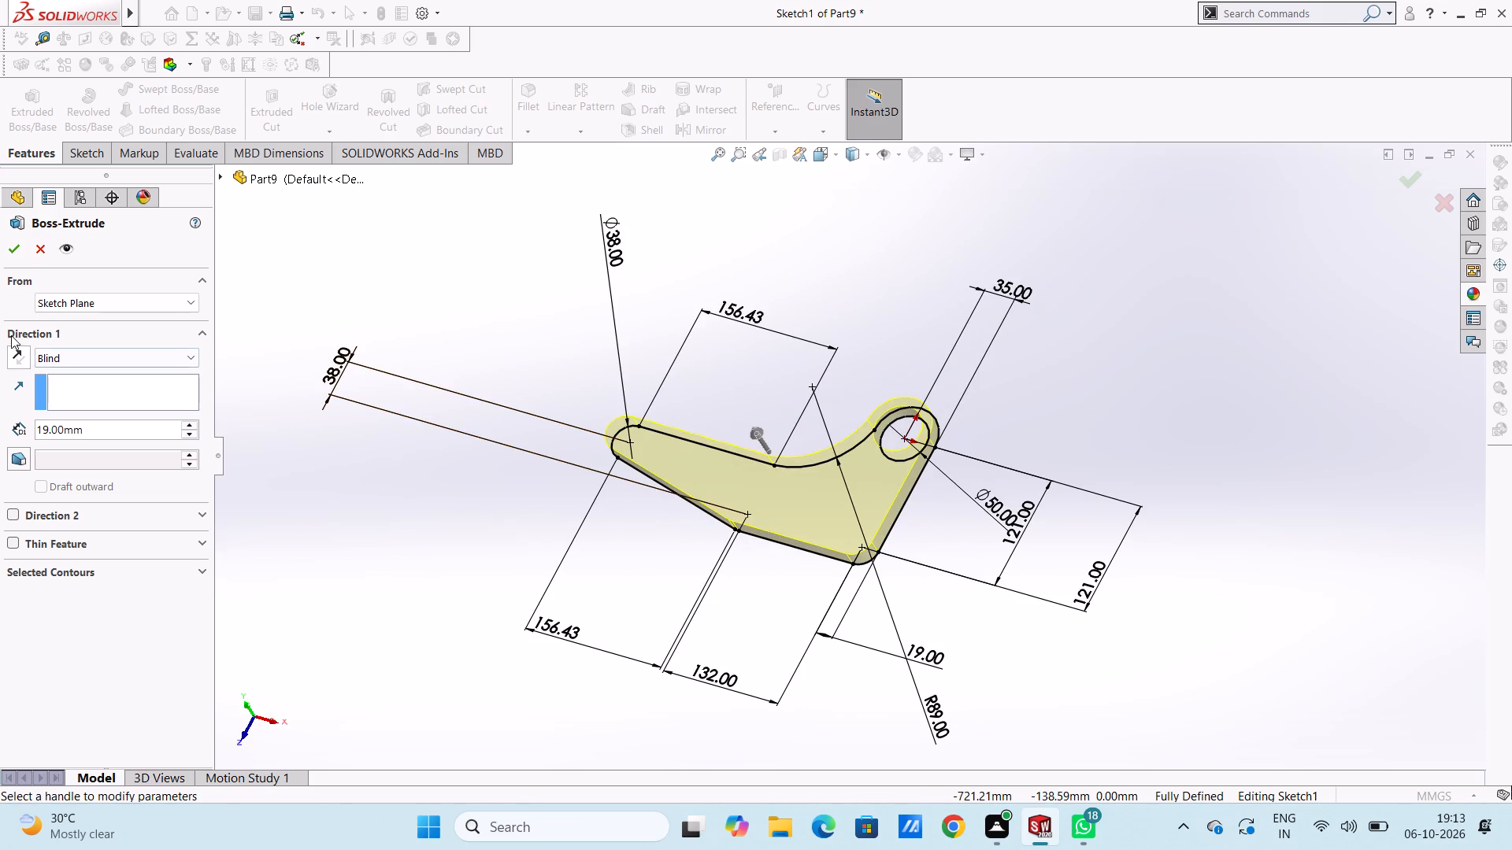
left_click(11, 248)
left_click(403, 295)
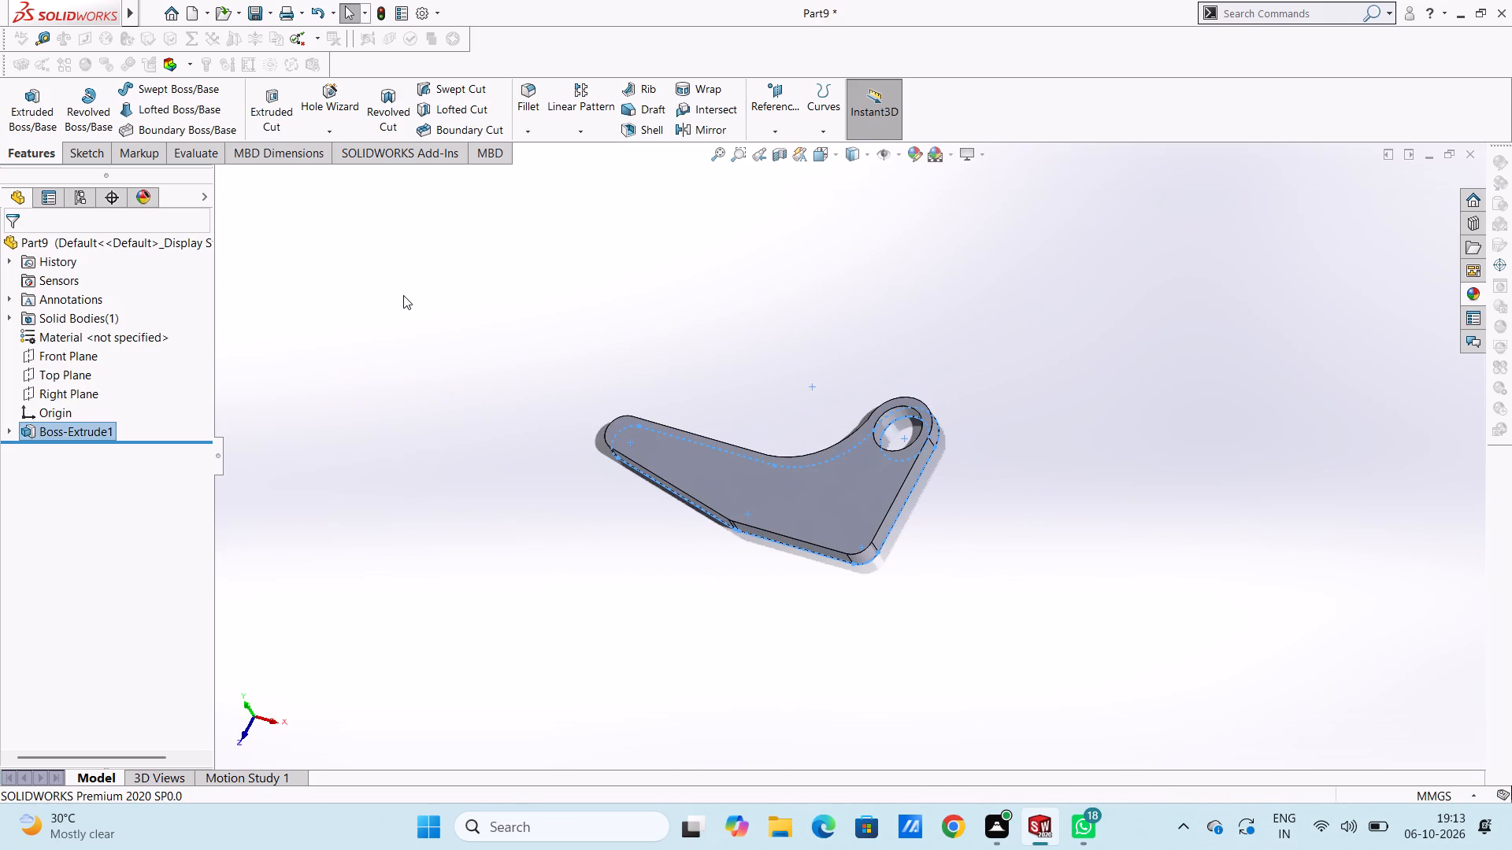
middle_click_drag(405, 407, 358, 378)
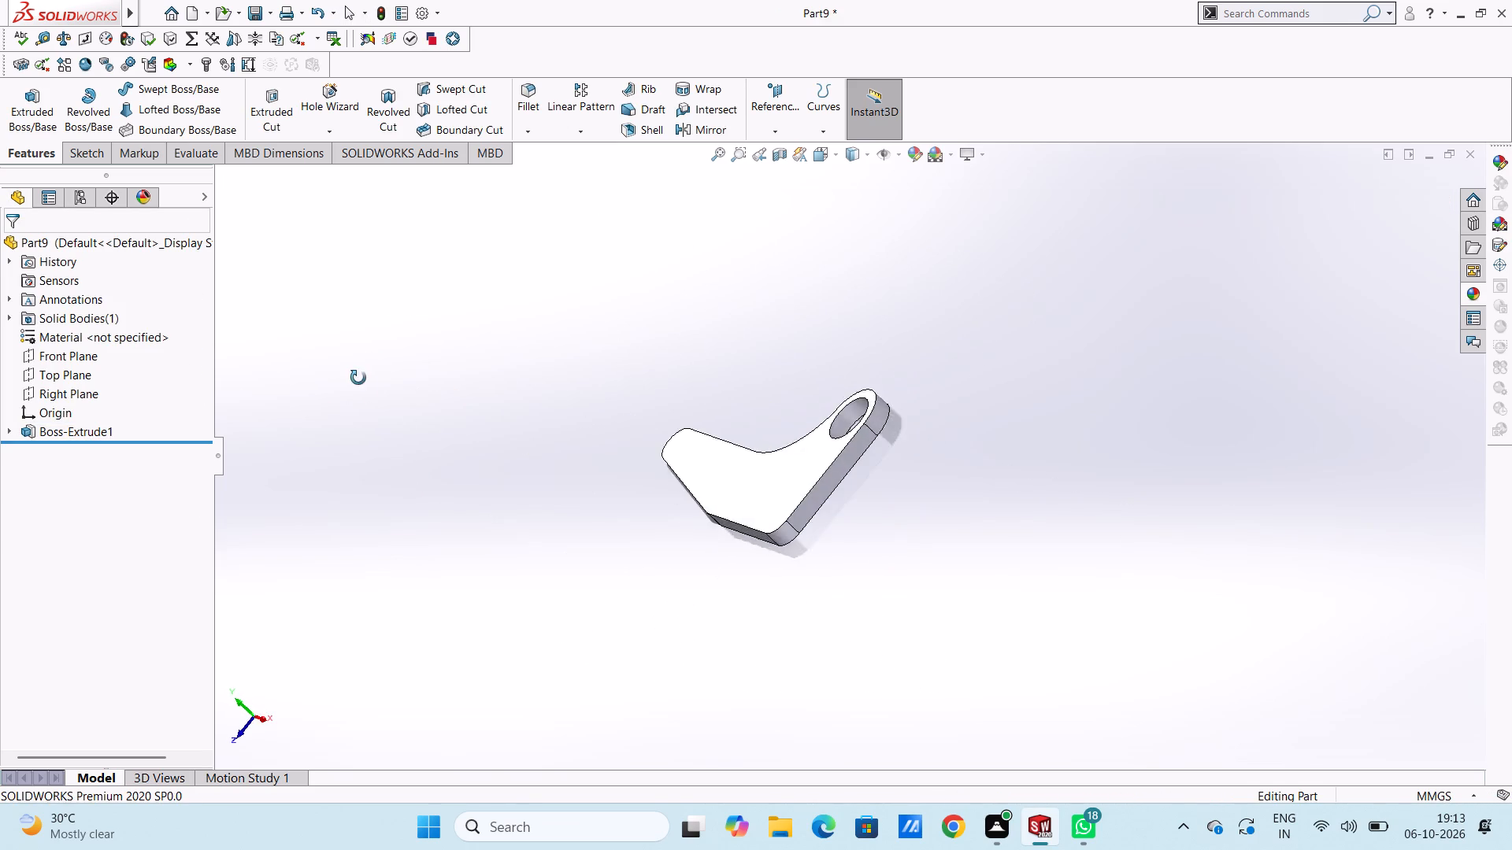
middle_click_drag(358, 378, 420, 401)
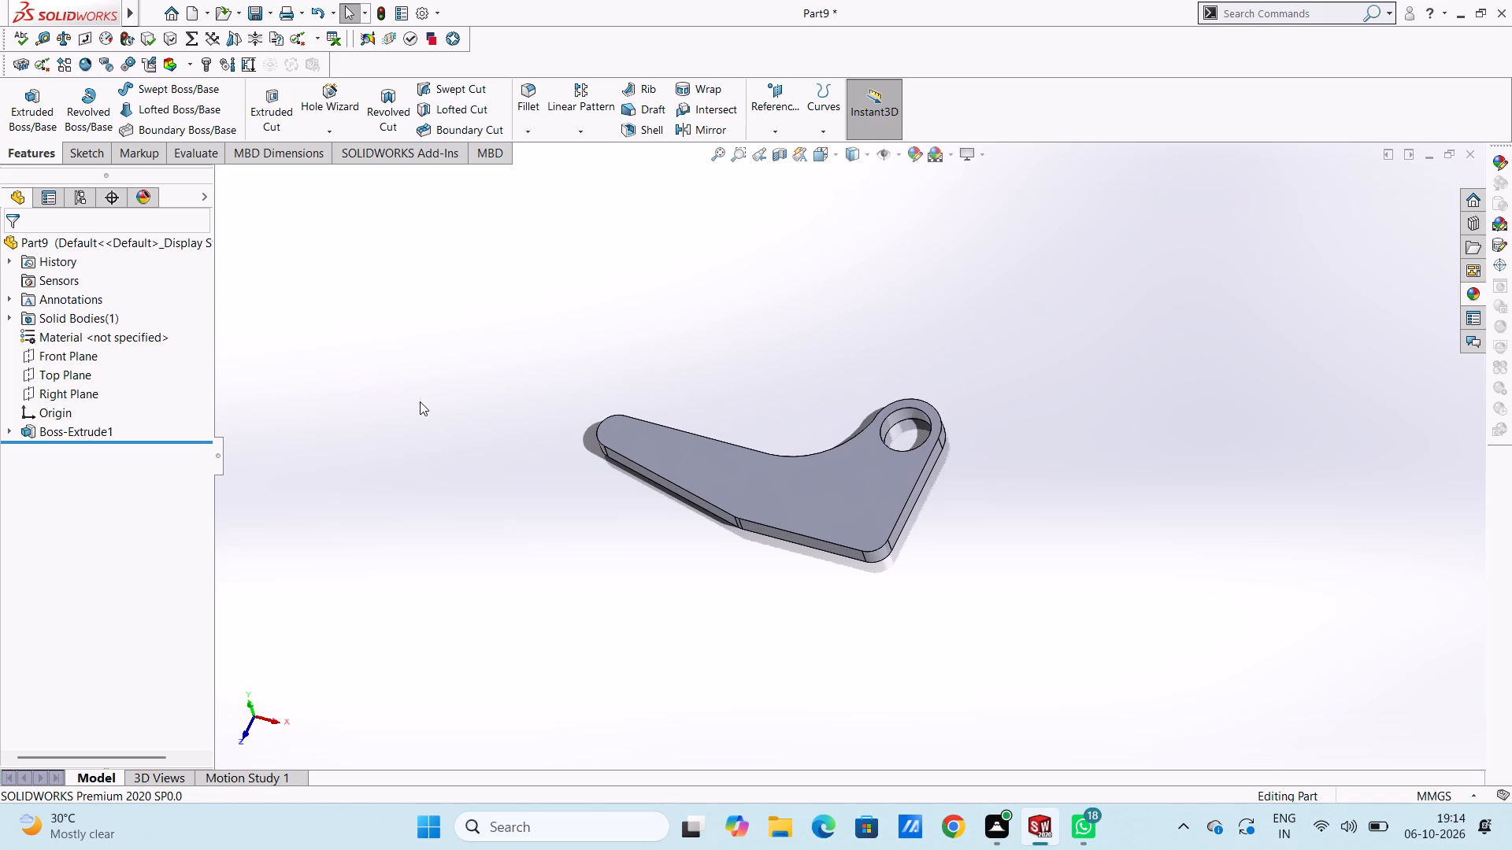
Start a sketch on the plate's top face and draw two concentric circles at the origin, radii 25 mm and 35 mm.
key("ctrl+5")
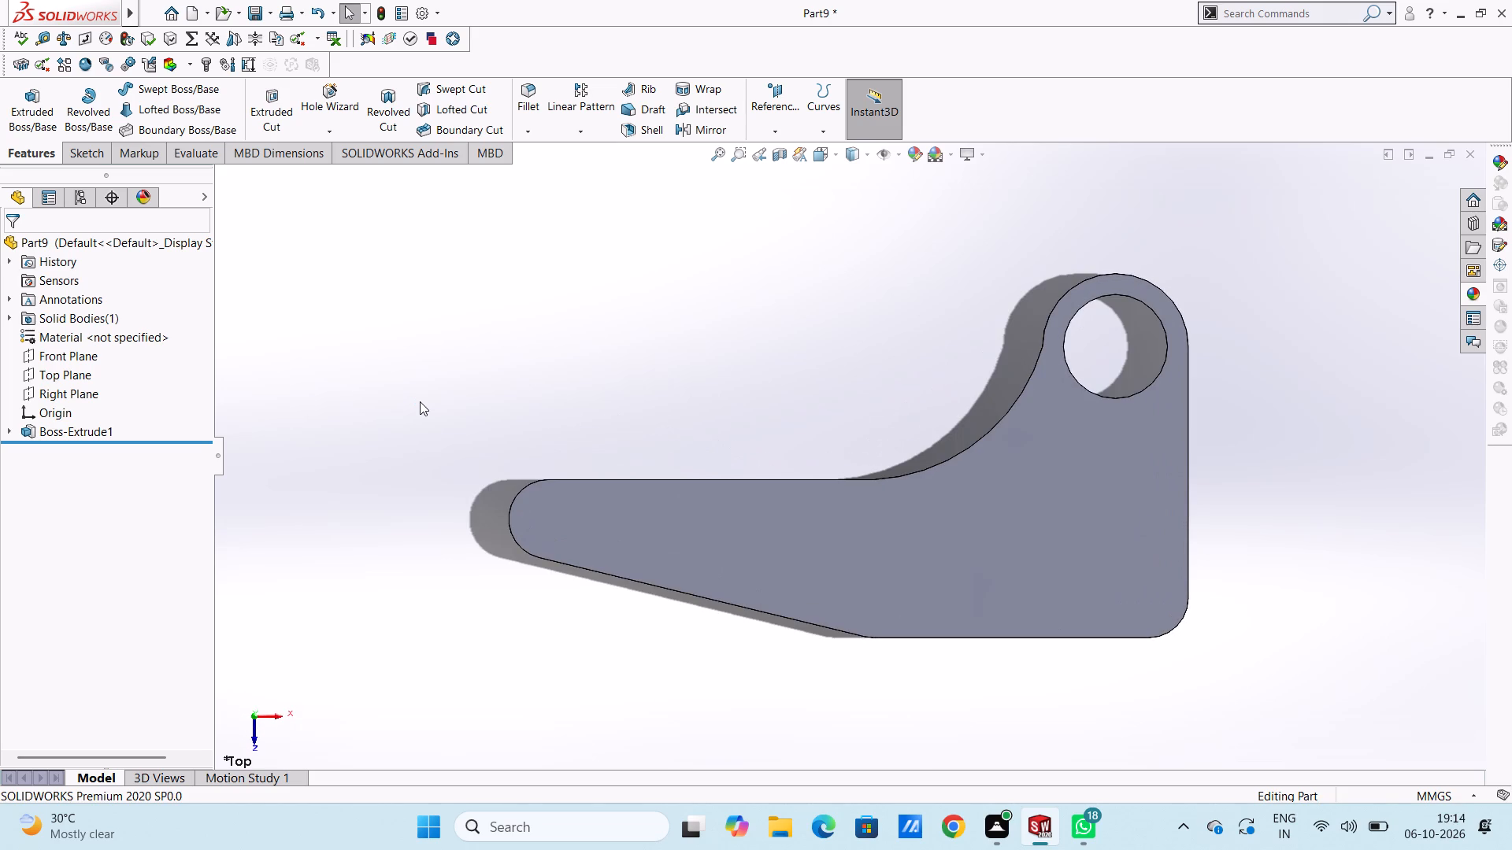
scroll(420, 401, "up", 4)
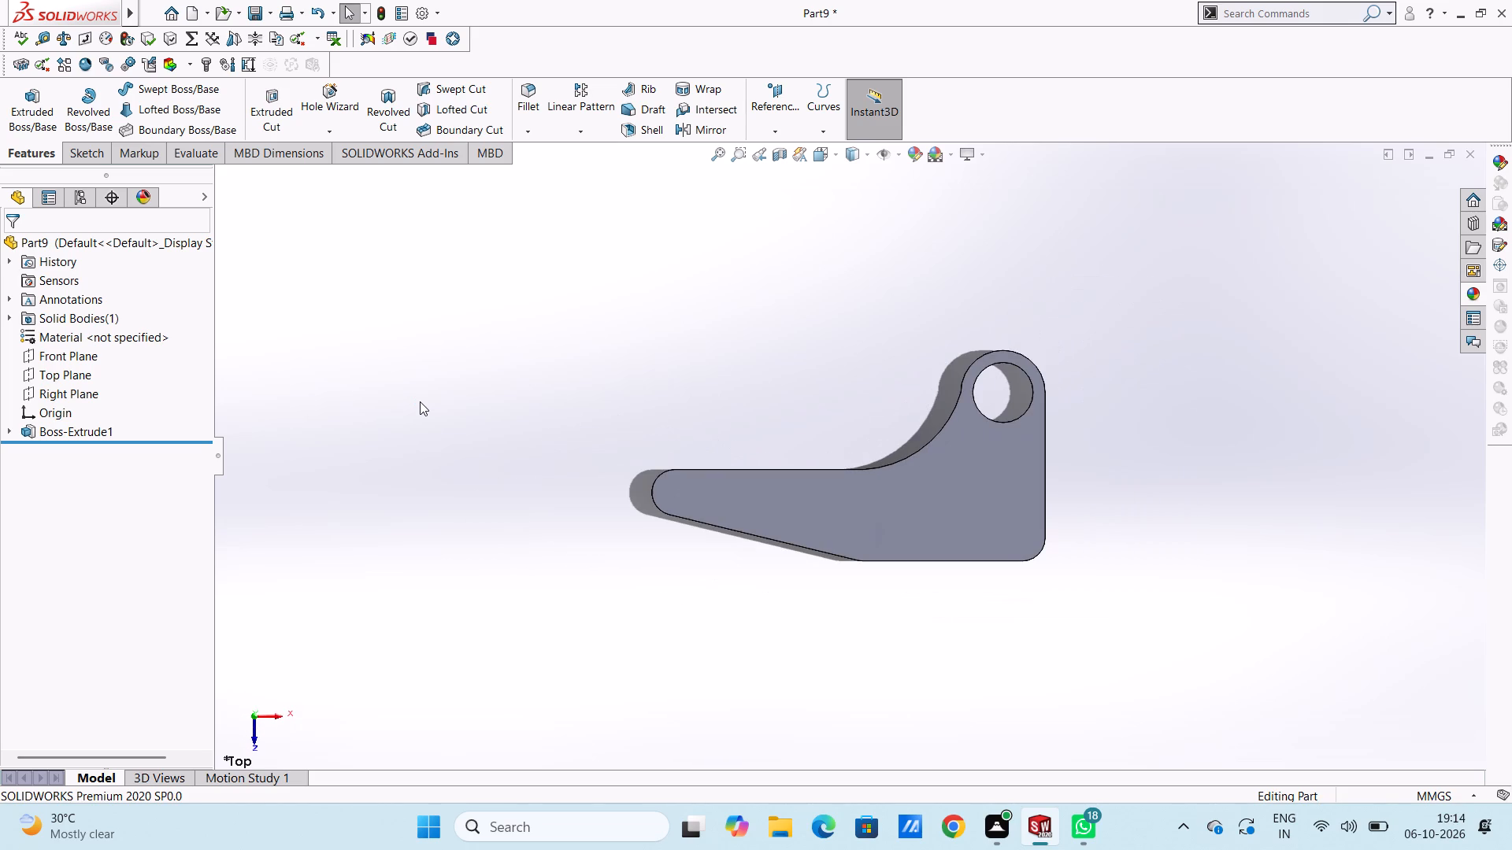
scroll(1085, 591, "down", 1)
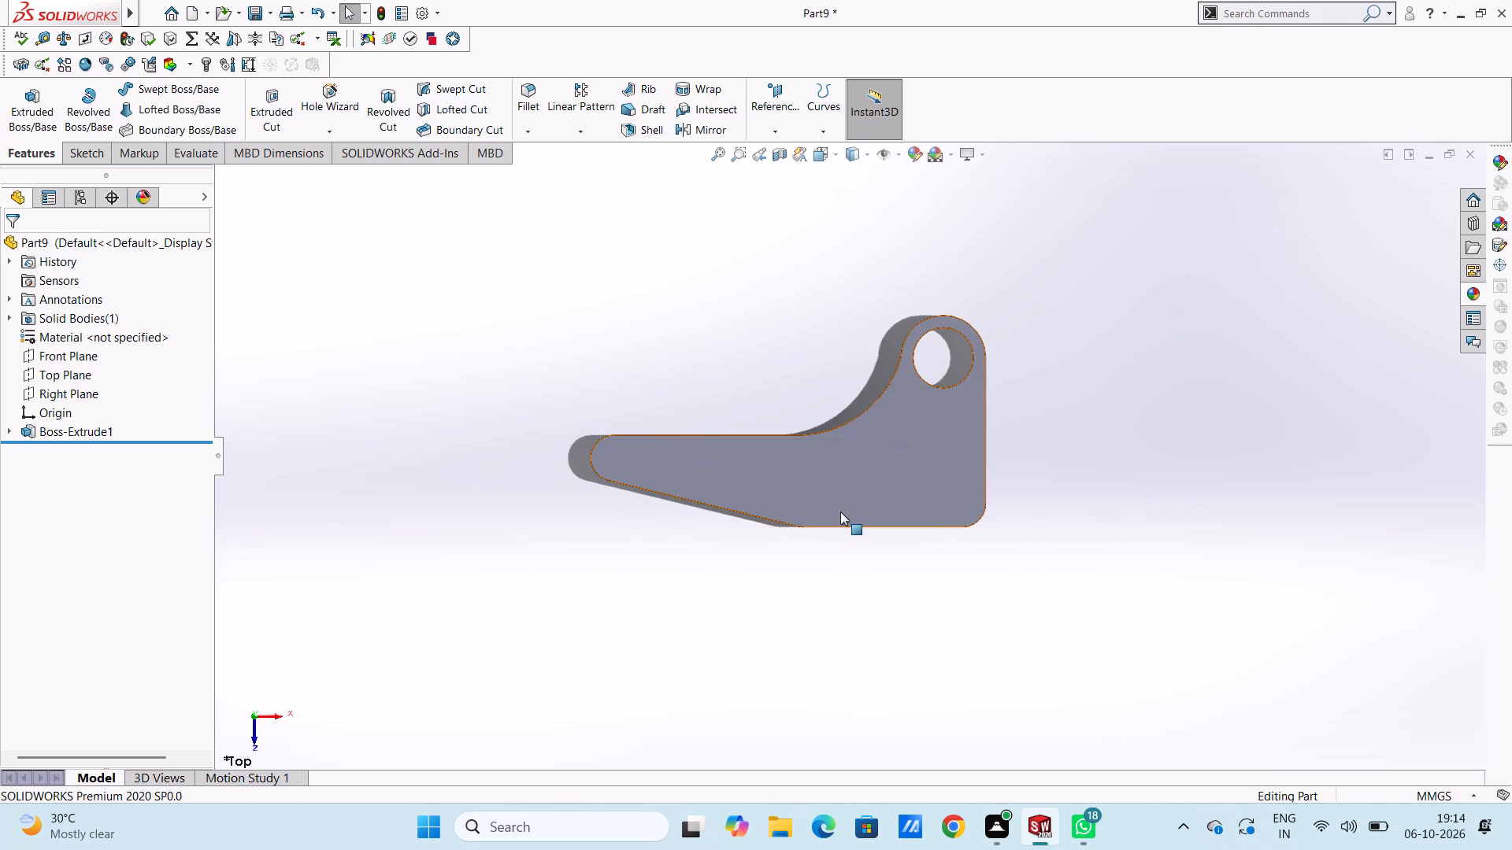
left_click(840, 512)
left_click(902, 469)
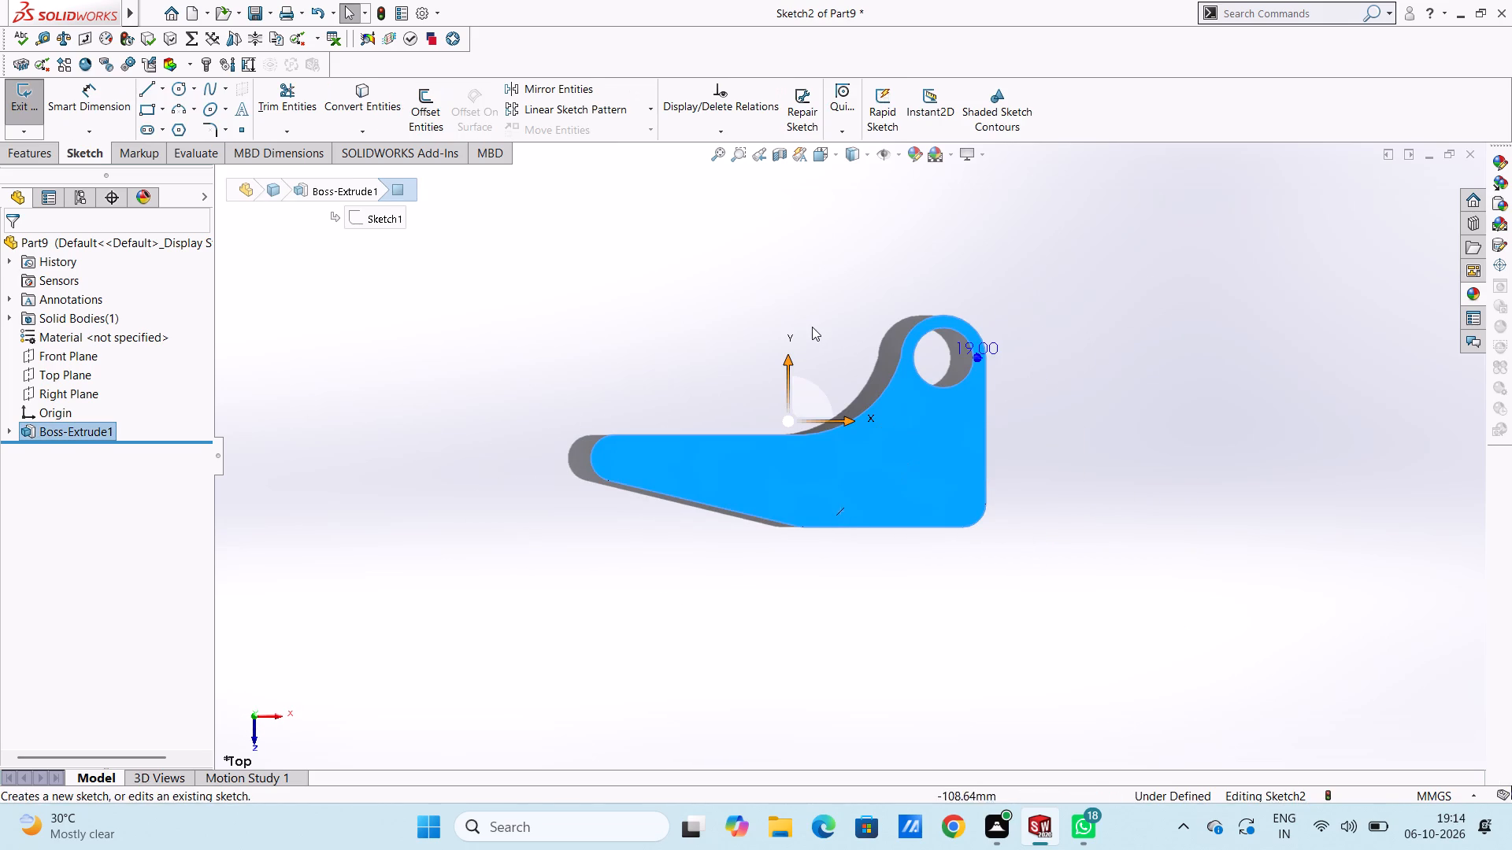
left_click(812, 327)
left_click(178, 91)
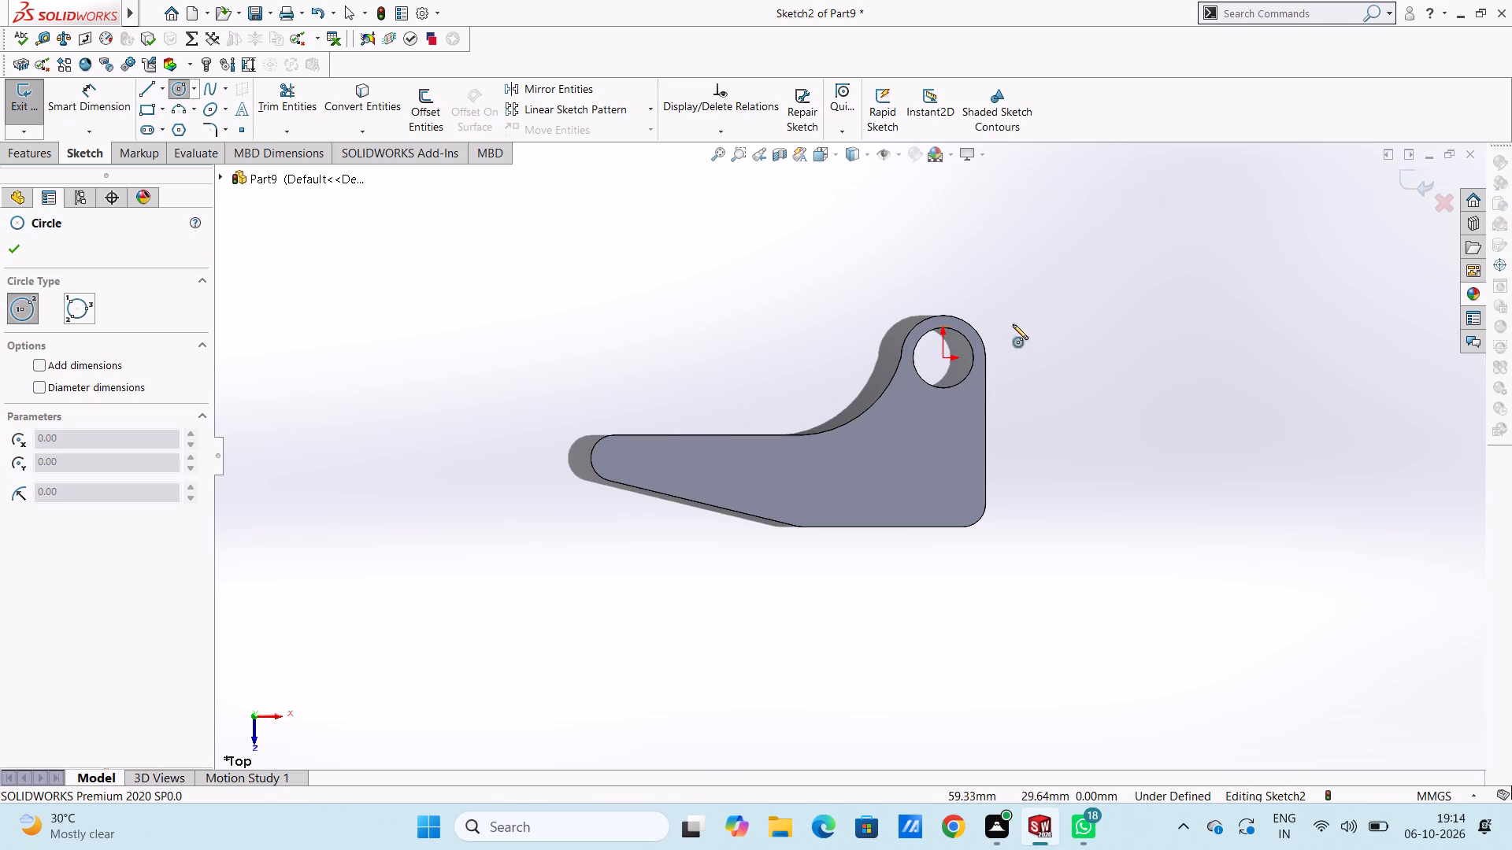
left_click(943, 360)
left_click(953, 327)
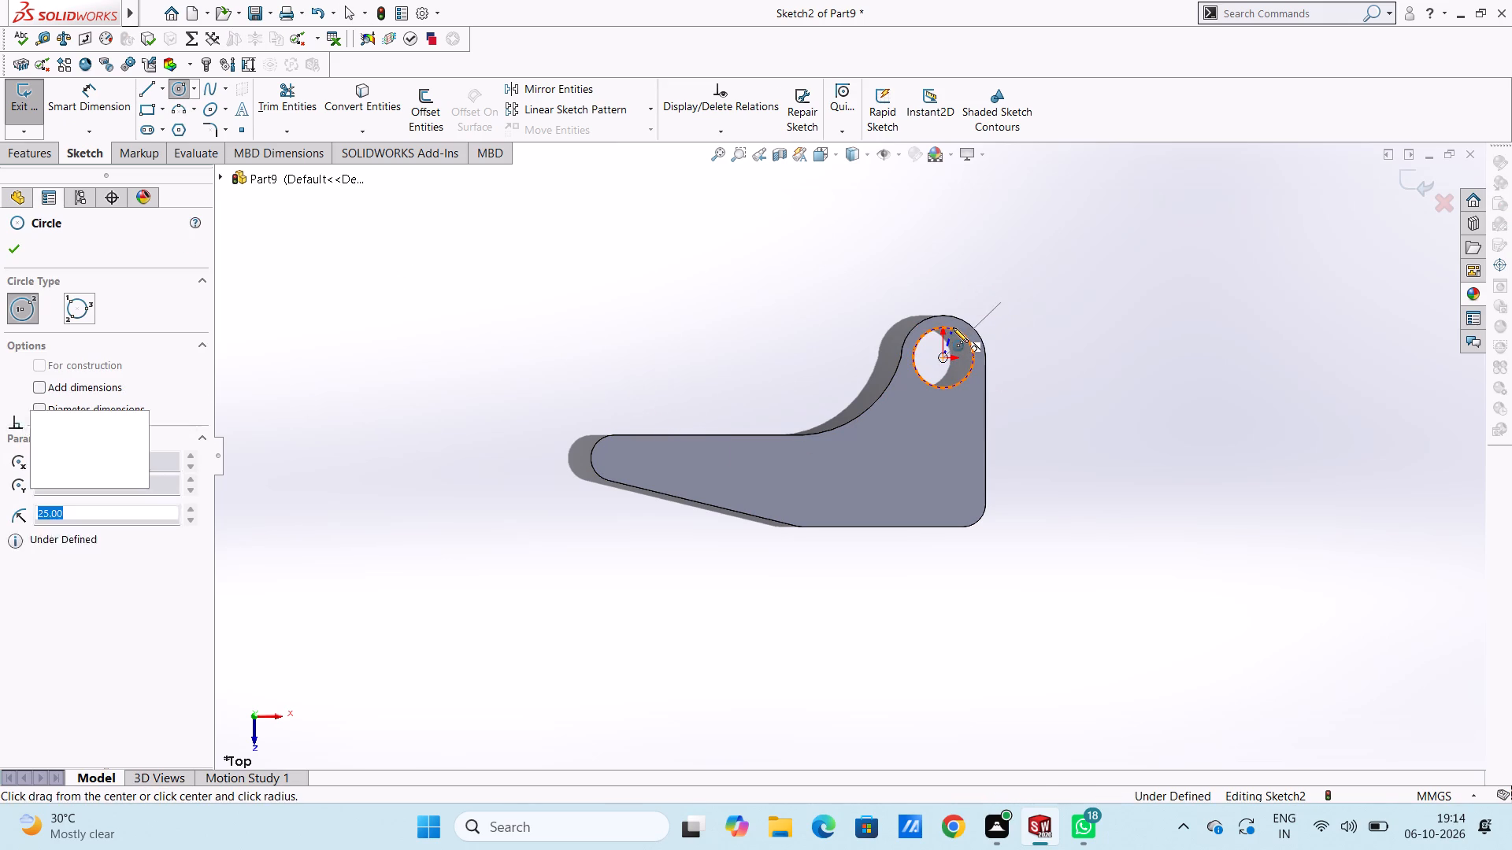
left_click(943, 354)
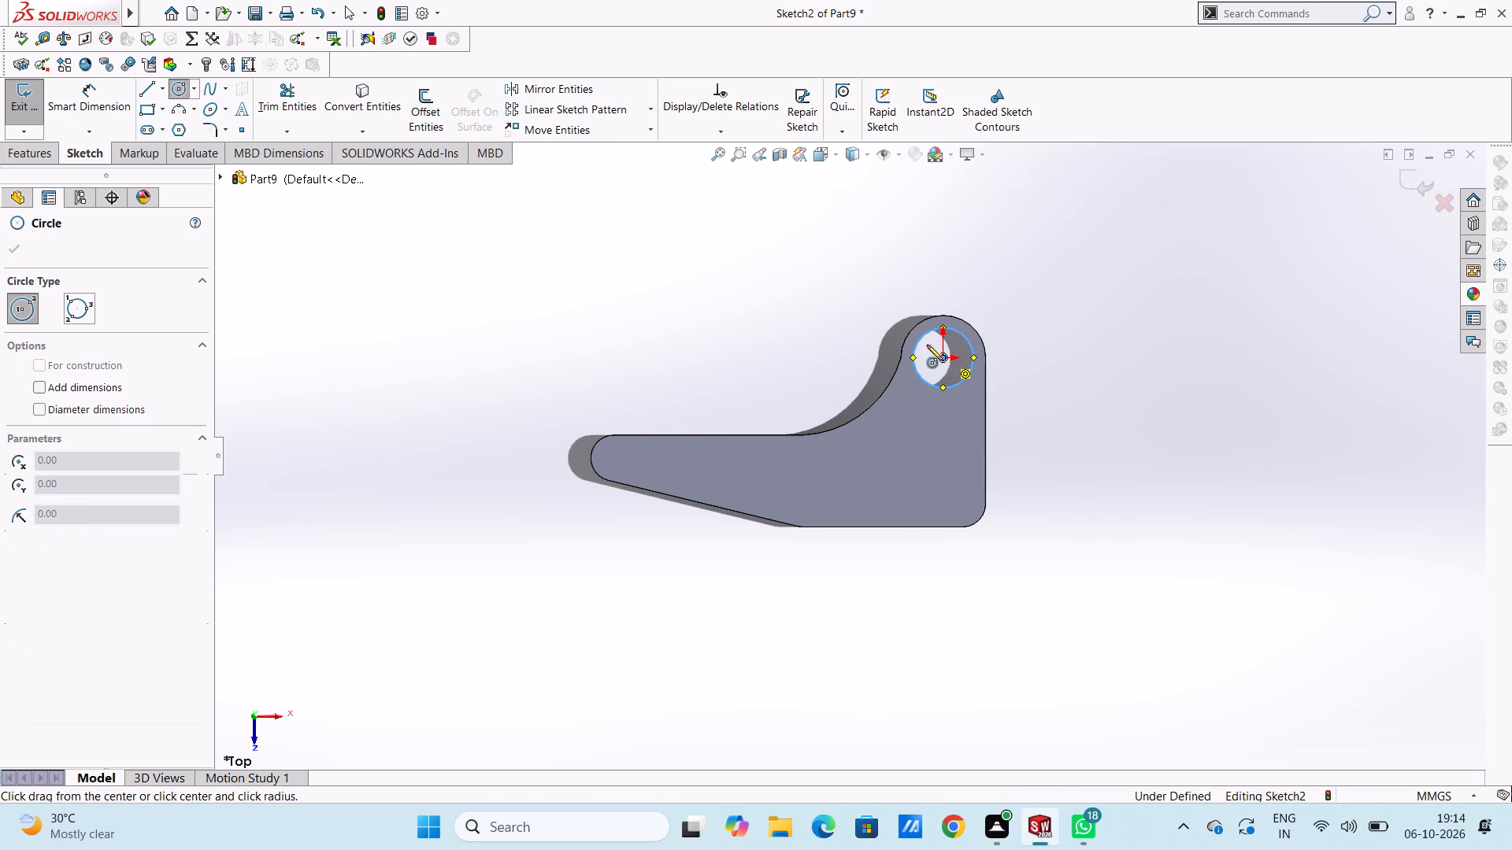
left_click(911, 333)
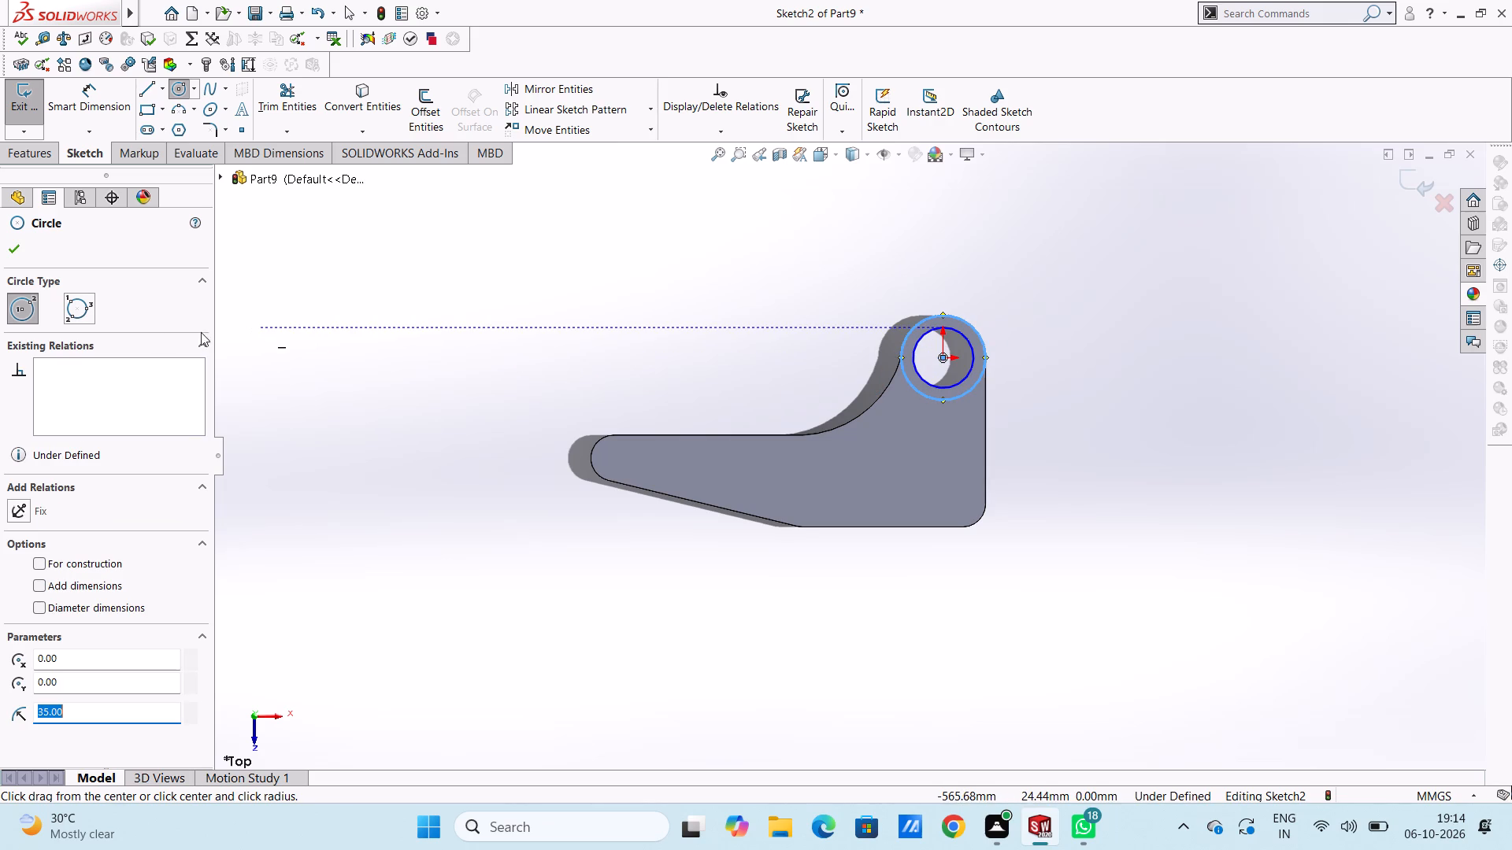
left_click(17, 251)
left_click(468, 305)
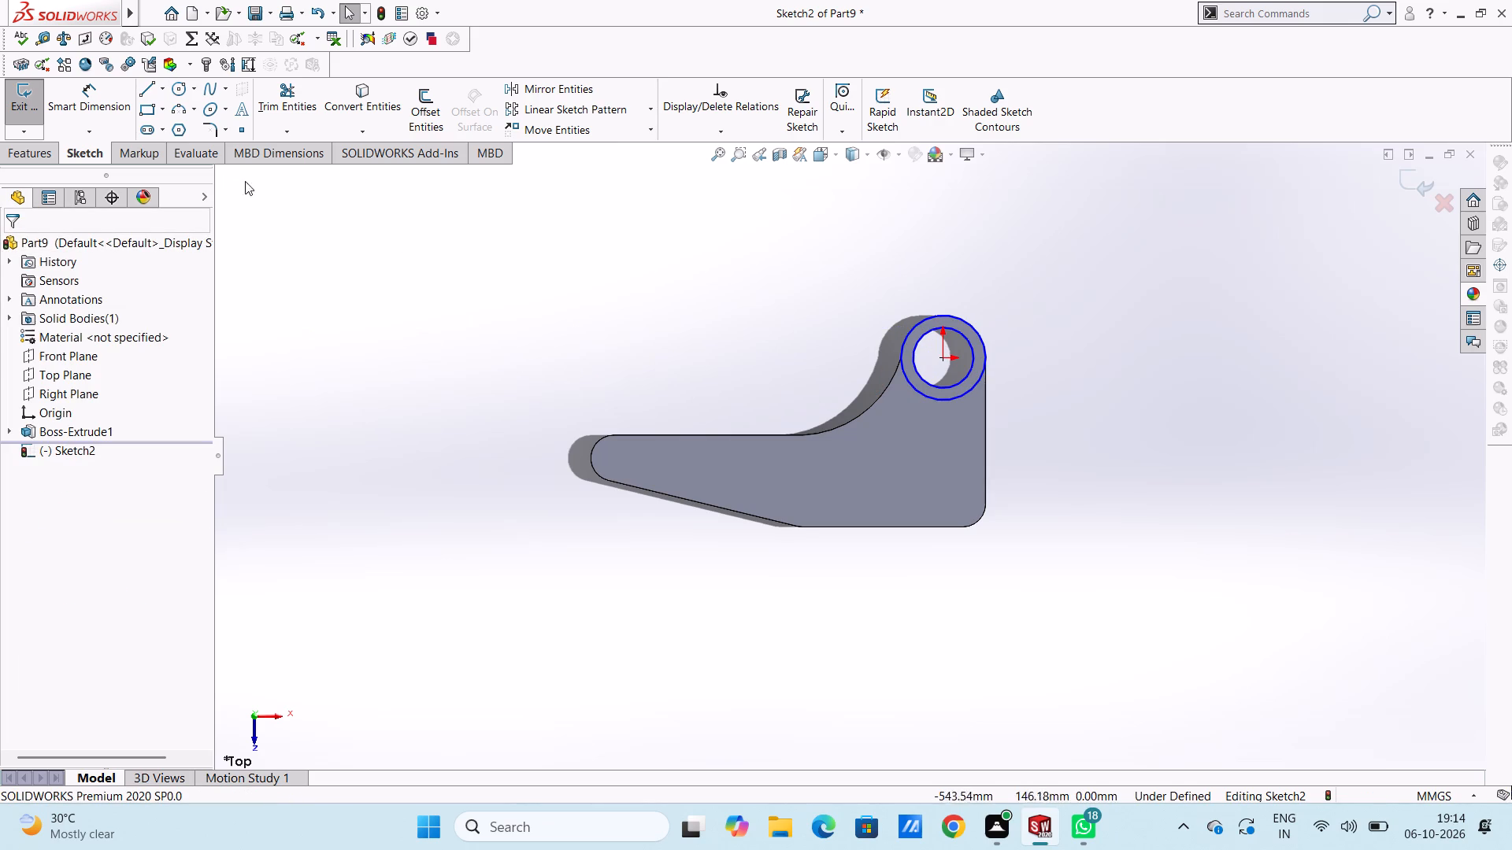
Dimension the outer circle's diameter as 70 mm and the inner circle's diameter as 50 mm.
left_click(103, 95)
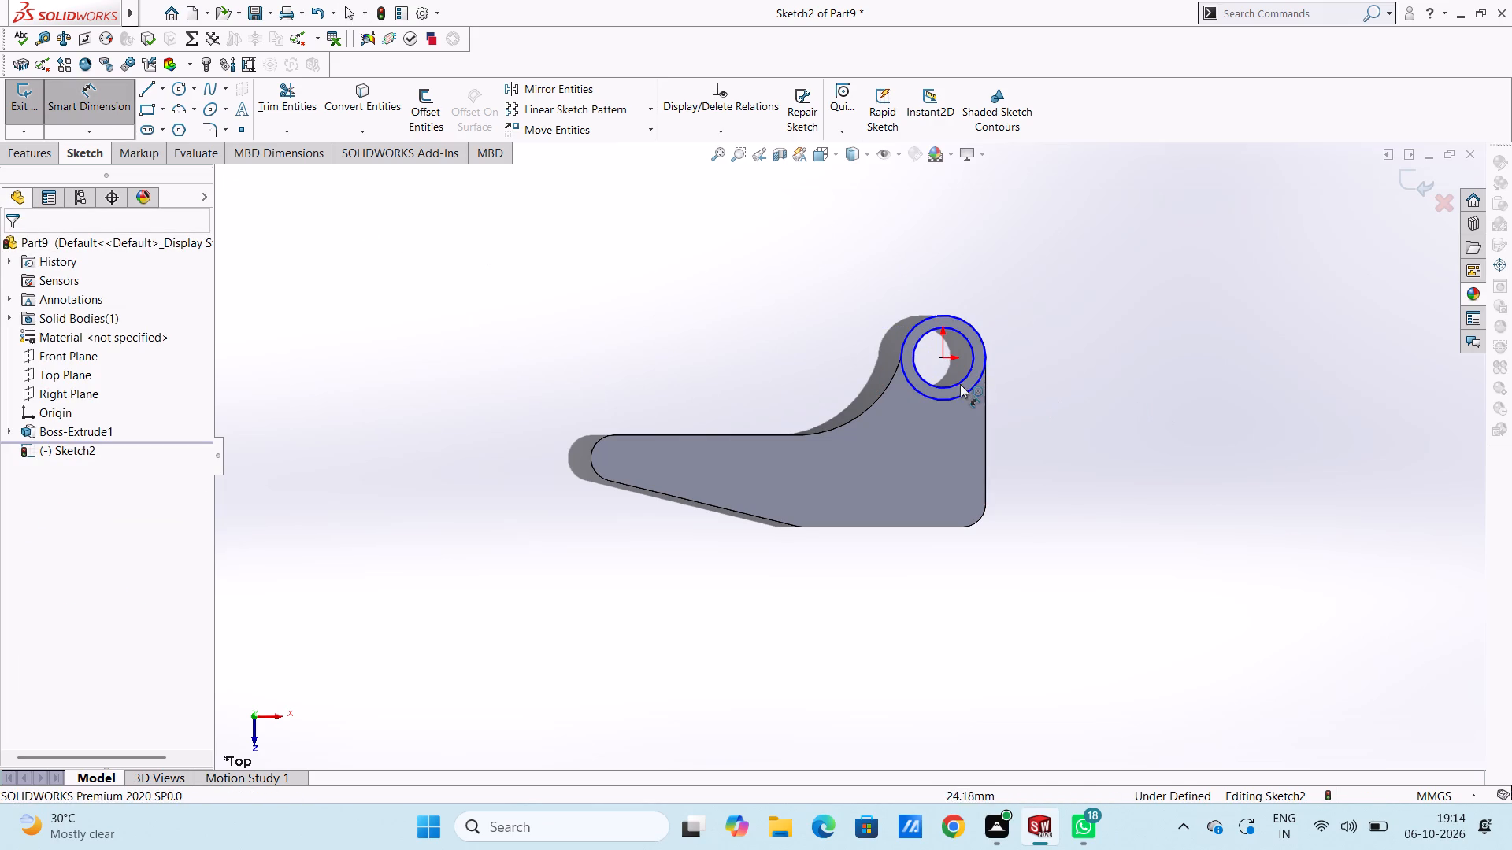
left_click(966, 390)
left_click(1221, 560)
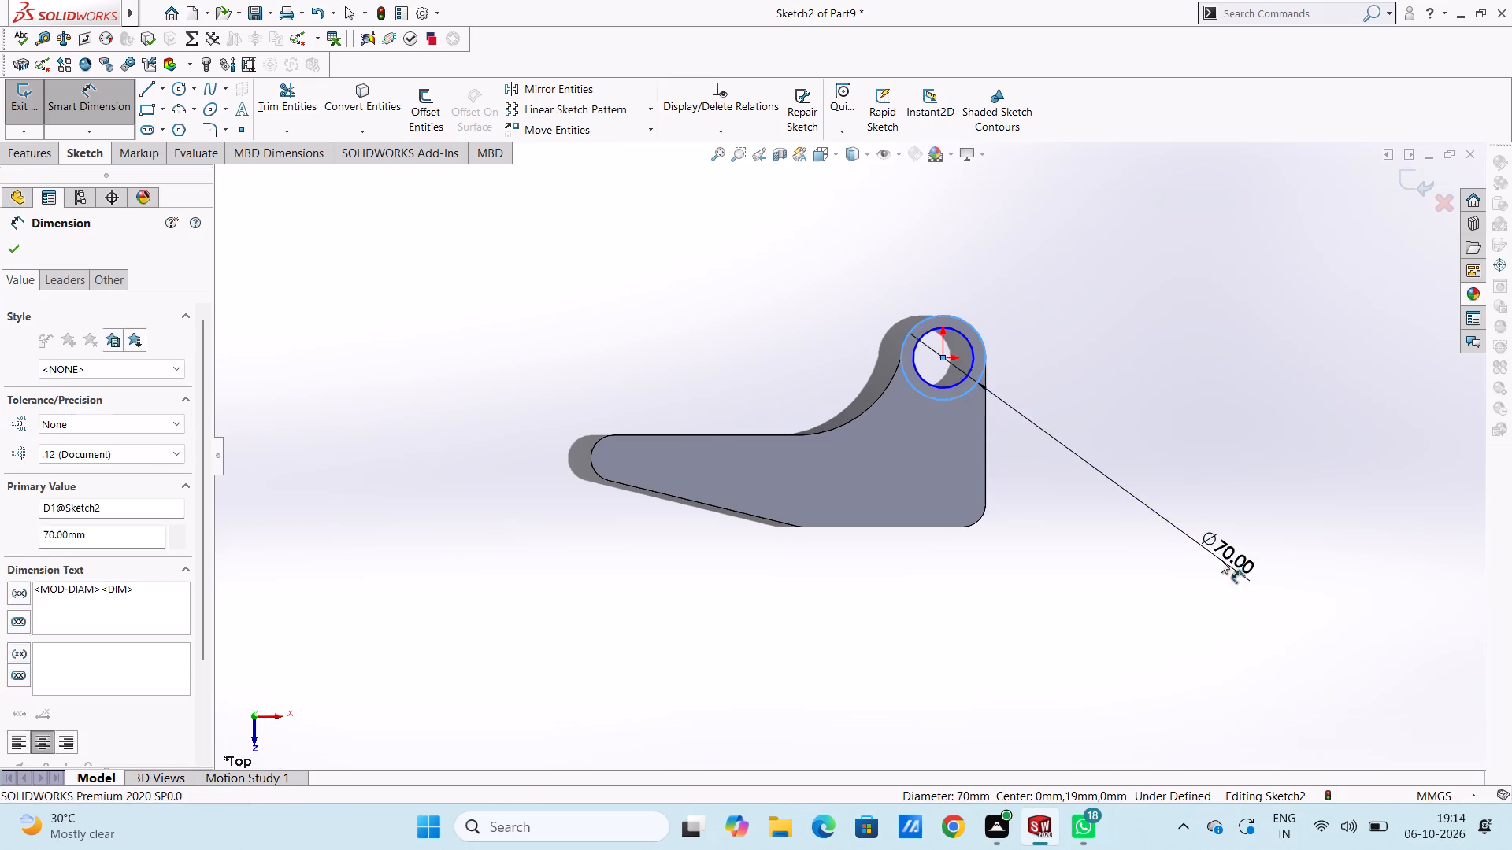
left_click(1156, 529)
left_click(1094, 513)
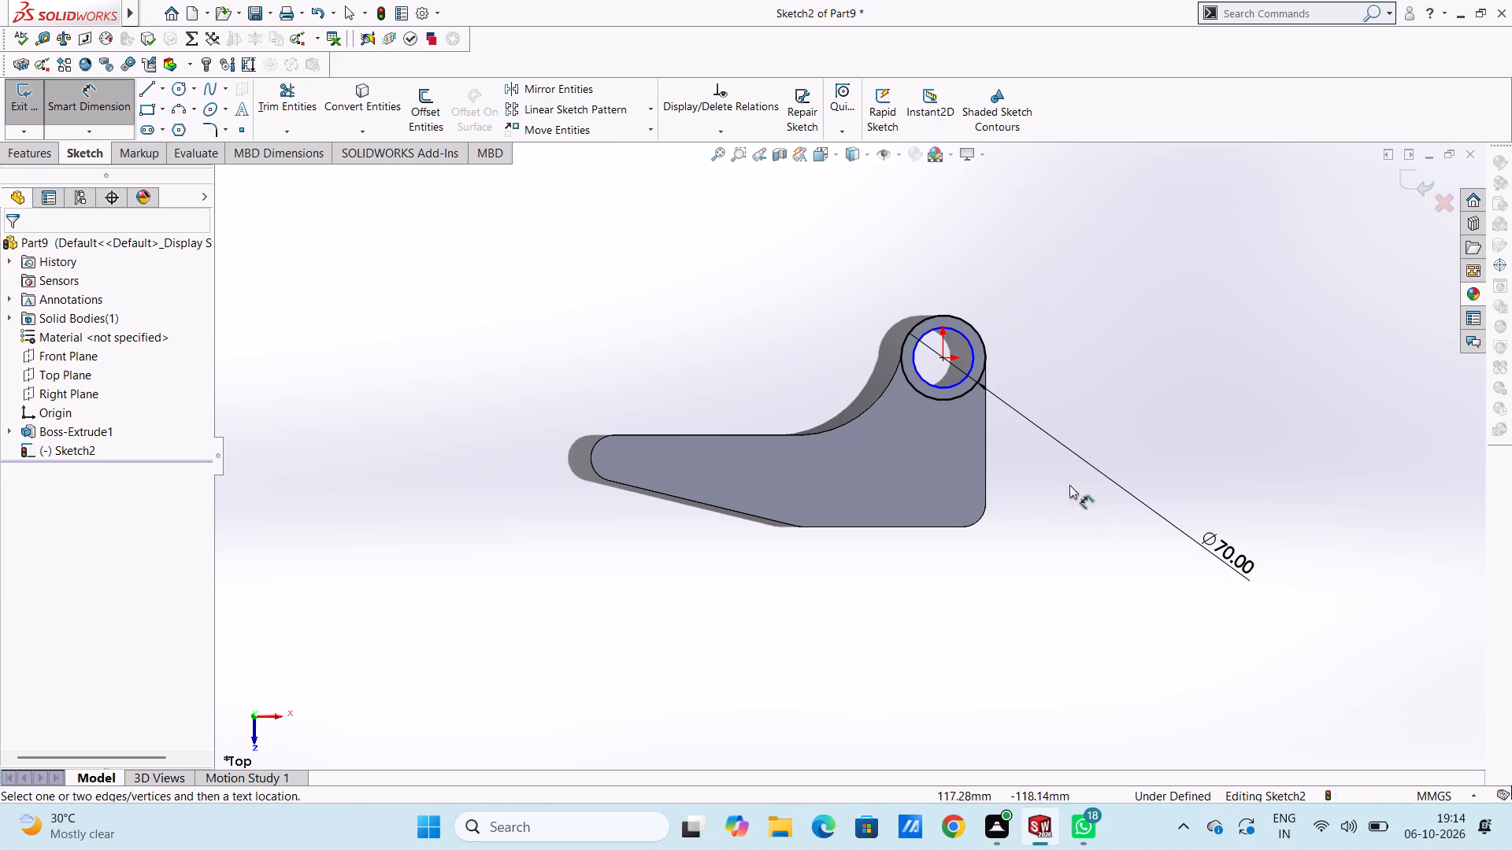
left_click(954, 385)
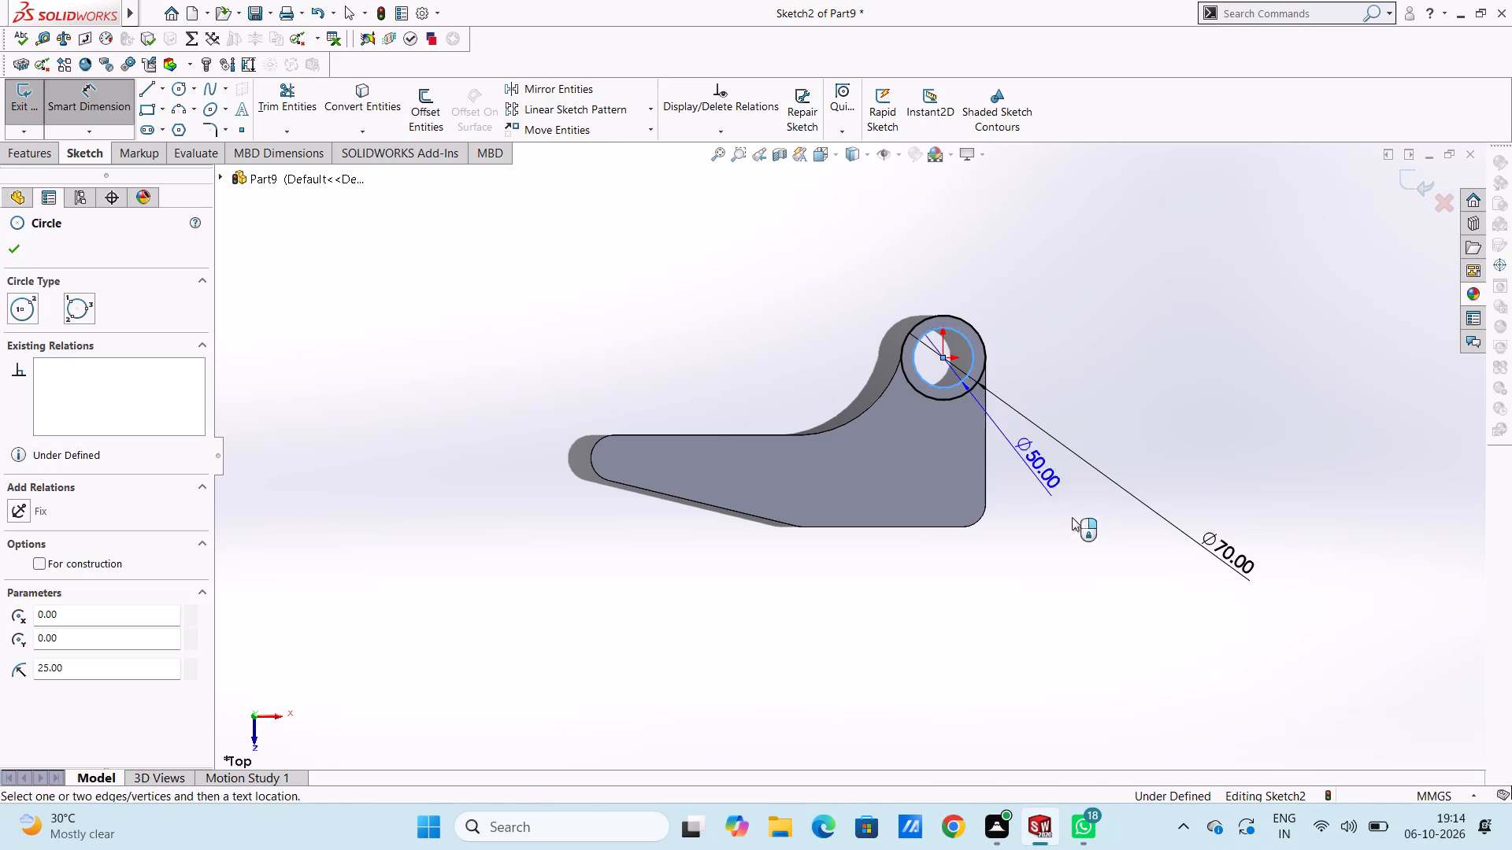
left_click(1136, 568)
left_click(1070, 546)
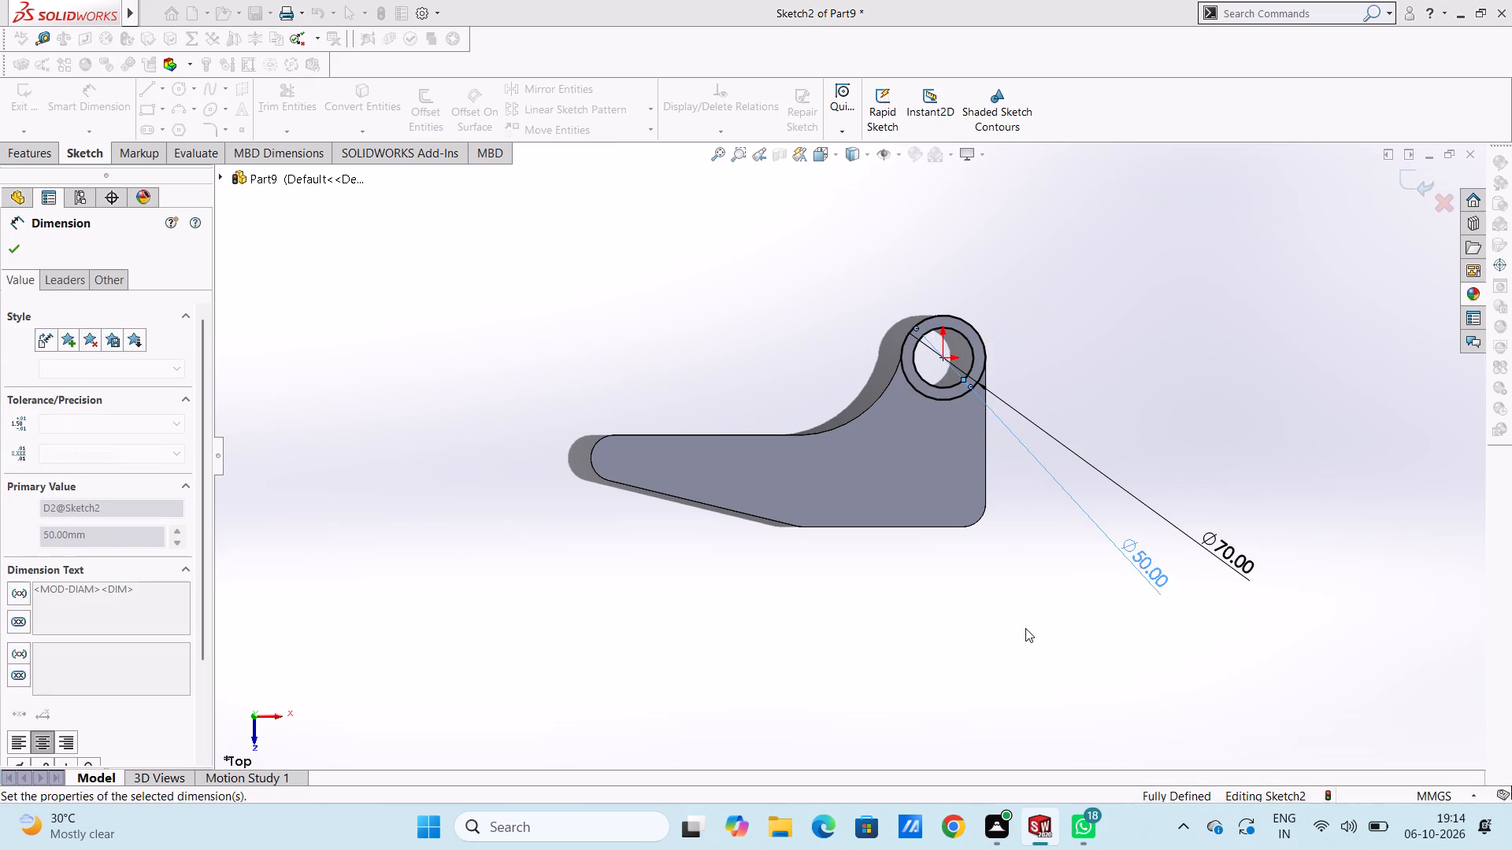
left_click(1025, 628)
Set up a blind boss extrusion of the ring sketch with a depth of 40 mm, merged with the plate.
middle_click_drag(995, 656, 932, 534)
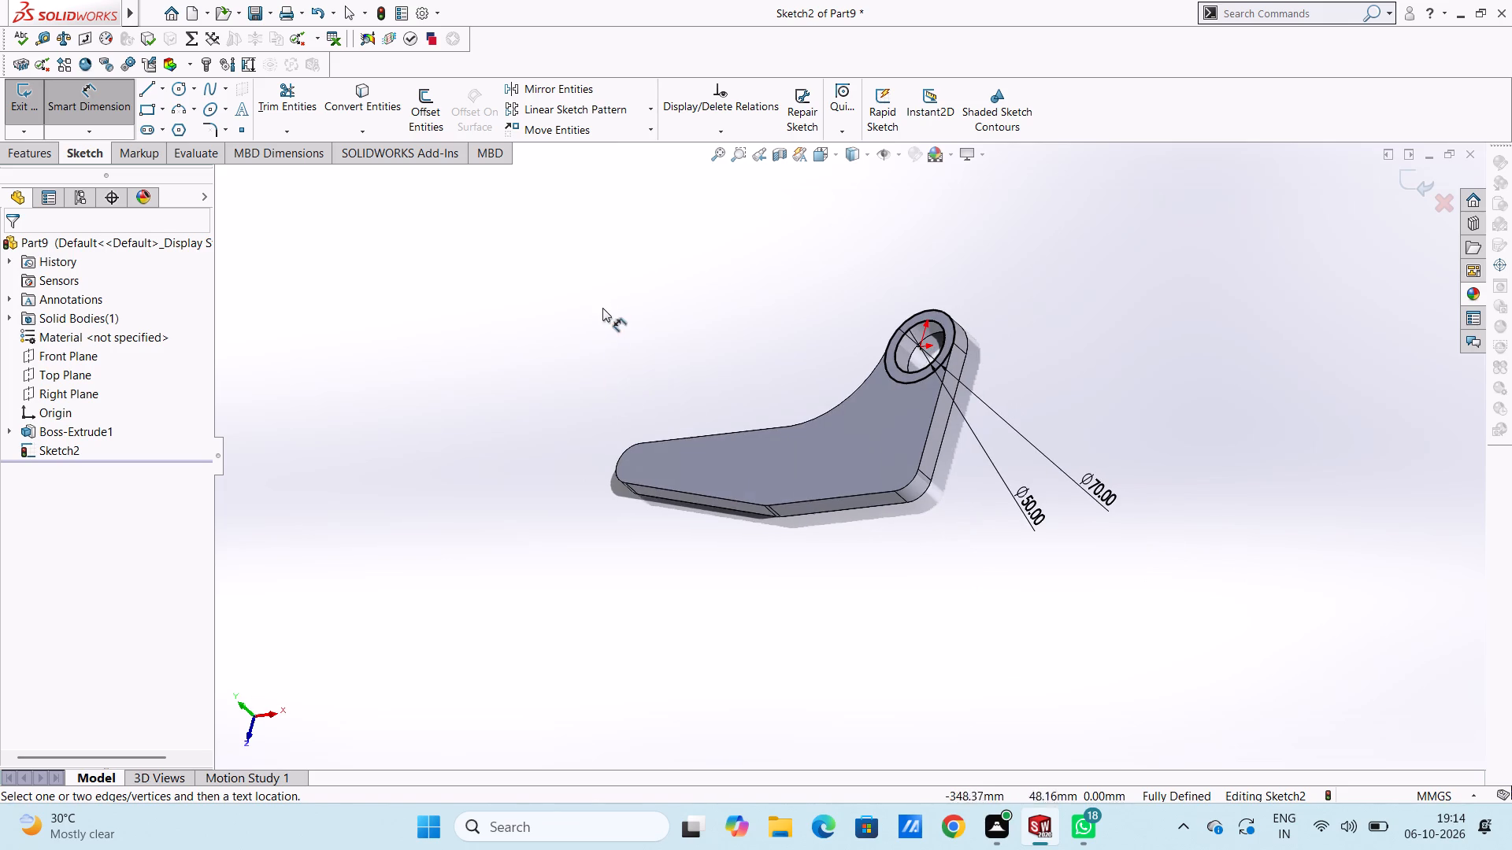
scroll(699, 331, "down", 3)
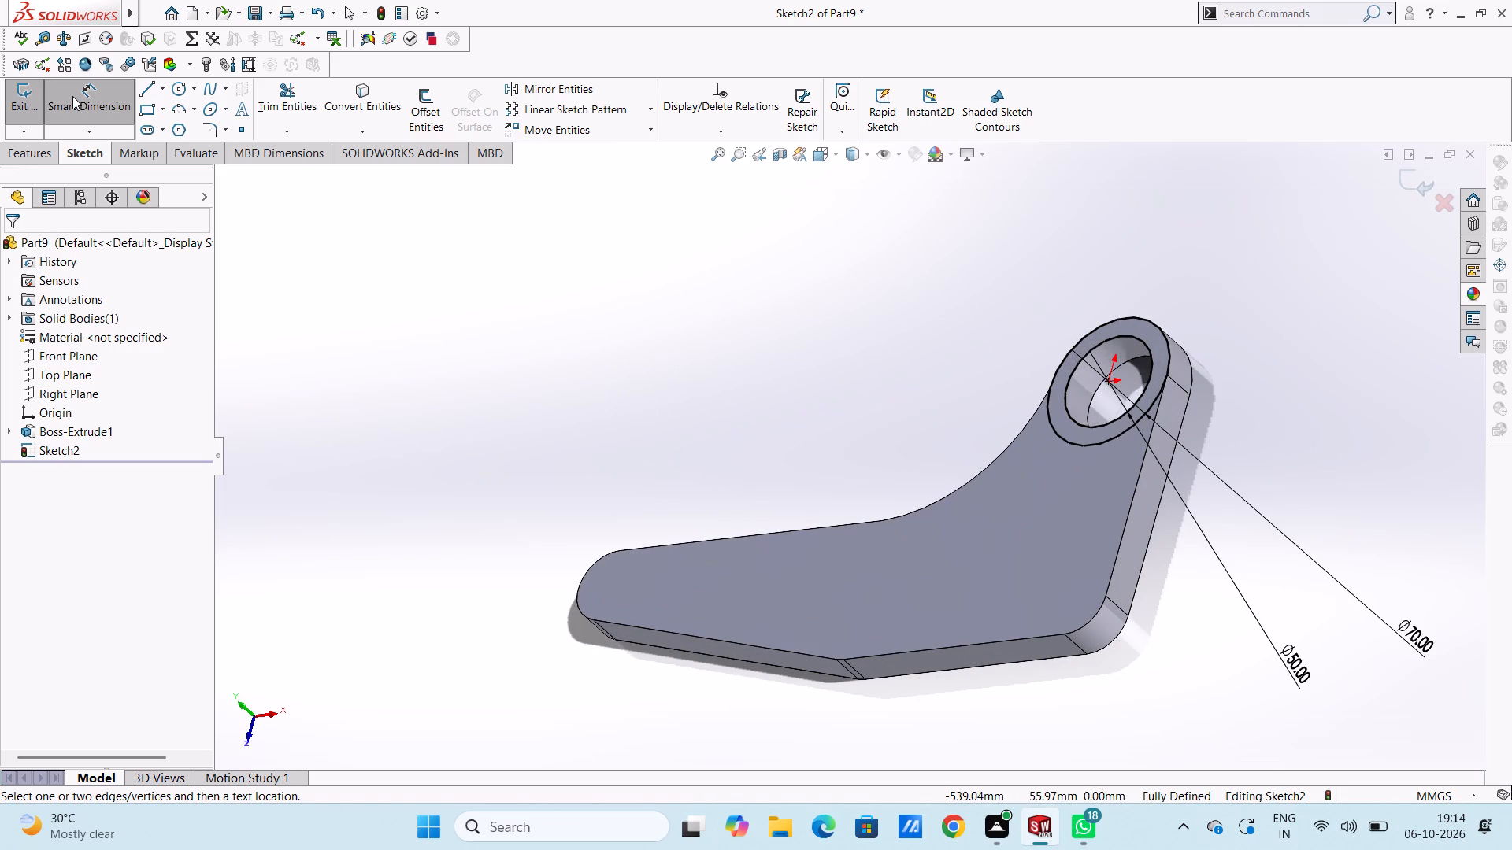
left_click(79, 98)
left_click(44, 147)
left_click(35, 107)
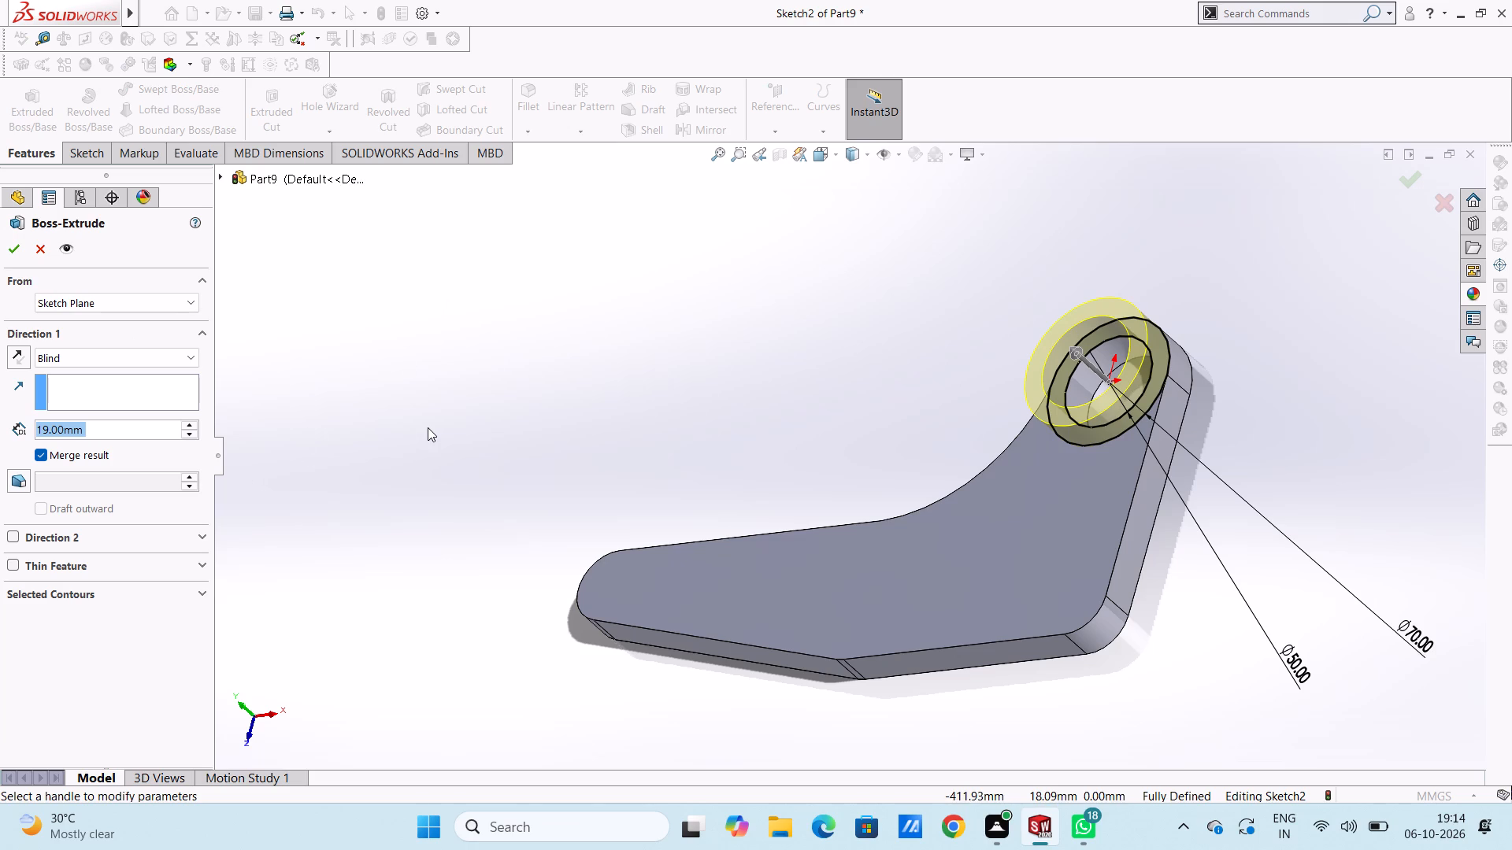
type("40")
key("Return")
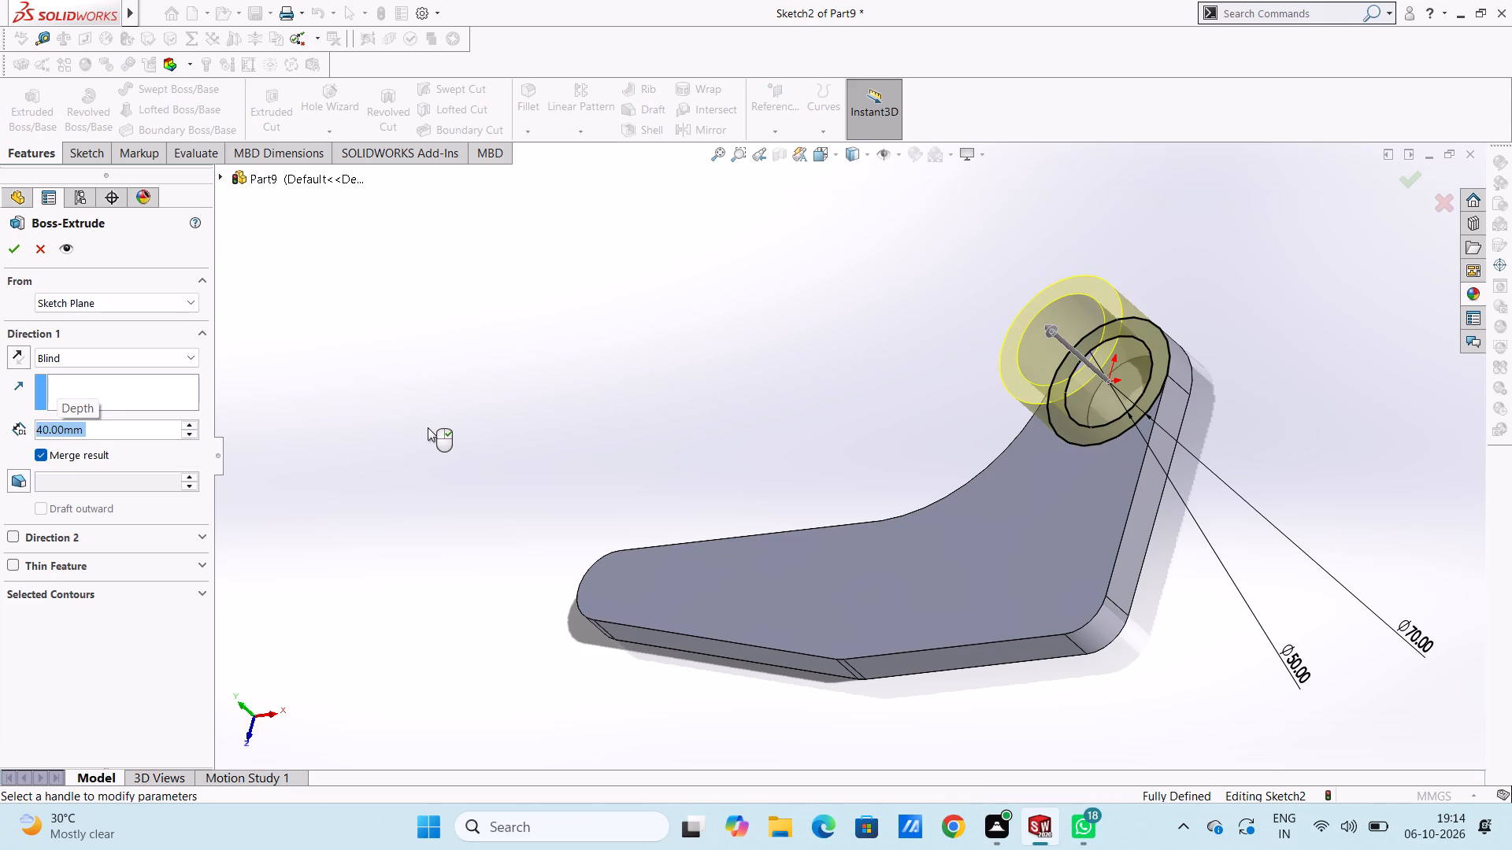
scroll(428, 427, "up", 3)
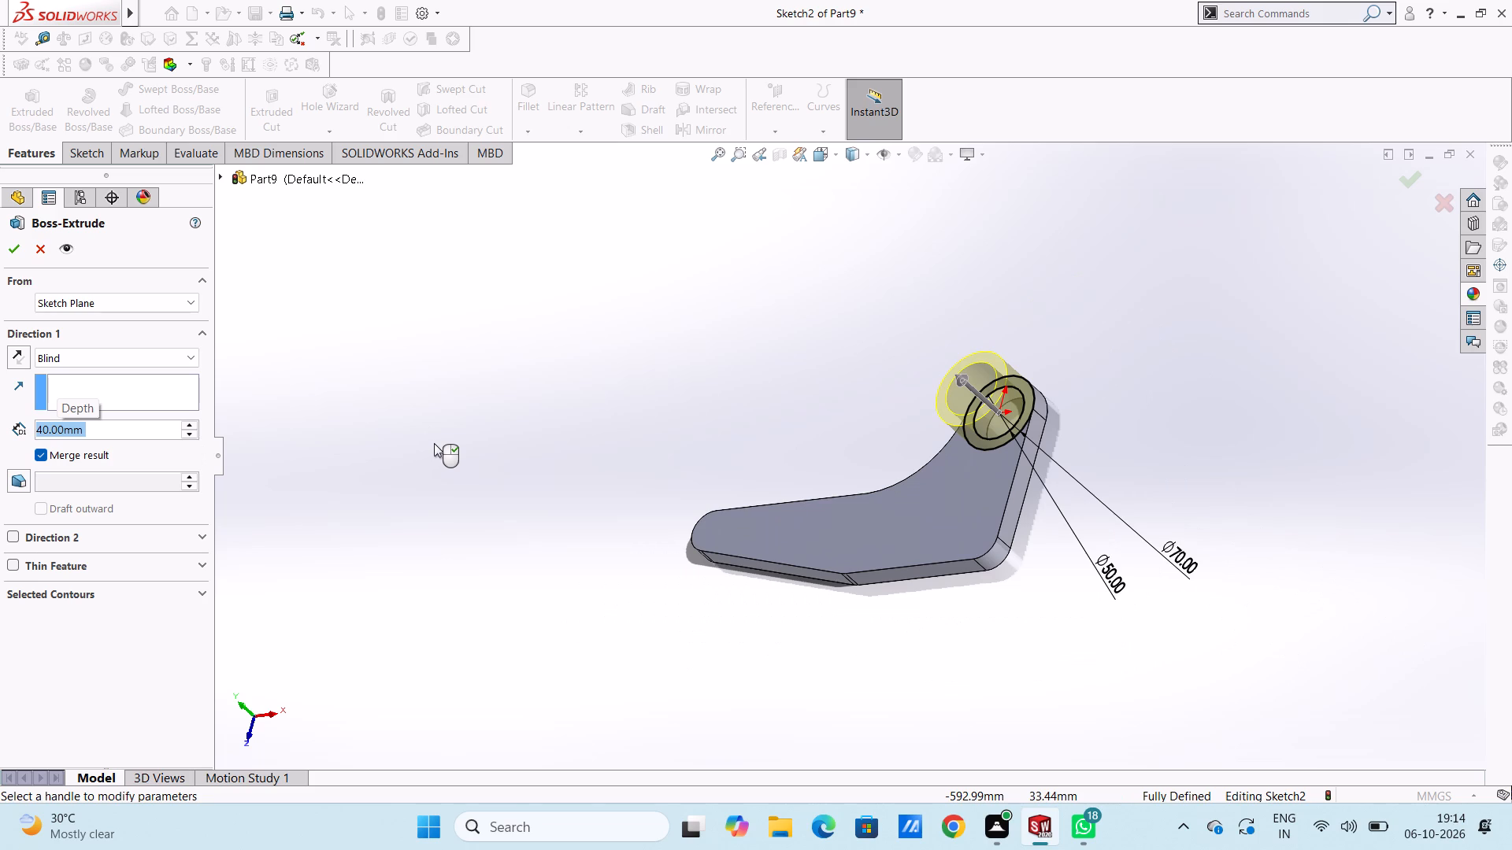
middle_click_drag(518, 468, 589, 327)
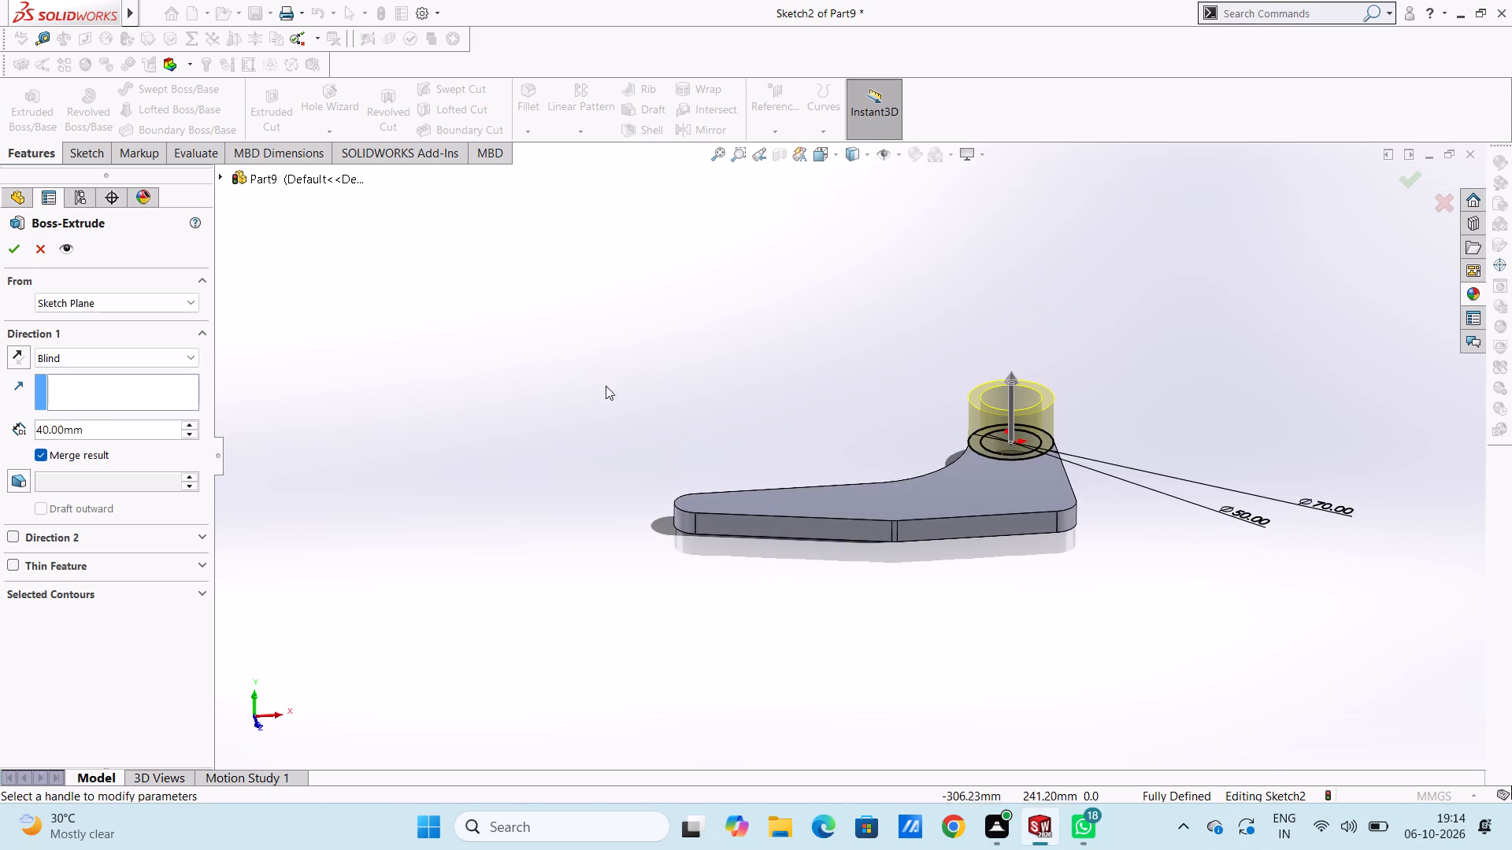
middle_click_drag(587, 515, 477, 431)
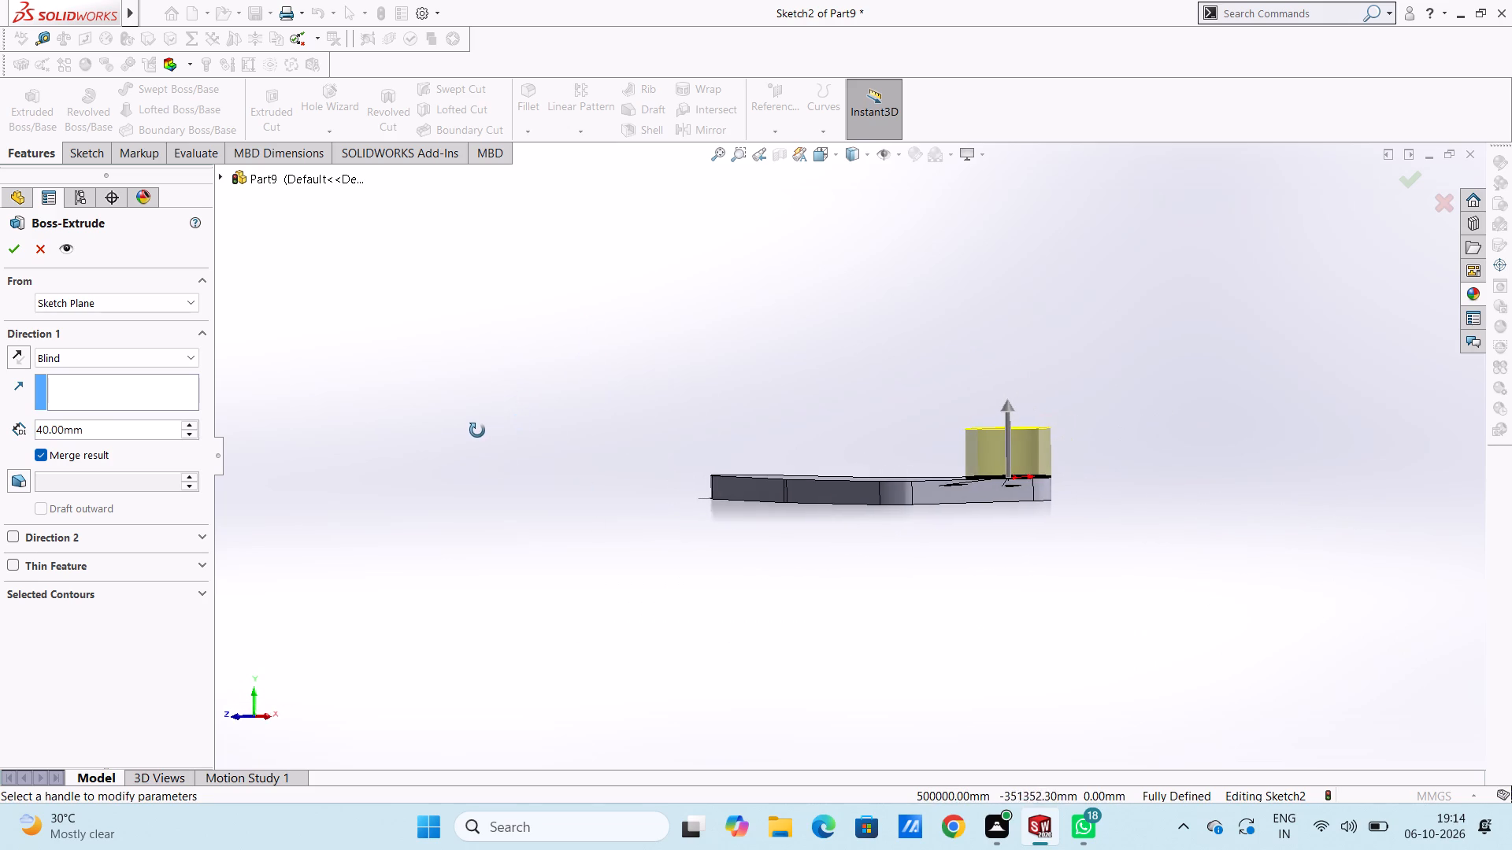
middle_click_drag(477, 431, 493, 448)
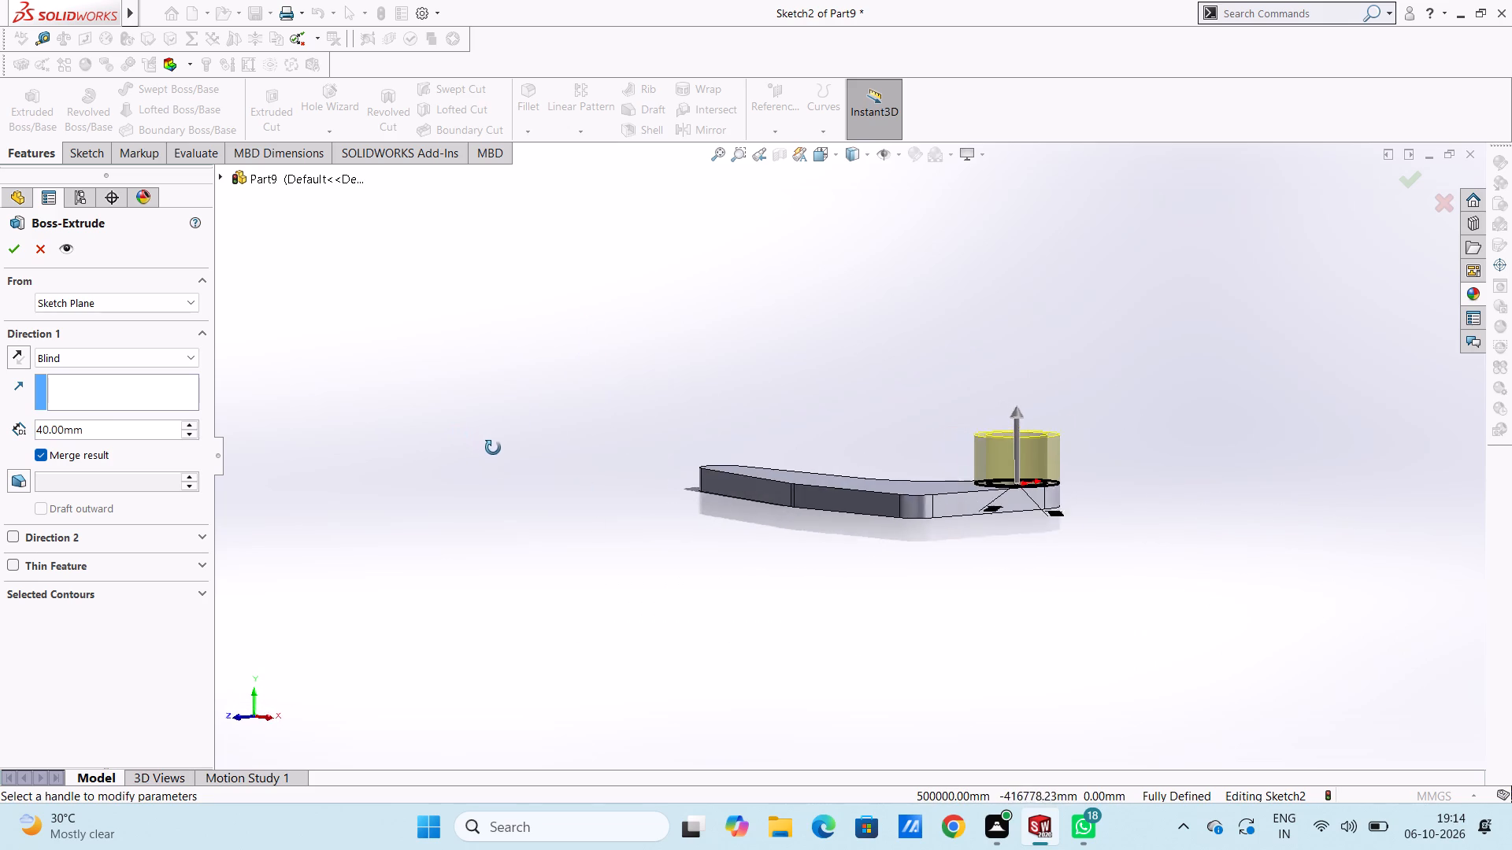
middle_click_drag(493, 448, 480, 455)
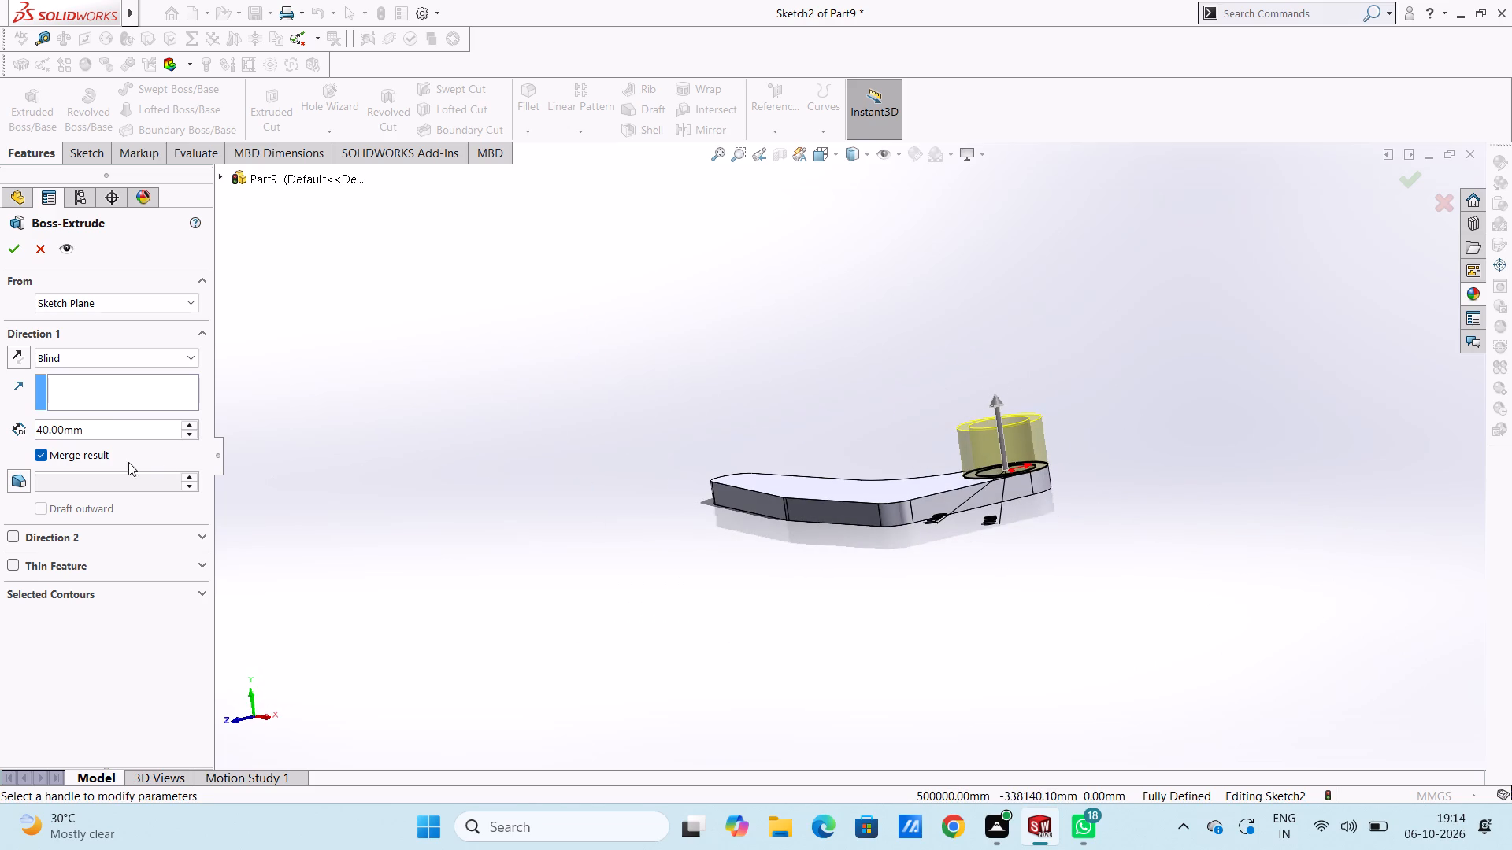
Set the ring extrusion's depth to 45 mm and complete the boss.
left_click(145, 427)
double_click(145, 427)
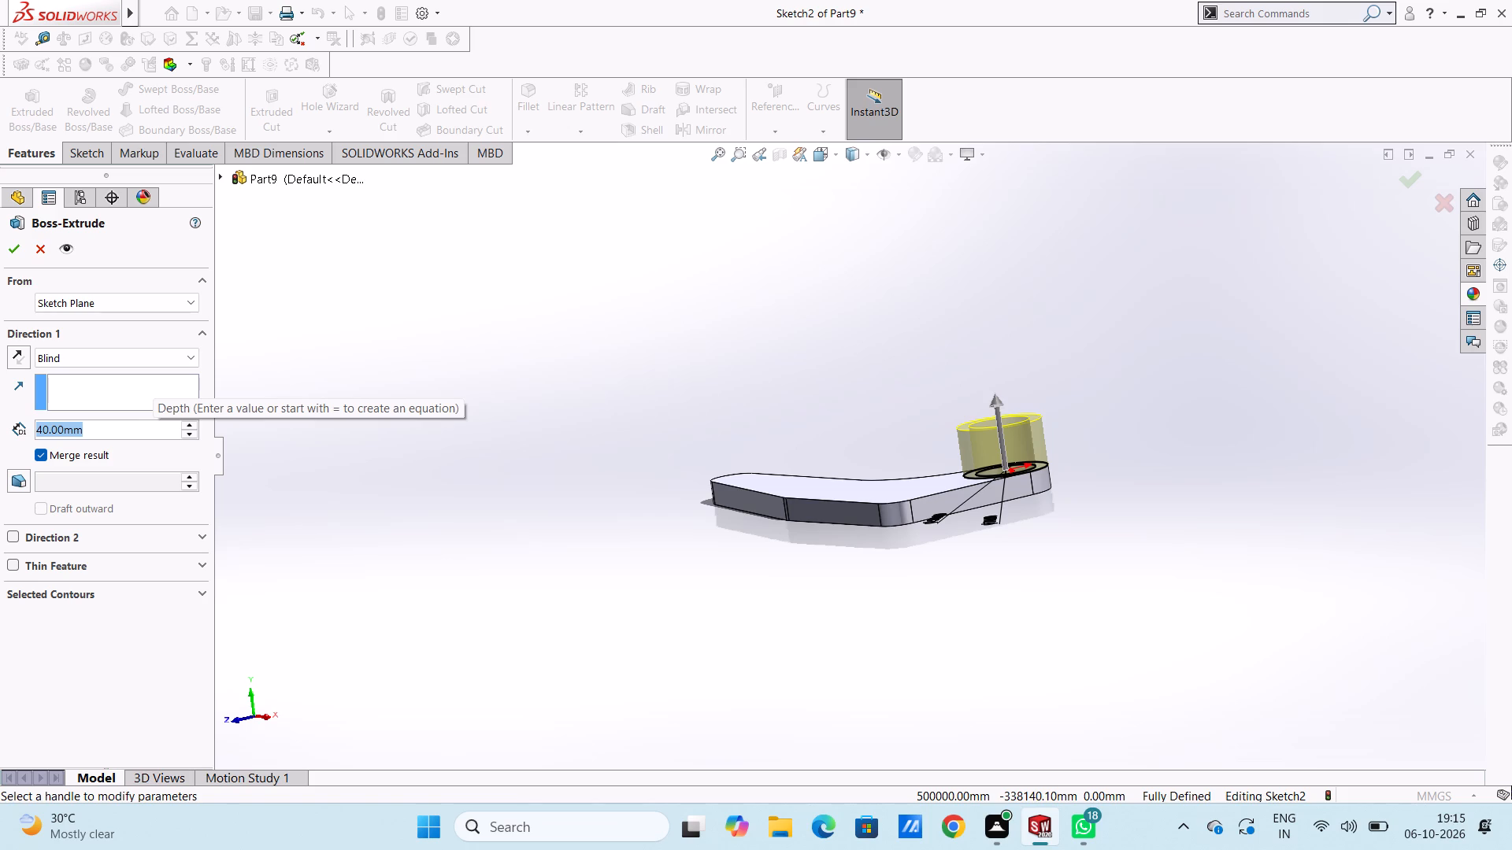
type("45")
key("Return")
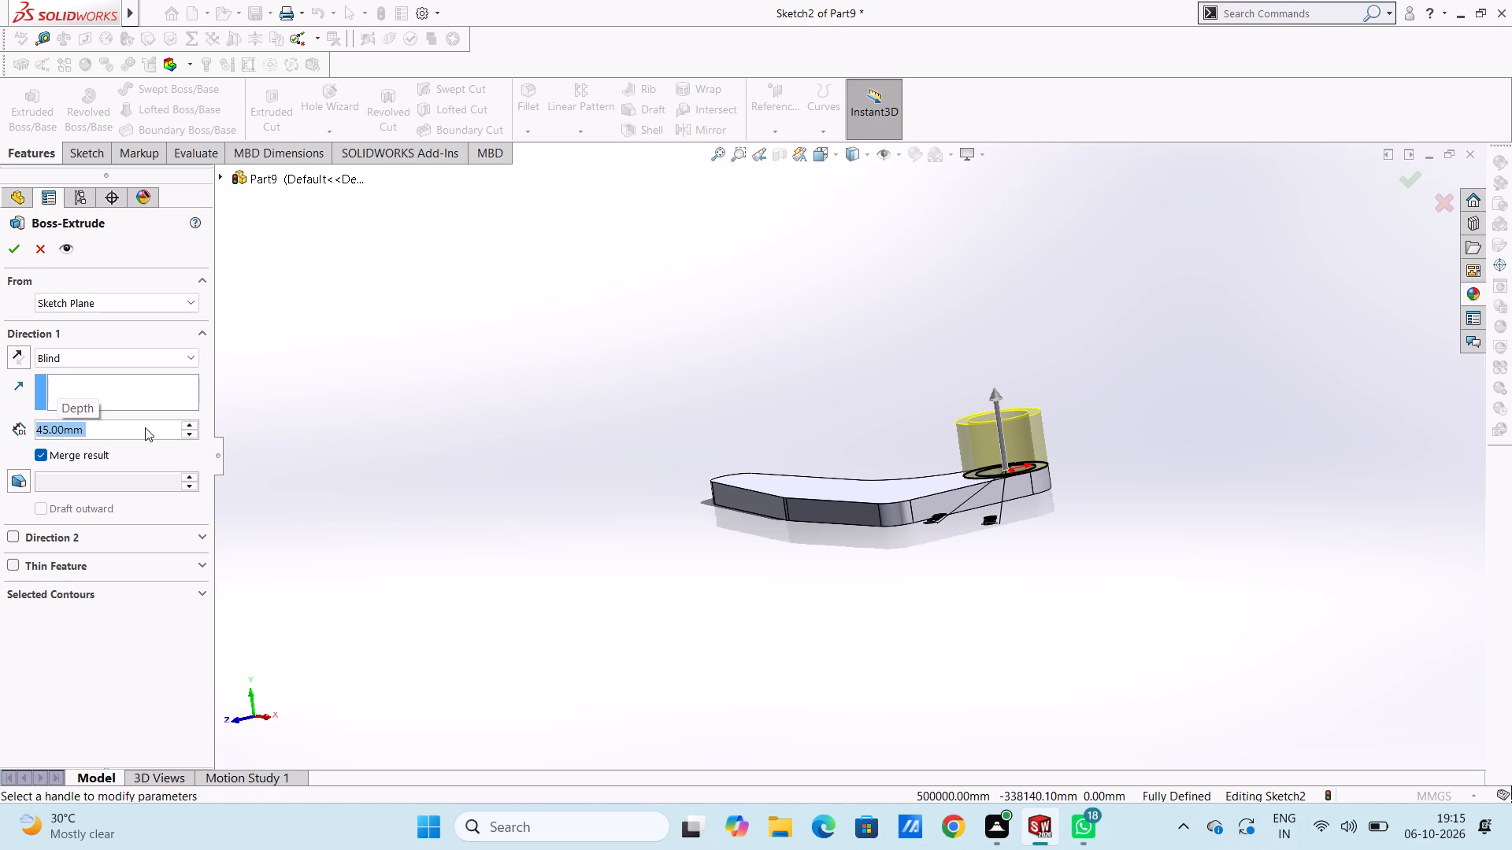
left_click(10, 253)
left_click(316, 410)
Examine the bracket and its ring boss from several angles.
middle_click_drag(409, 351, 411, 356)
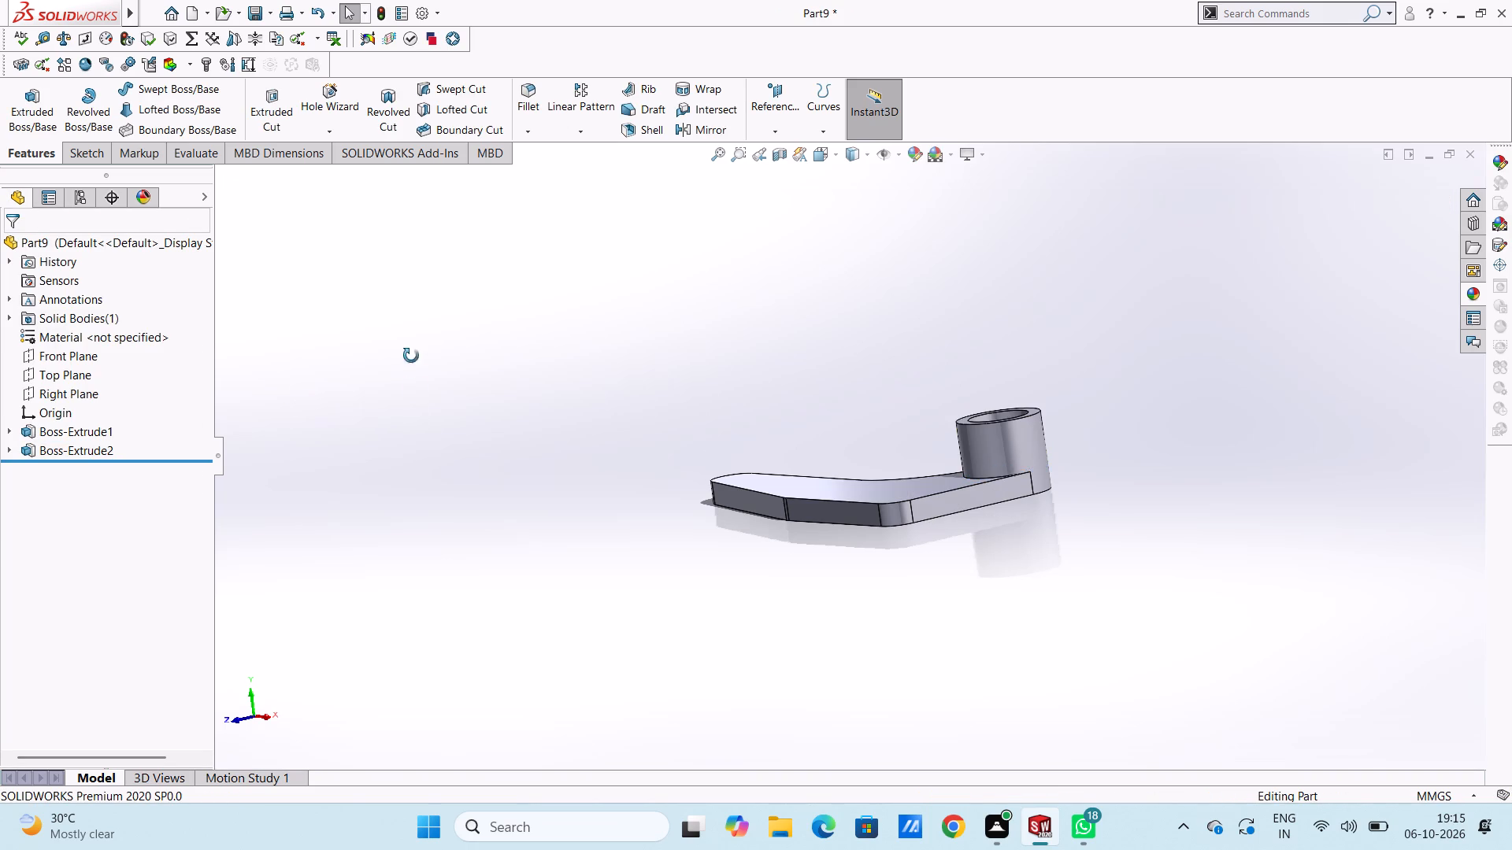
middle_click_drag(411, 356, 420, 626)
middle_click_drag(413, 582, 461, 642)
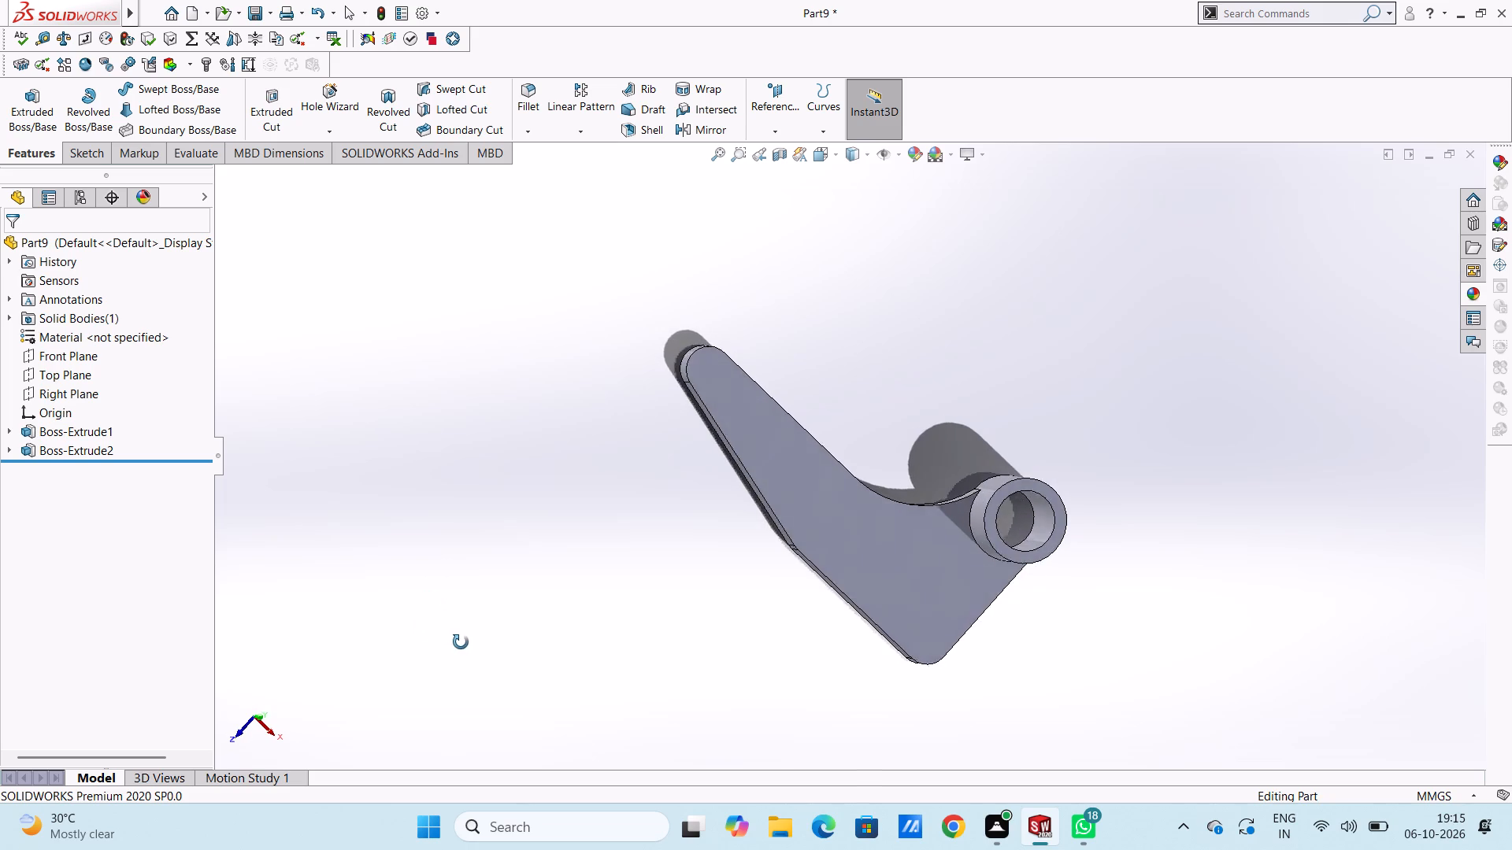
middle_click_drag(461, 642, 491, 668)
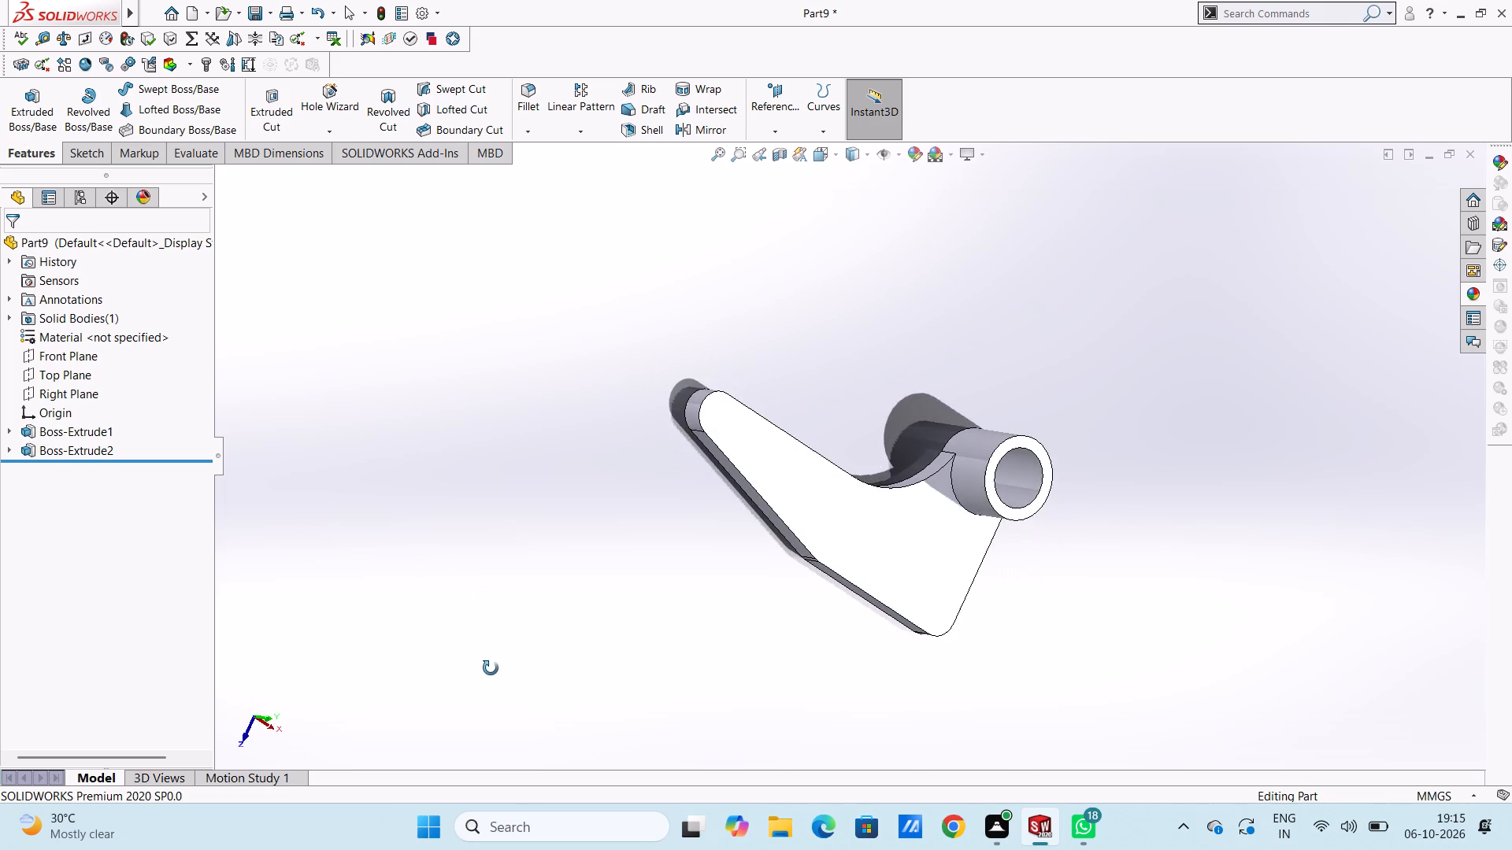
middle_click_drag(491, 668, 489, 668)
middle_click_drag(417, 484, 332, 463)
middle_click_drag(499, 511, 547, 480)
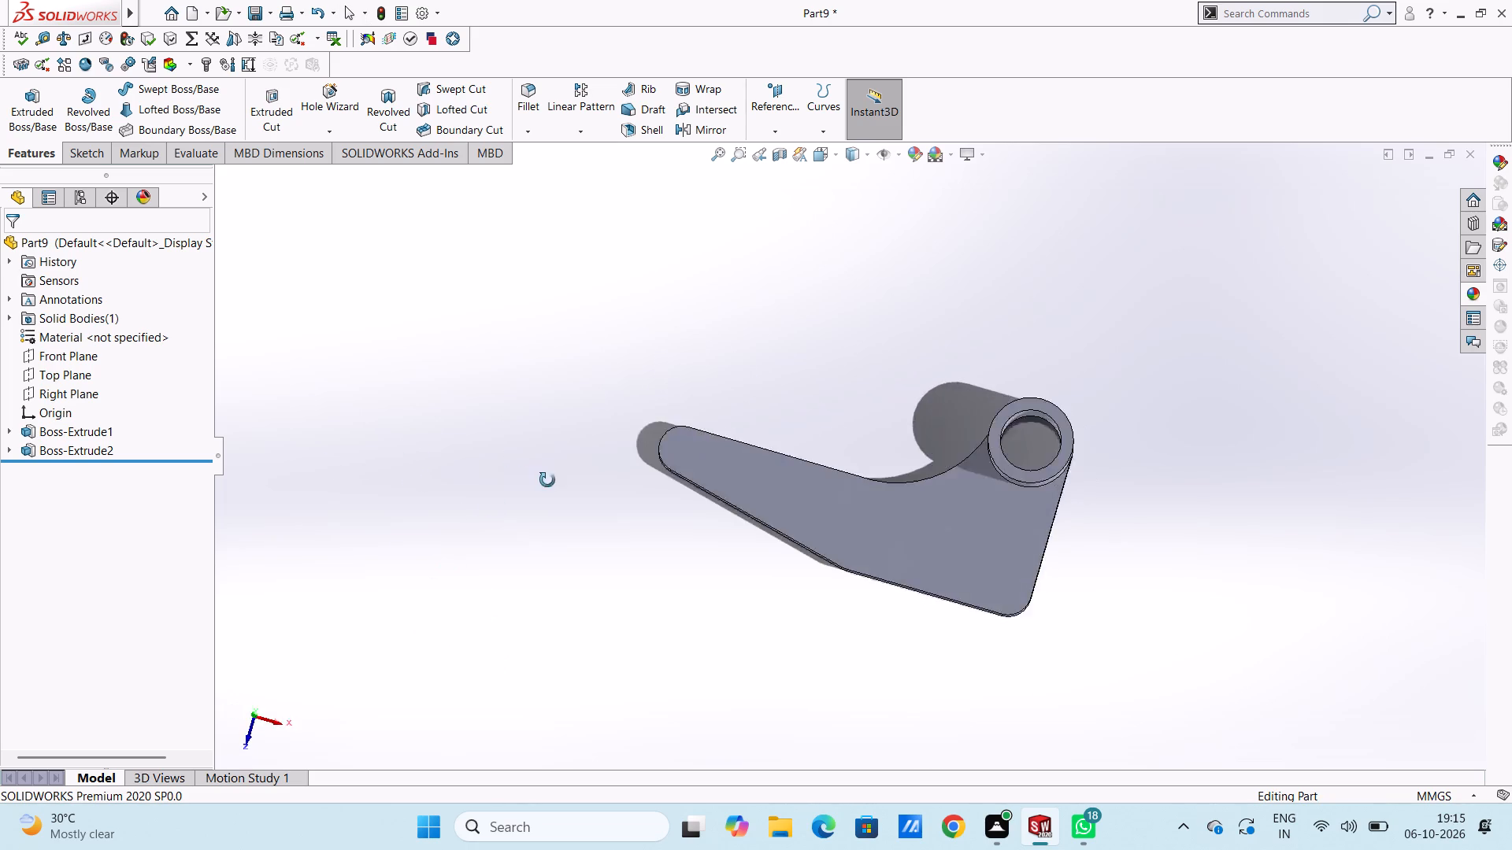
middle_click_drag(547, 480, 508, 408)
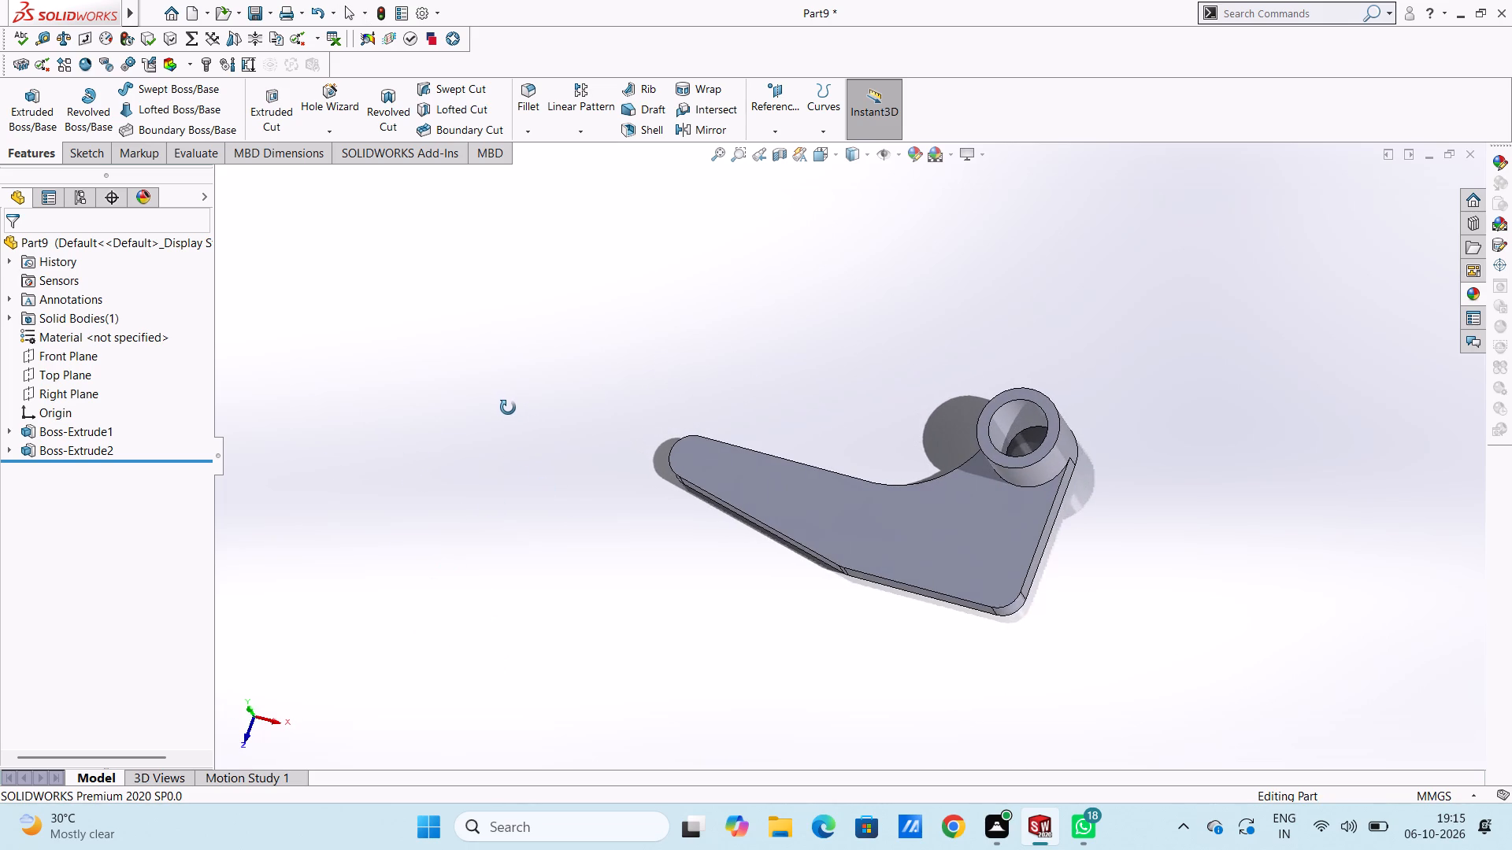
middle_click_drag(508, 408, 510, 408)
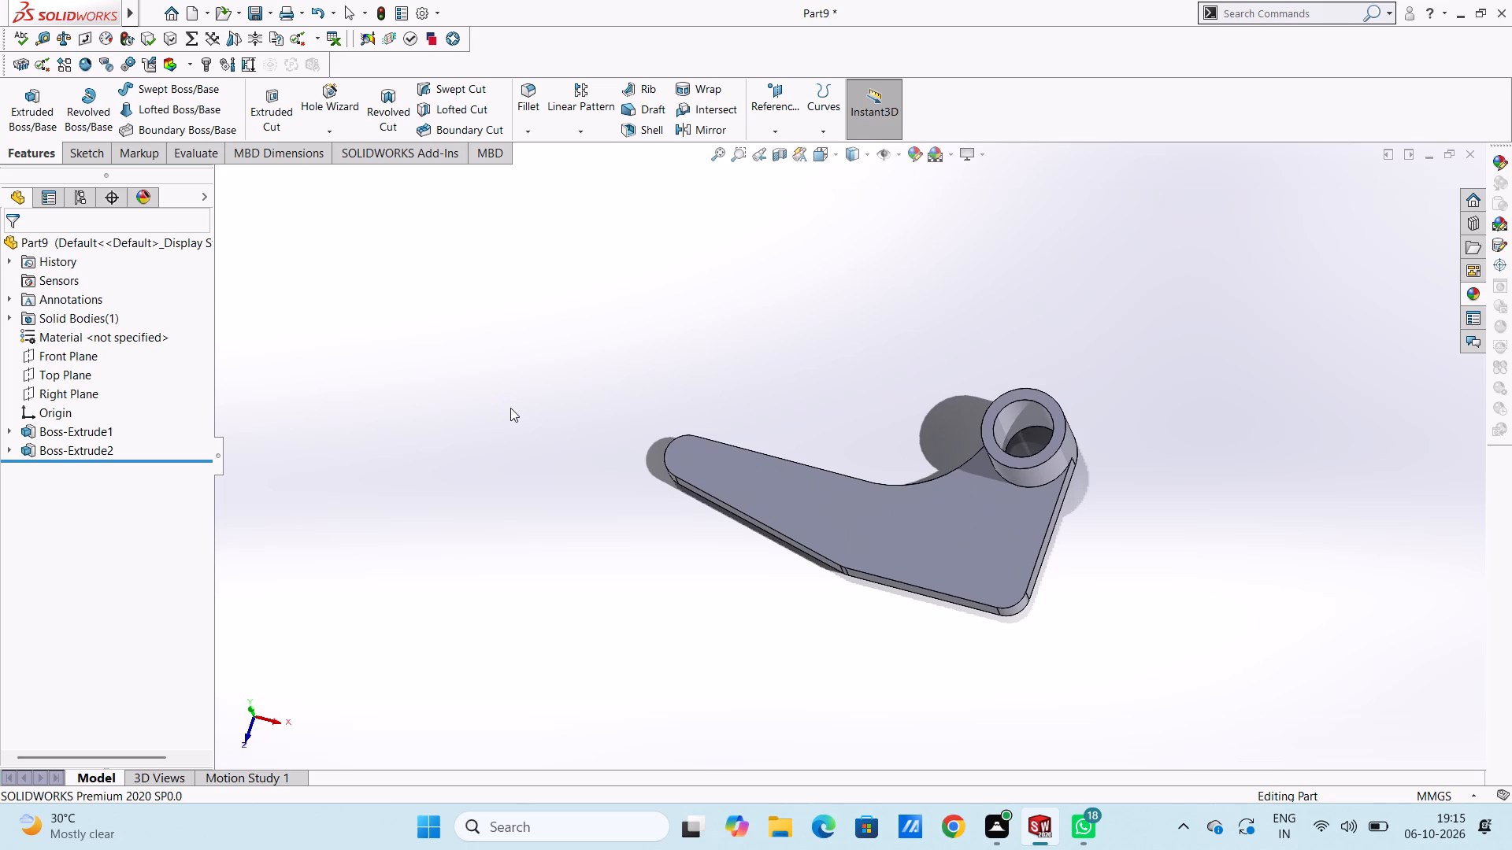
scroll(510, 408, "up", 1)
middle_click_drag(510, 408, 521, 520)
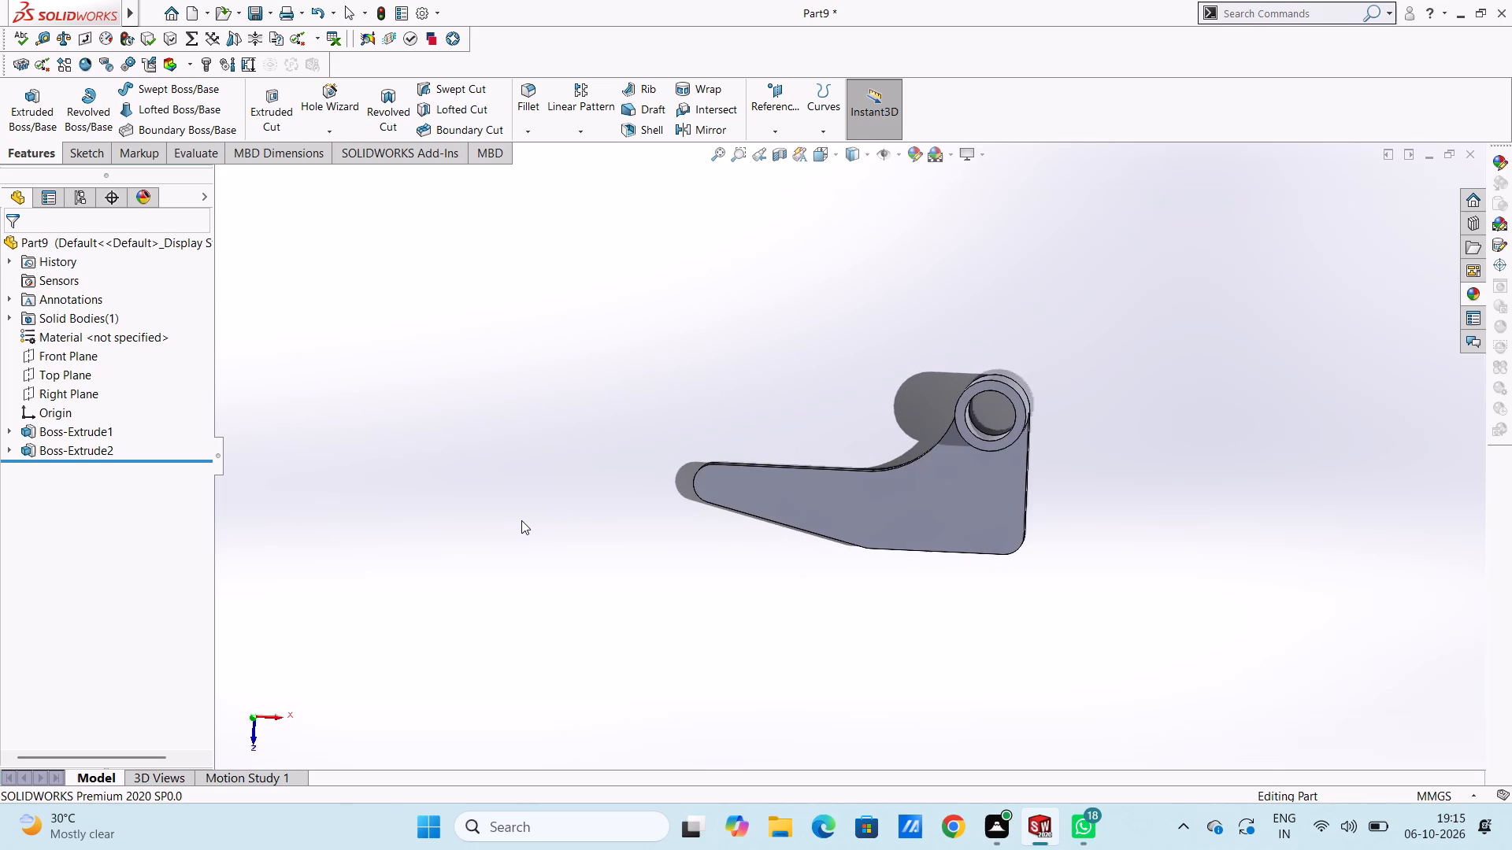
On the plate's top face, sketch three circles about 12 to 14 mm across at the arm end, lower-edge bend and rounded corner.
key("ctrl+5")
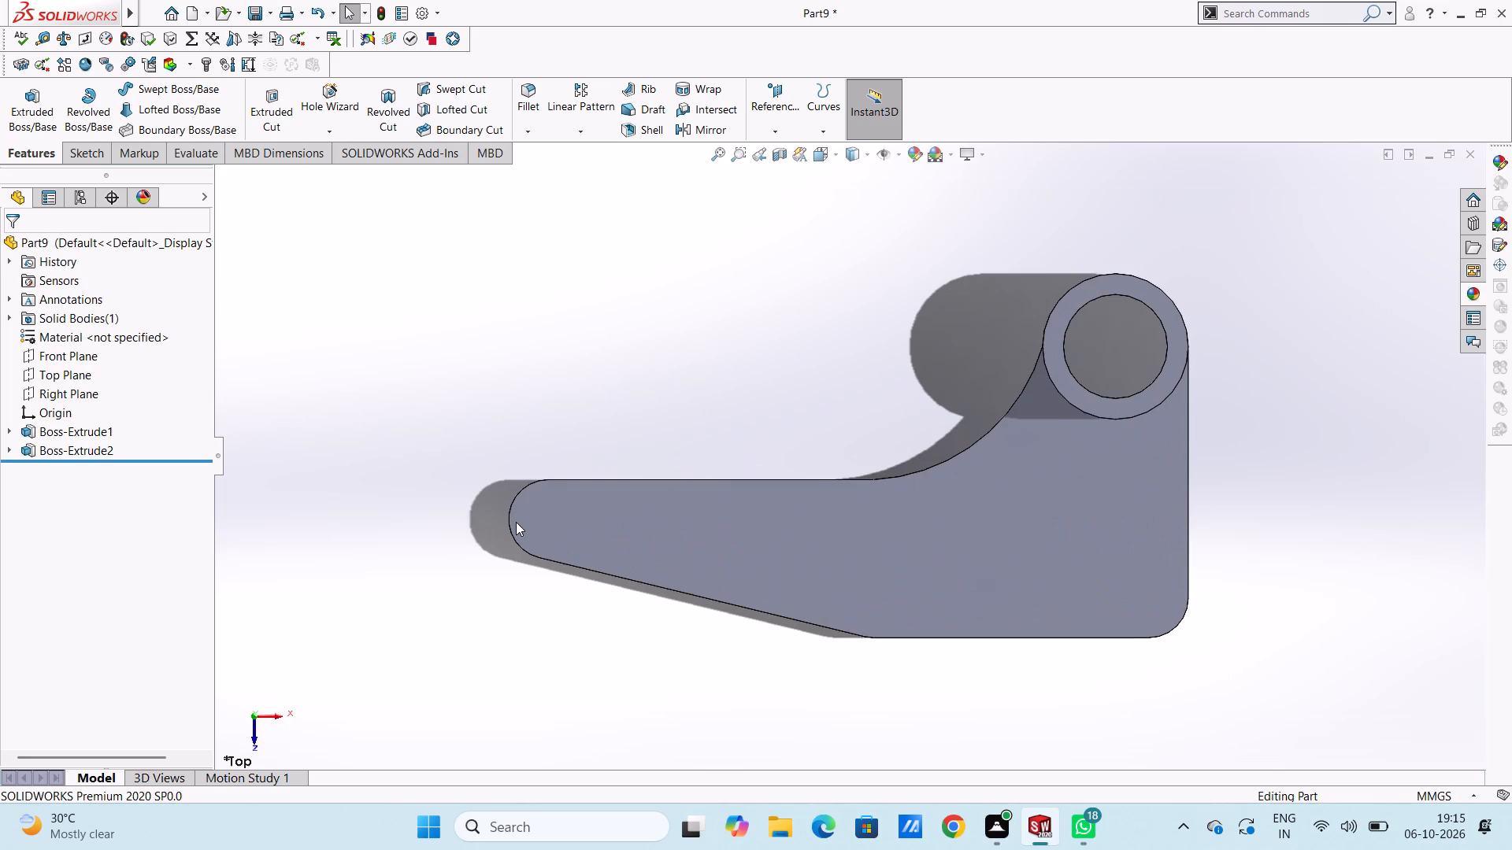
scroll(516, 522, "up", 3)
scroll(972, 502, "down", 1)
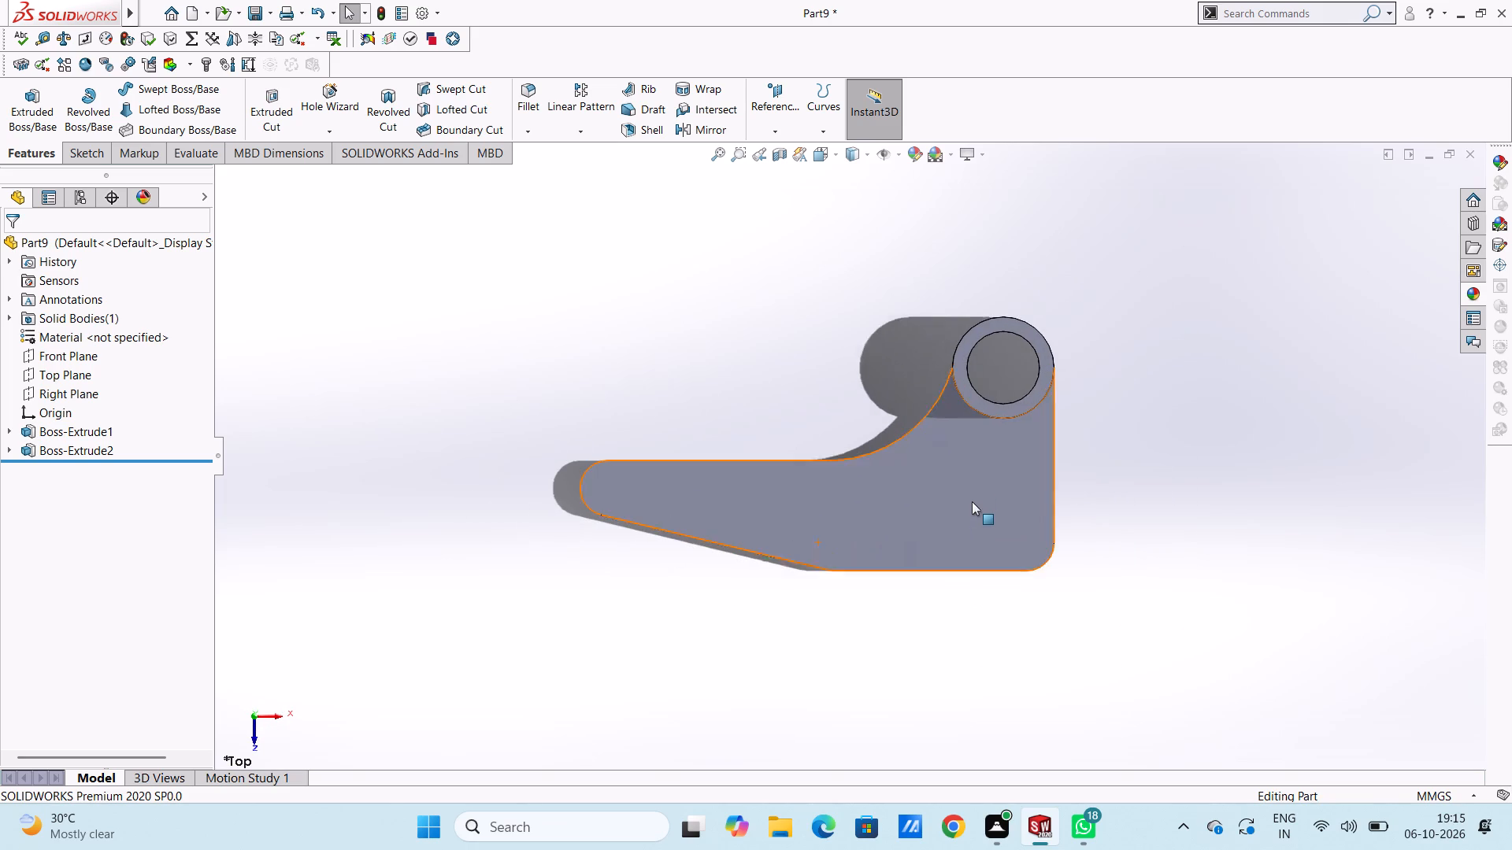
scroll(972, 501, "down", 1)
left_click(780, 506)
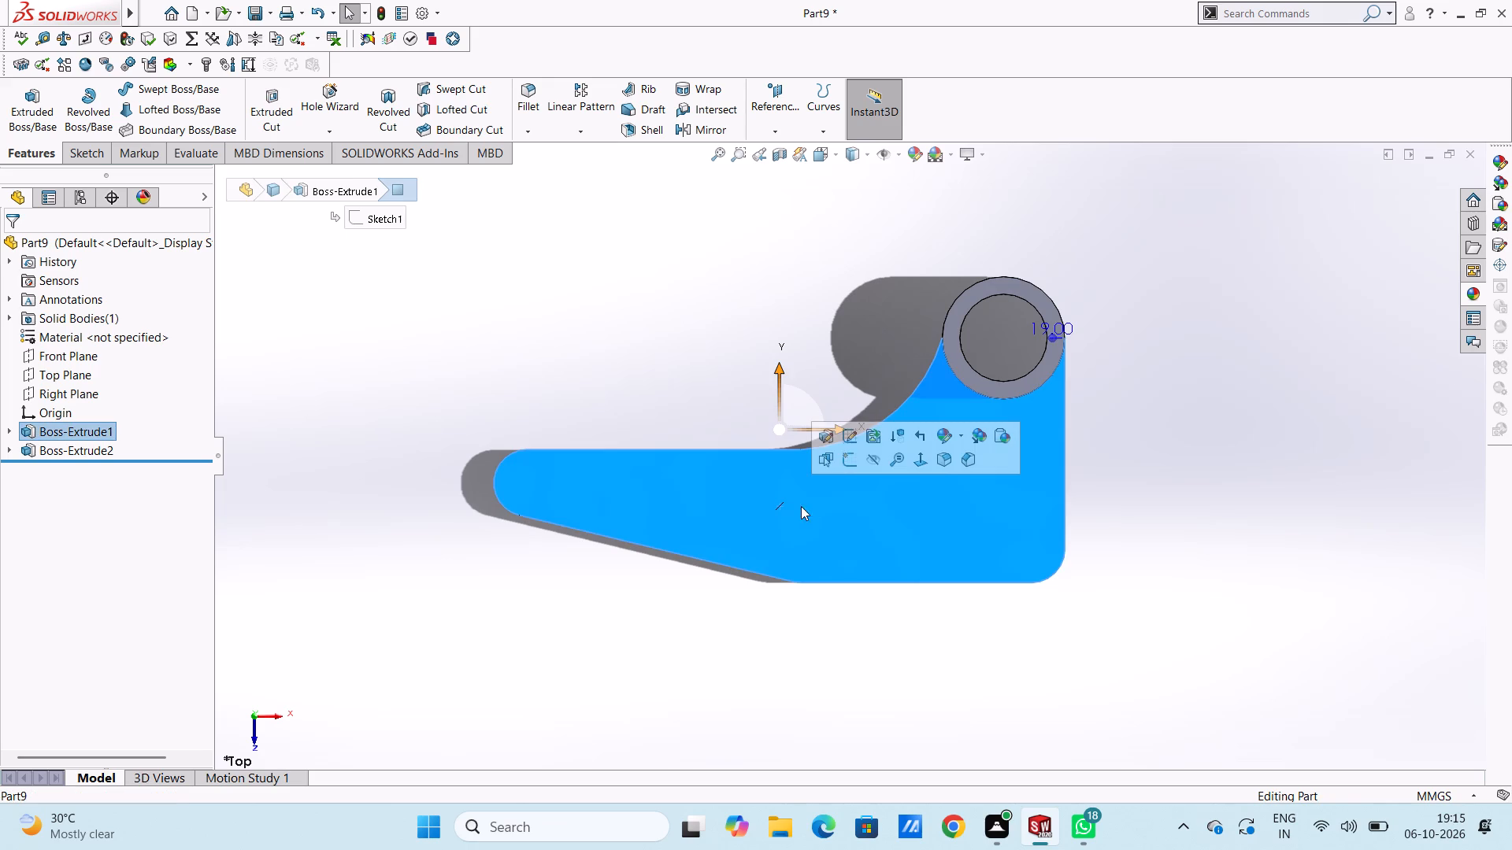
left_click(842, 468)
left_click(643, 397)
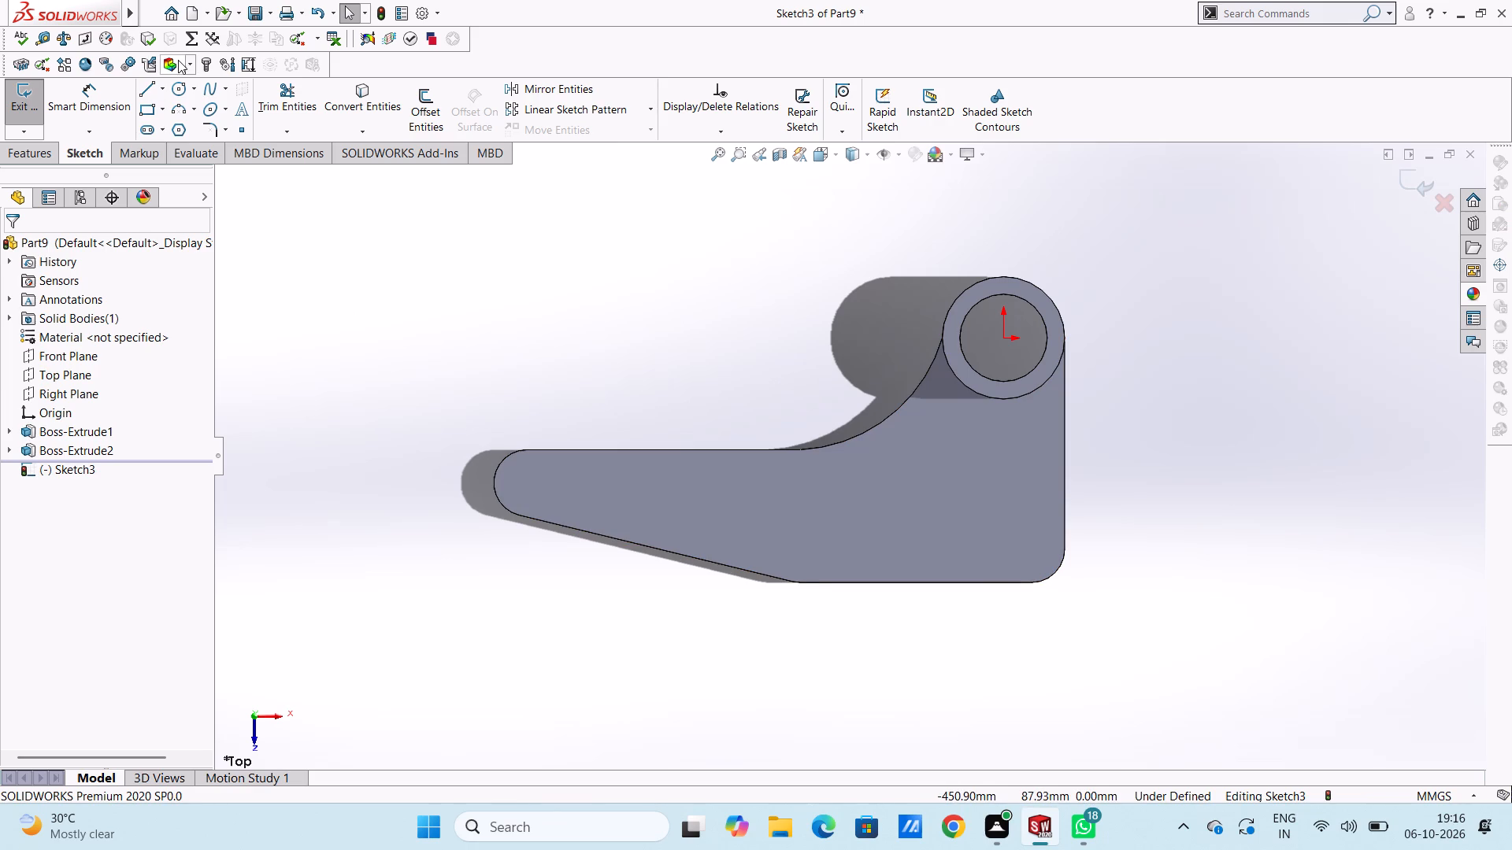
left_click(176, 88)
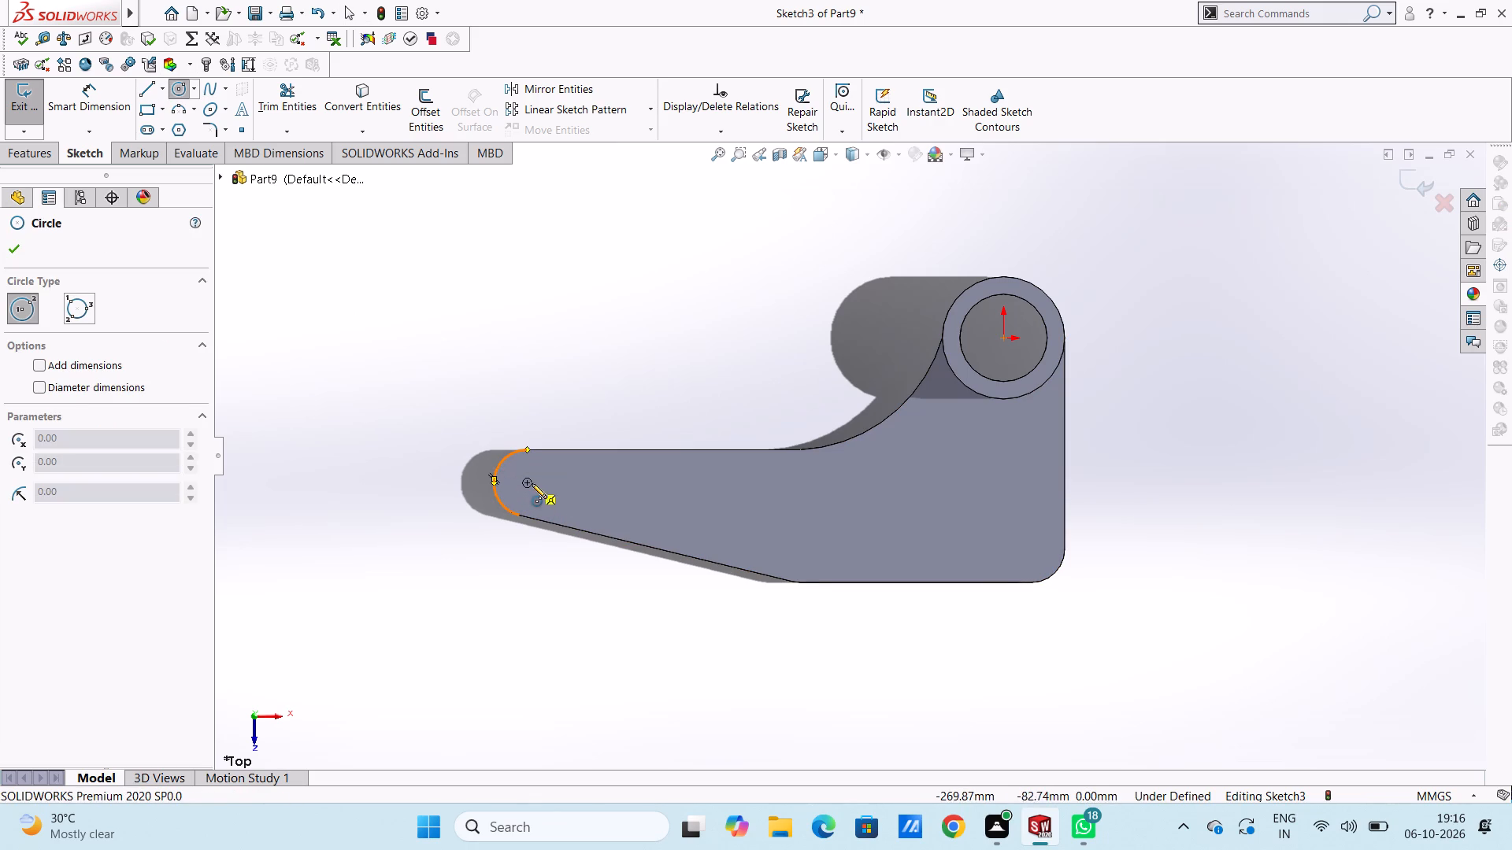
left_click(525, 481)
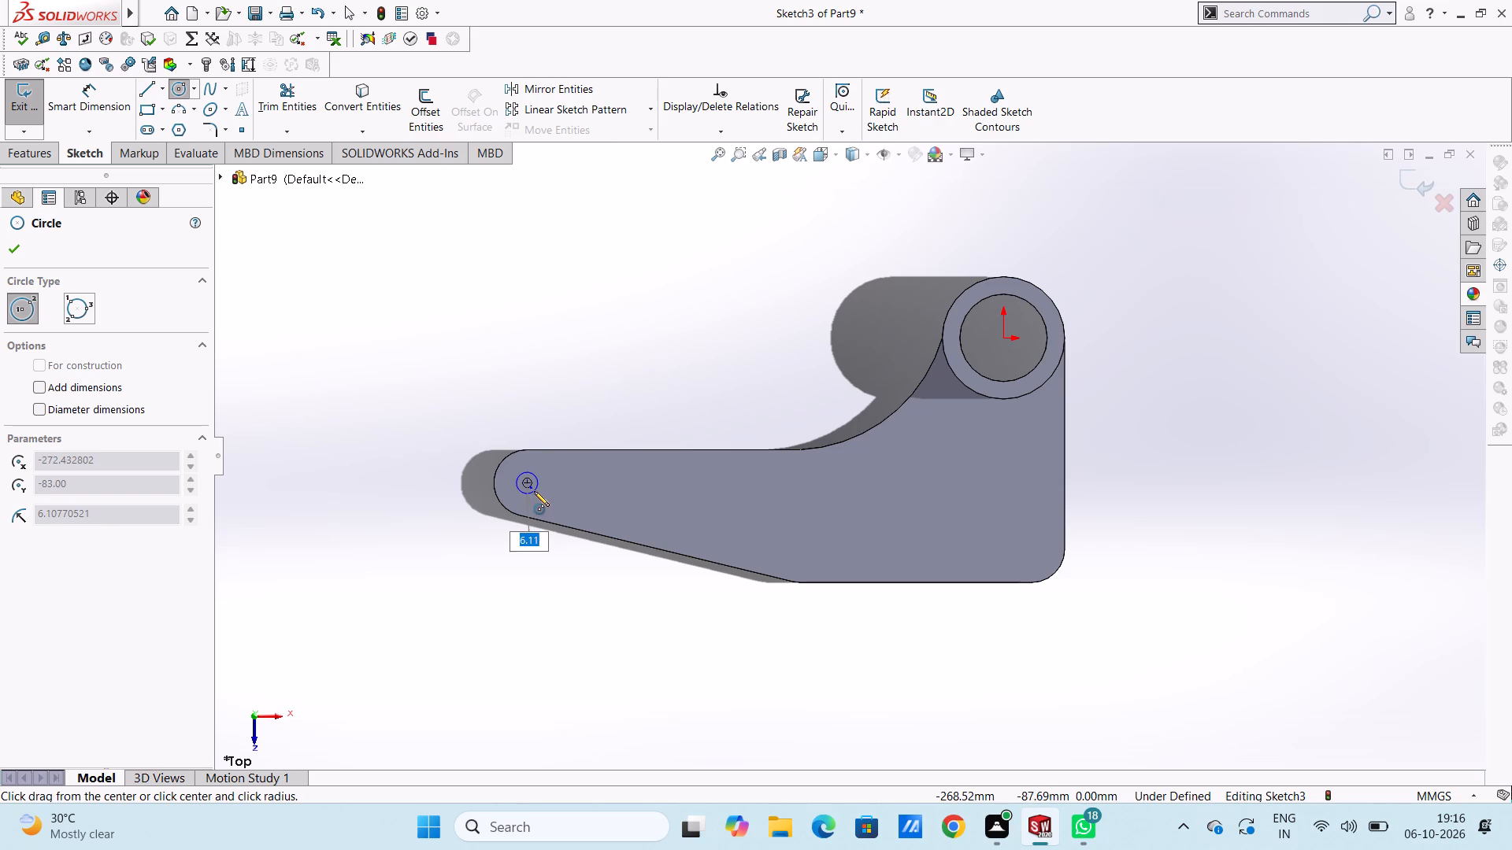
left_click(534, 491)
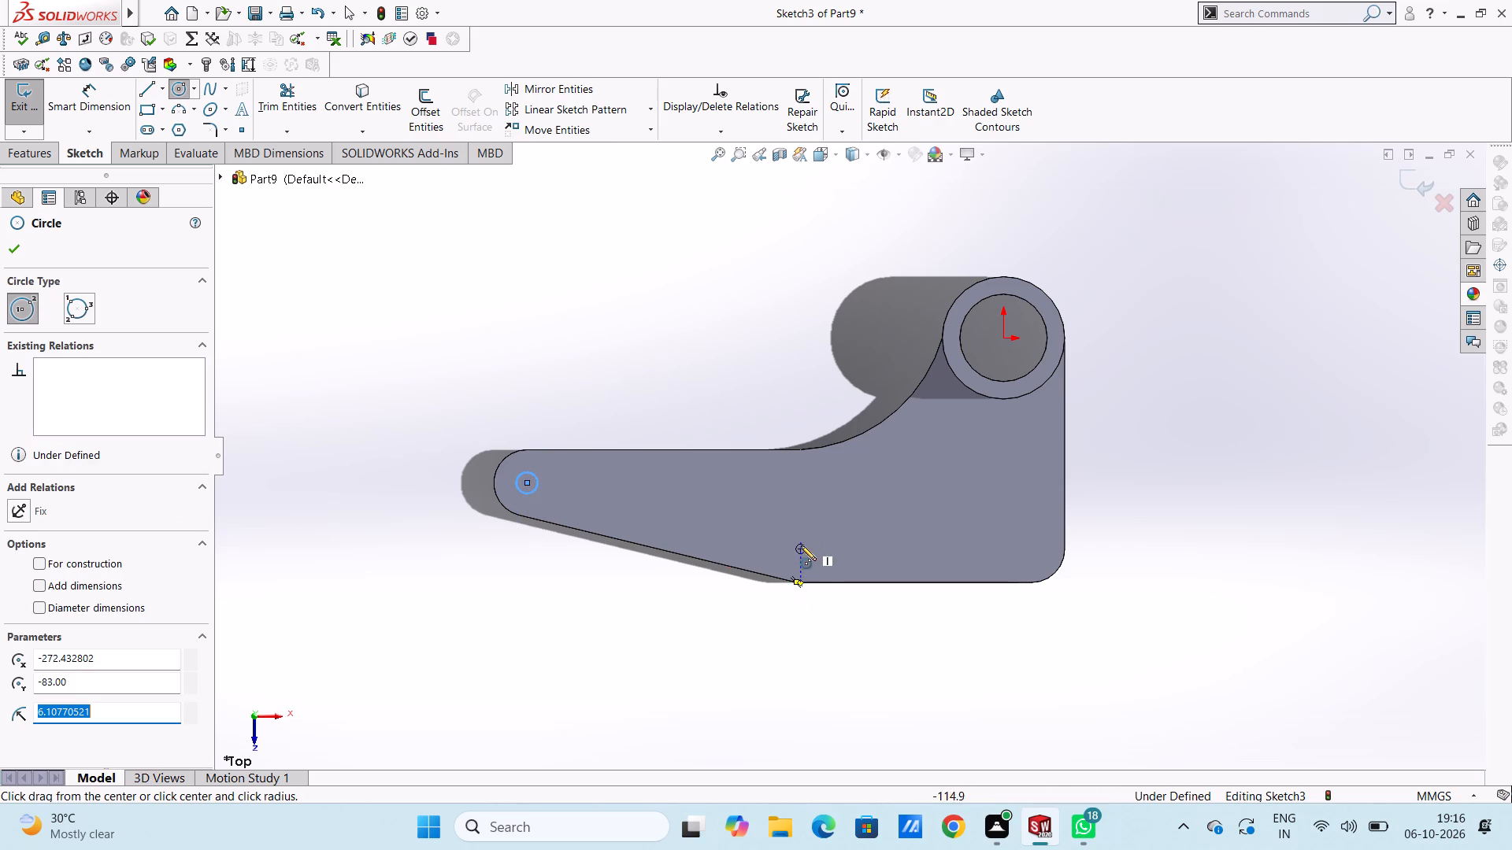
left_click(799, 548)
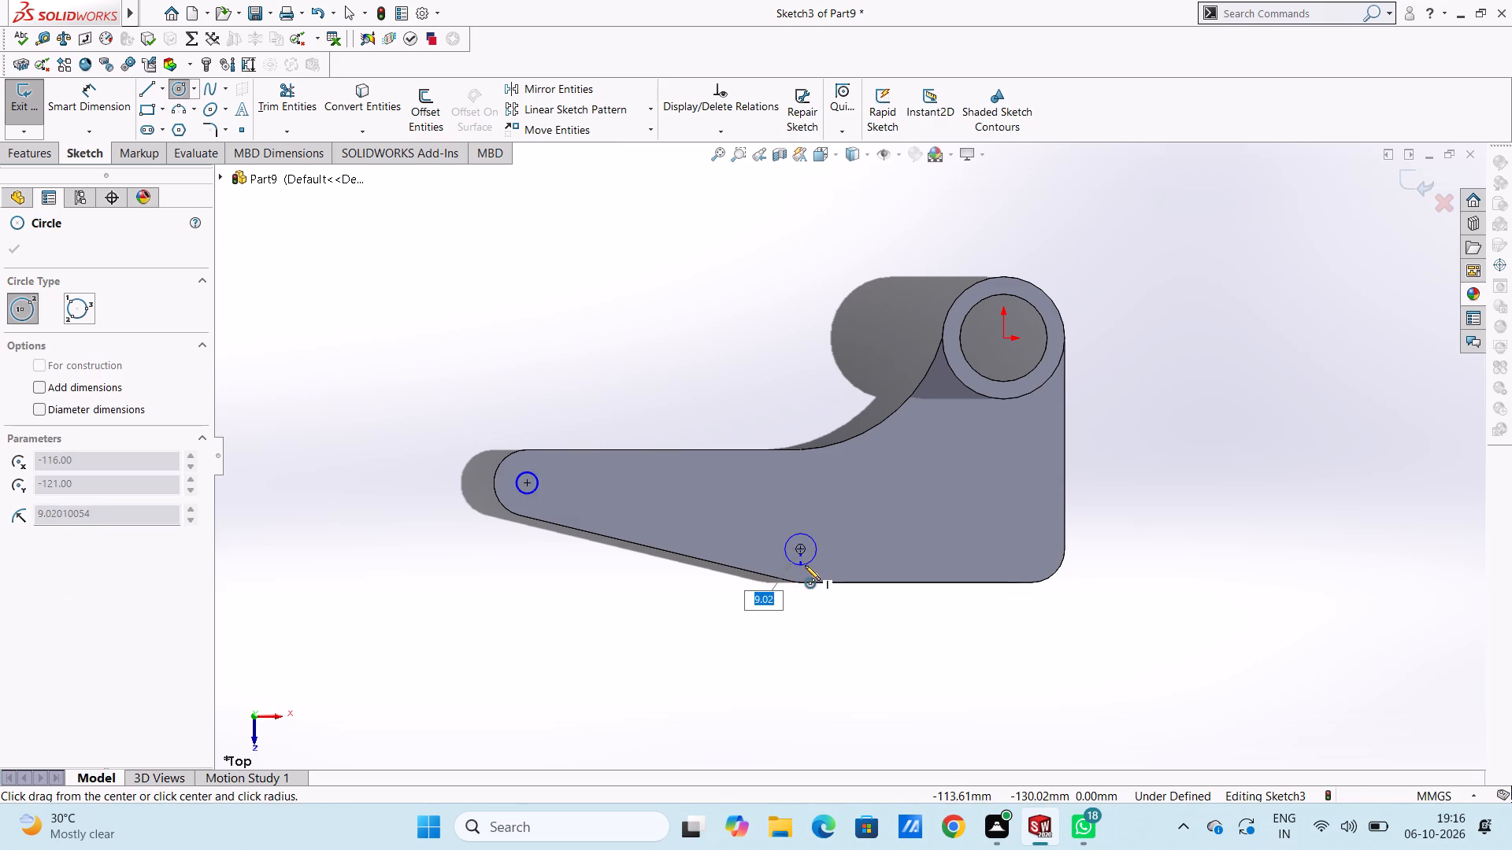
left_click(804, 562)
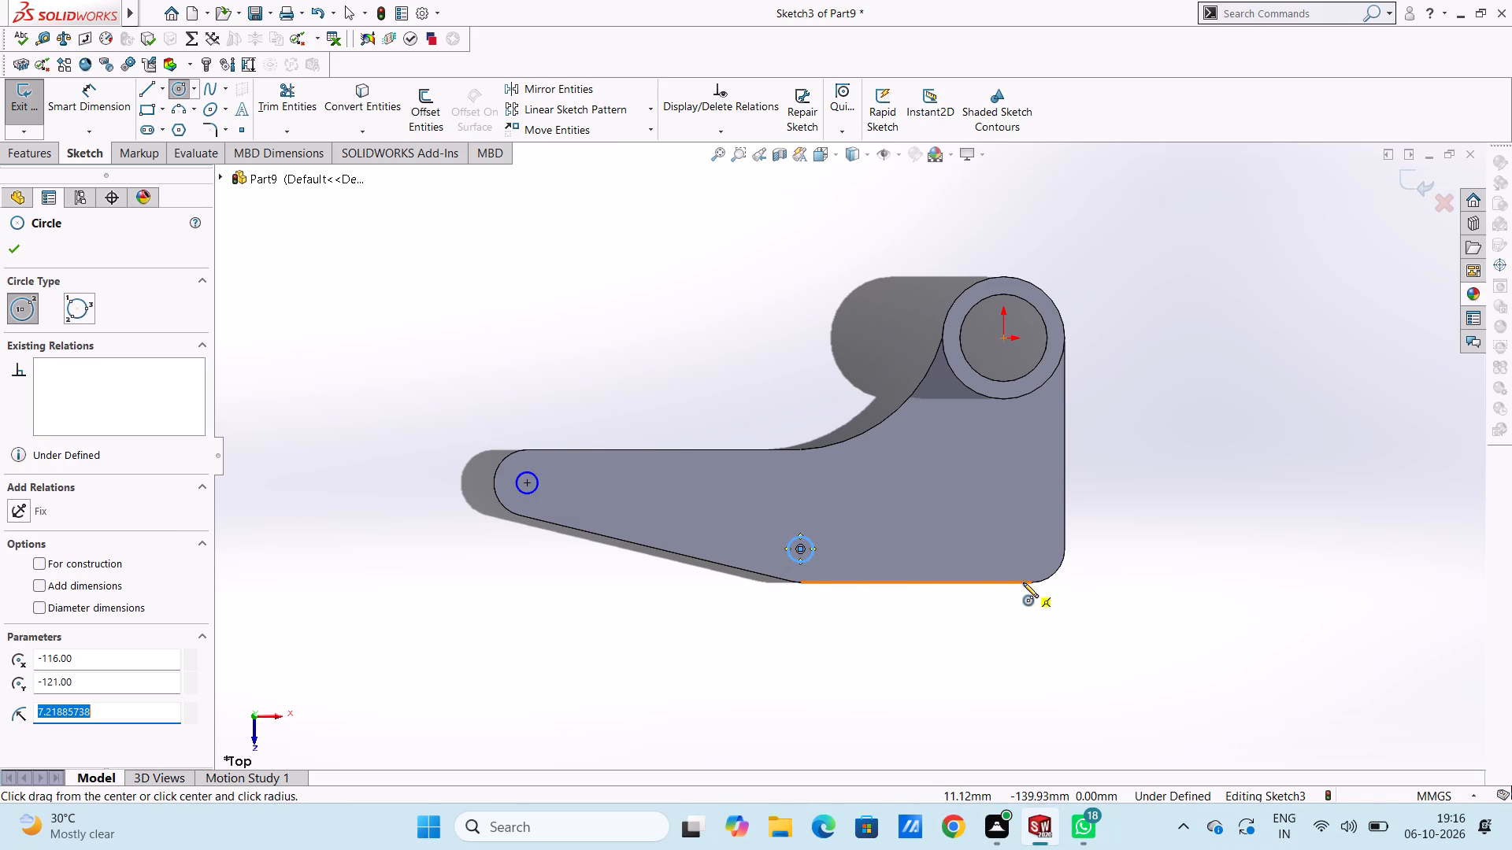
left_click(1030, 547)
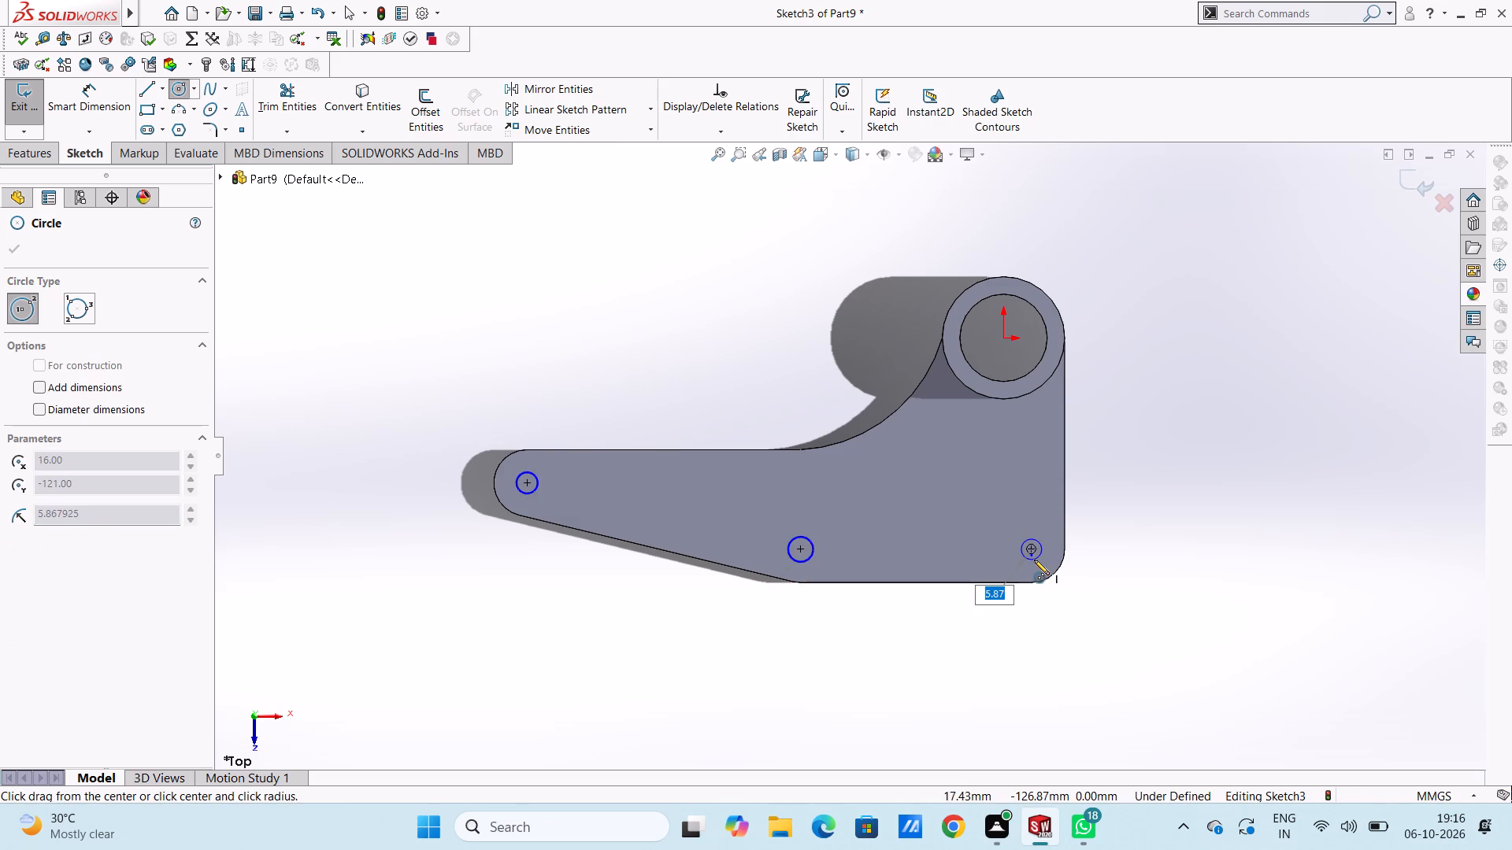
left_click(1034, 560)
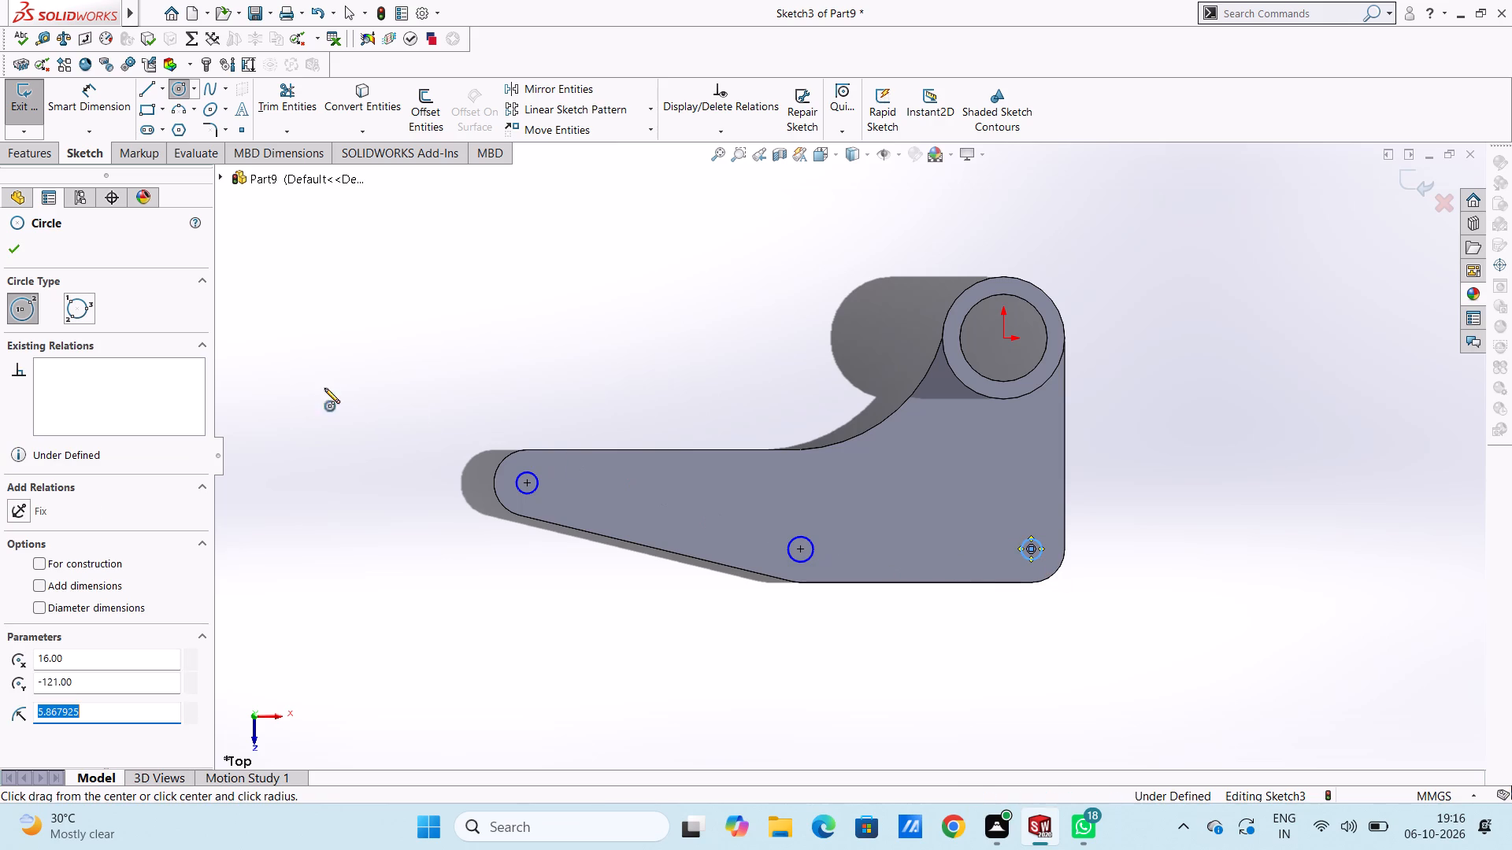
left_click(16, 249)
Dimension the diameters of all three small circles as 12 mm.
left_click(73, 98)
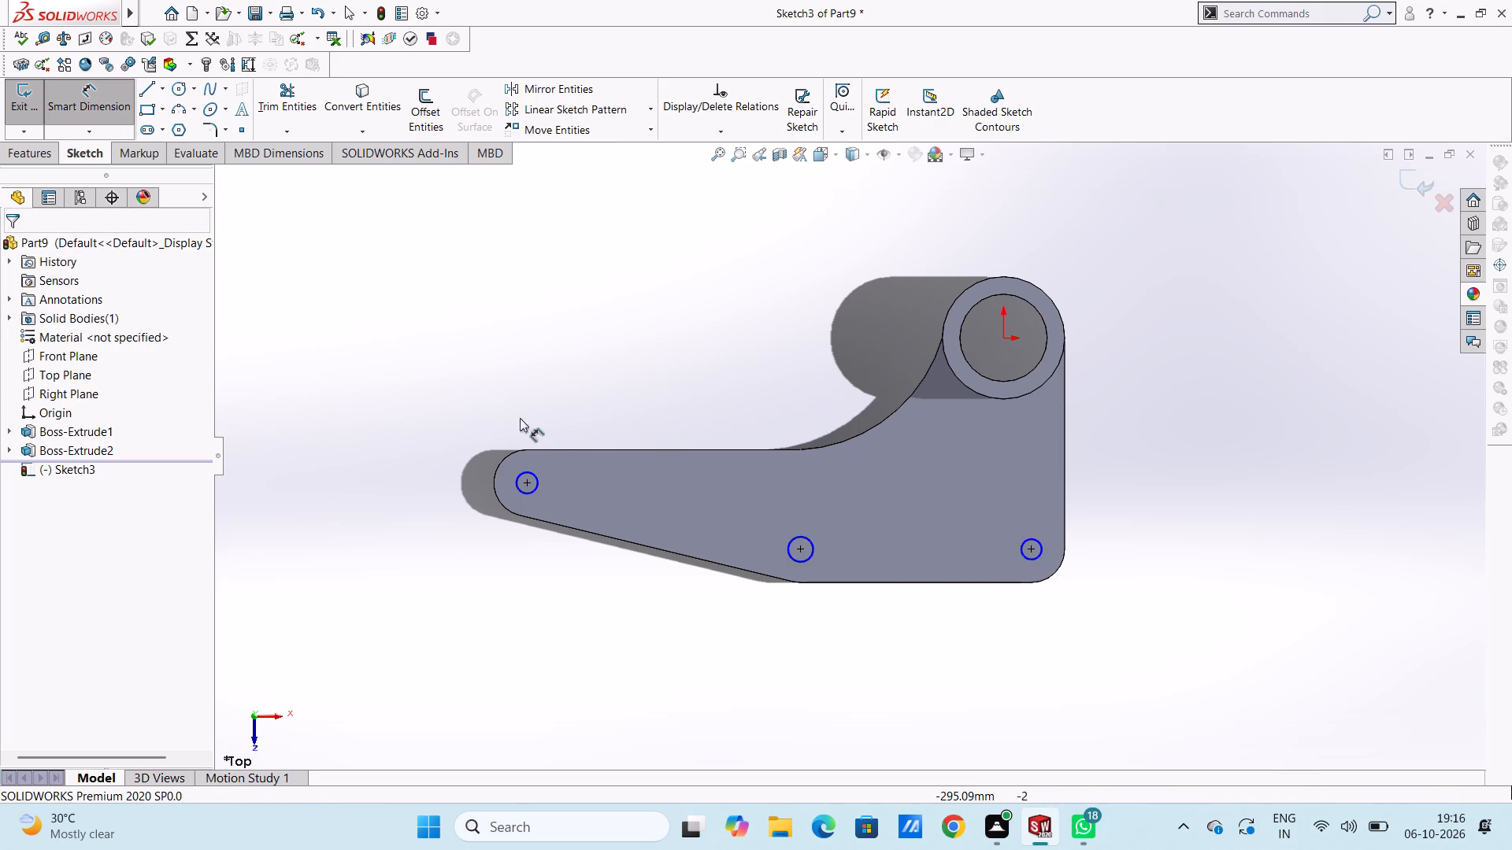
left_click(533, 486)
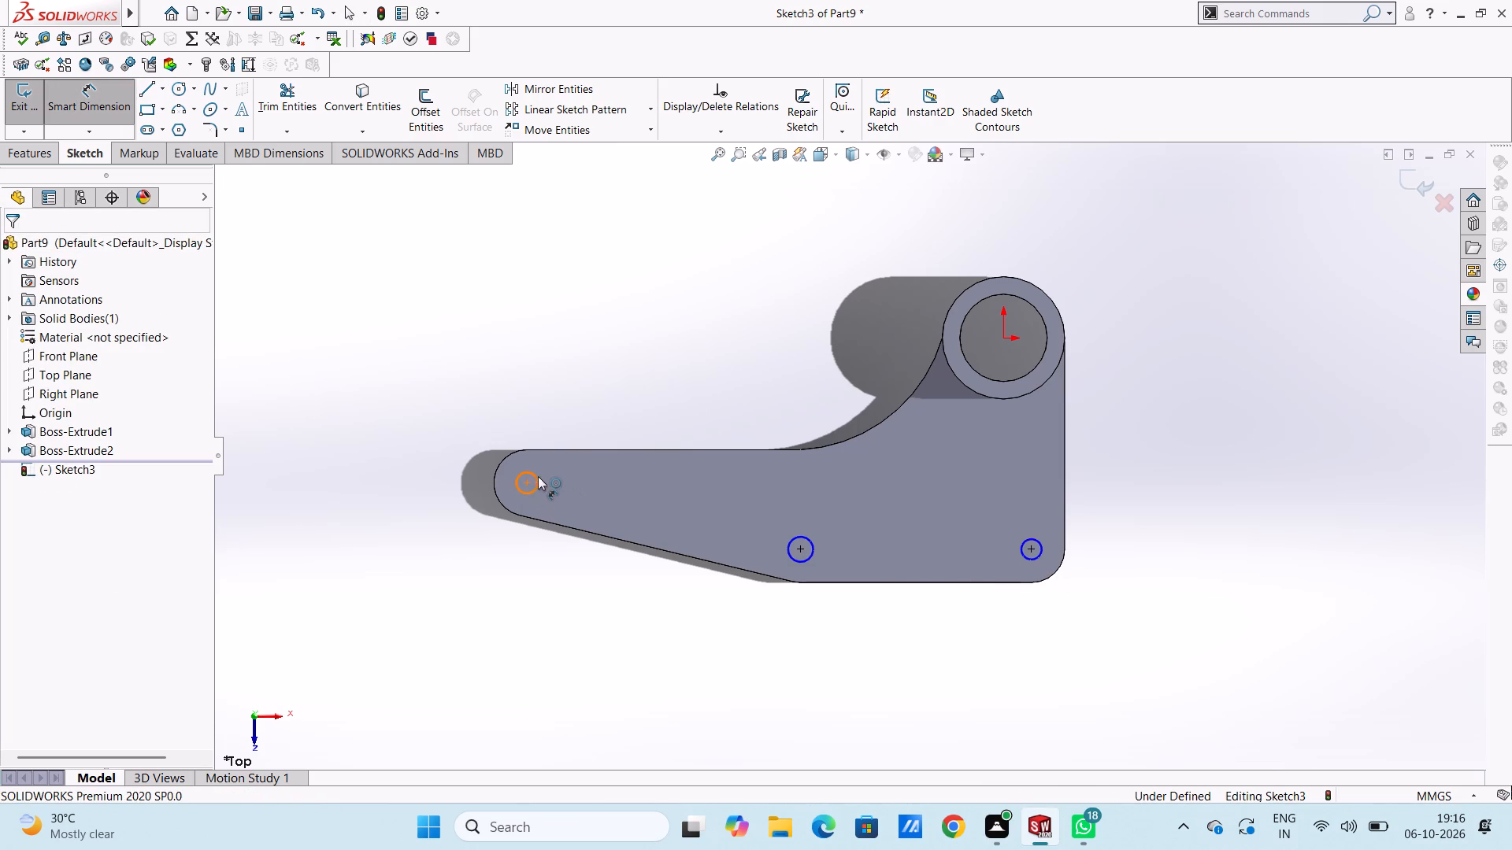
left_click(661, 307)
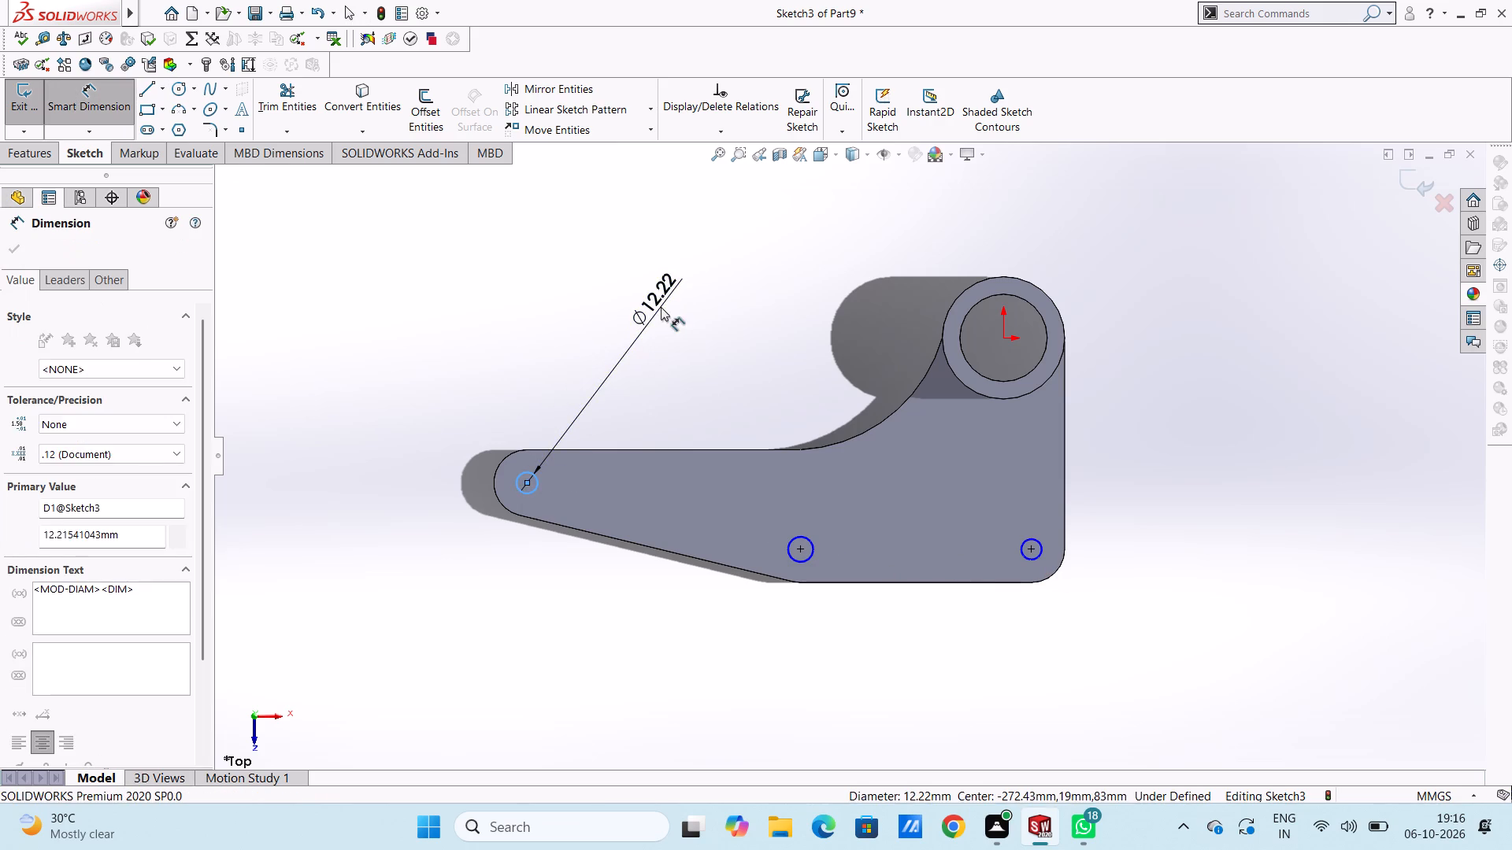
type("12")
key("Return")
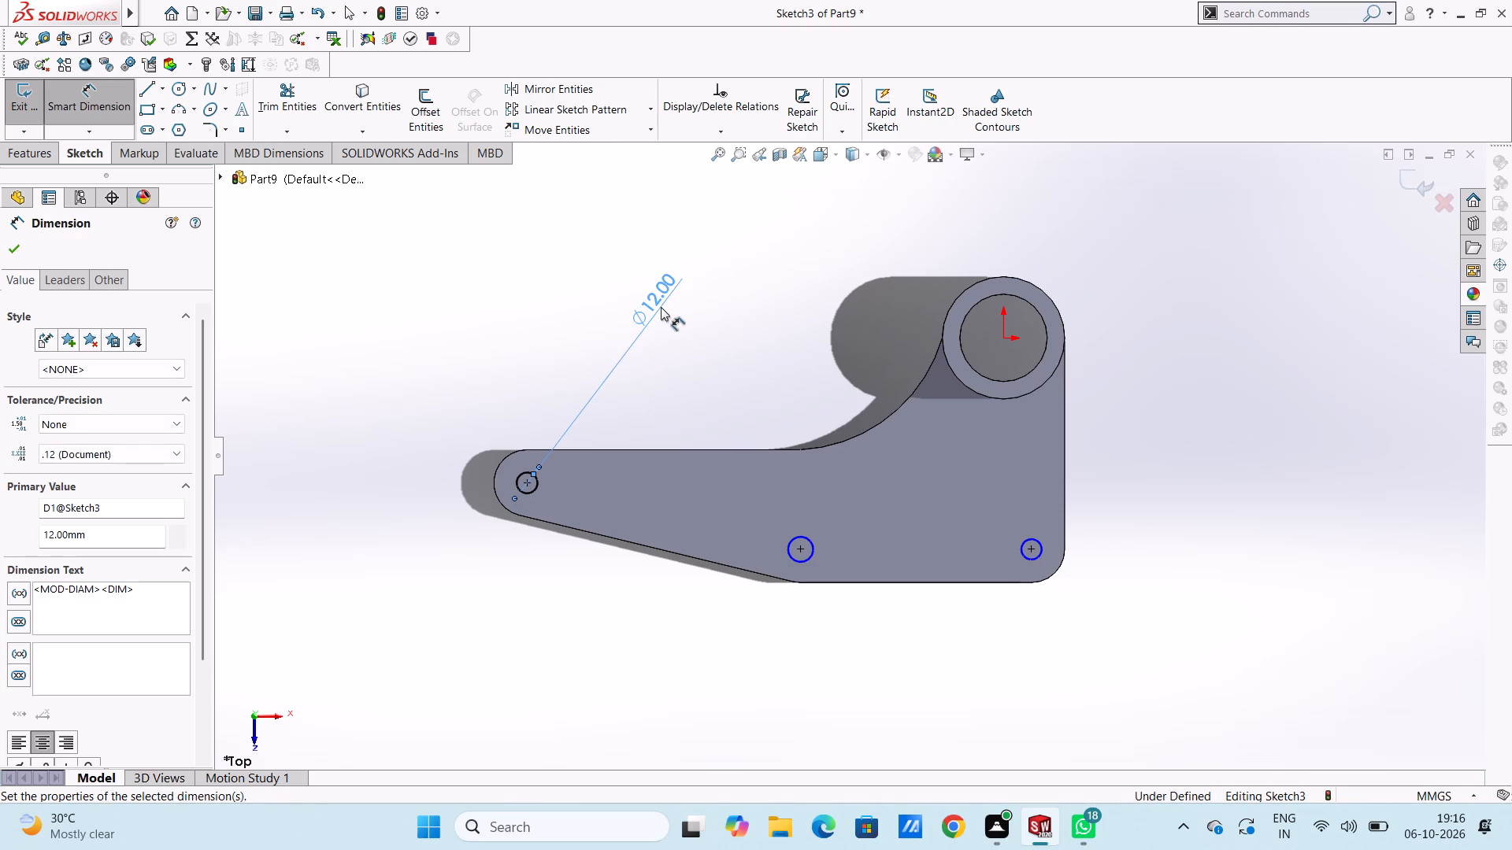
left_click(706, 367)
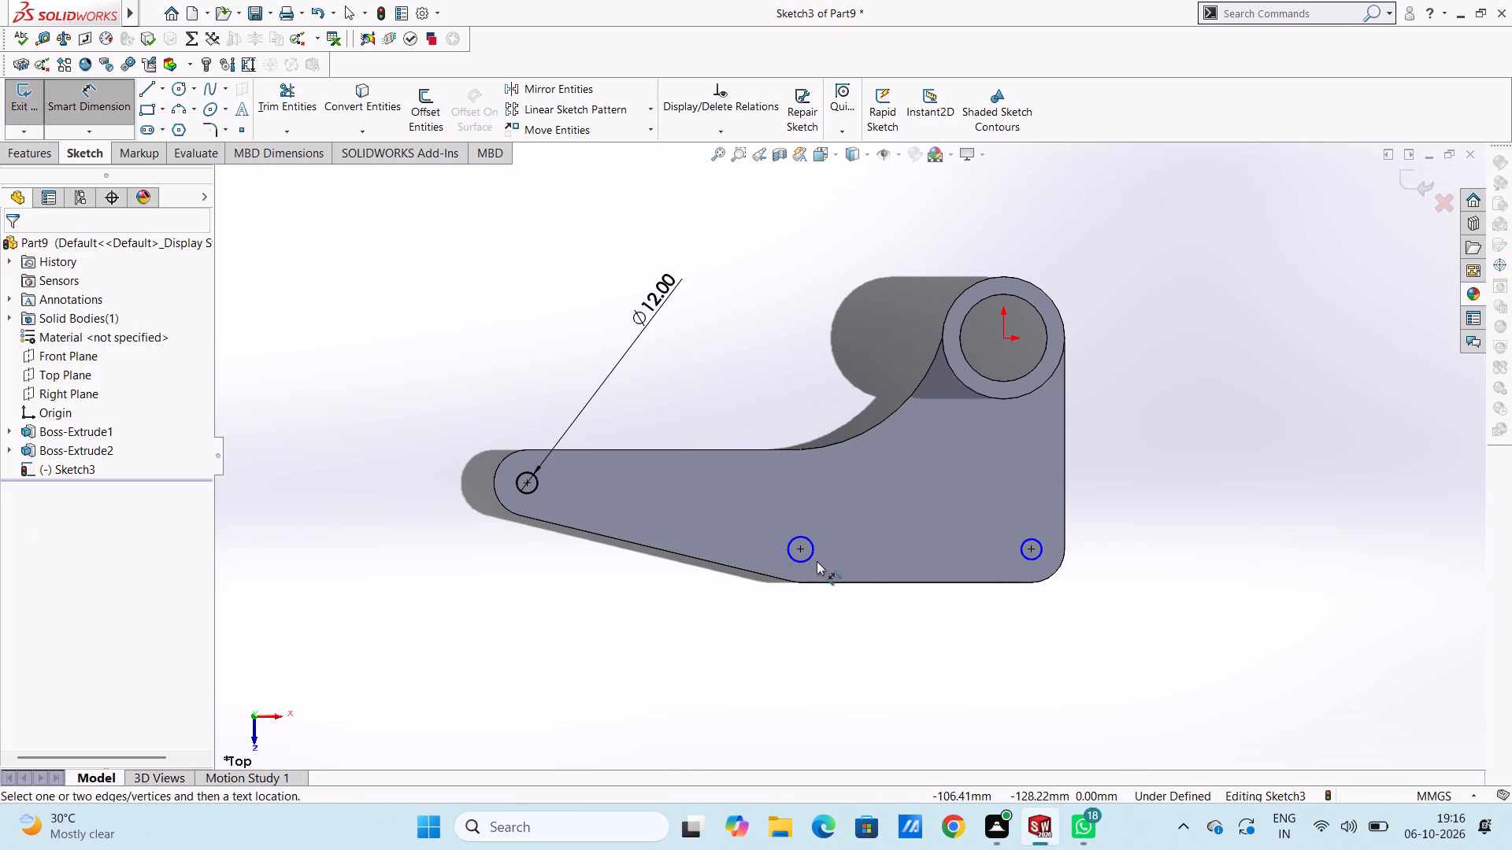
left_click(808, 556)
left_click(830, 677)
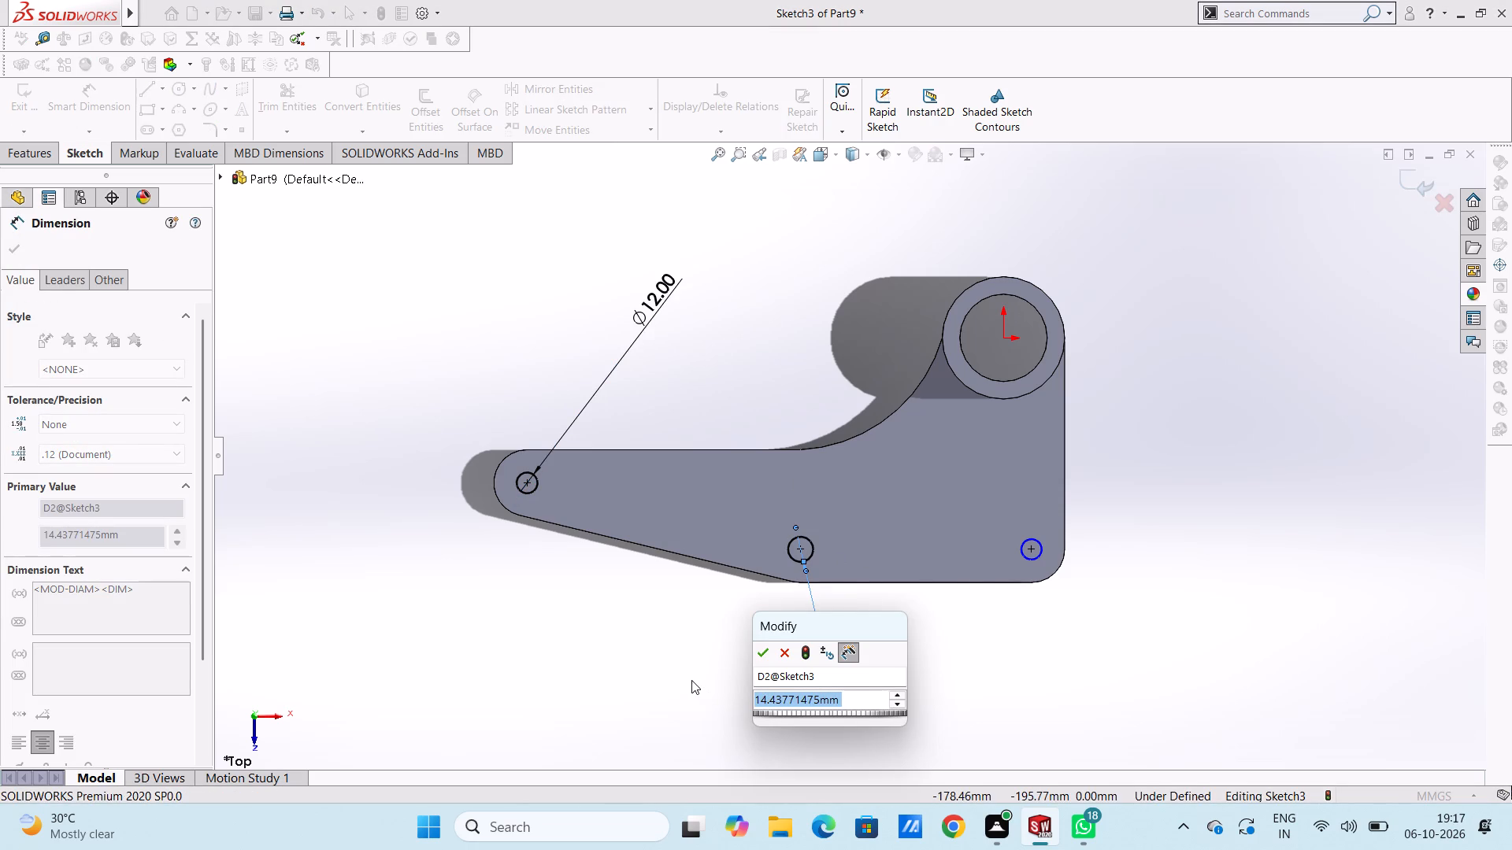
type("12")
key("Return")
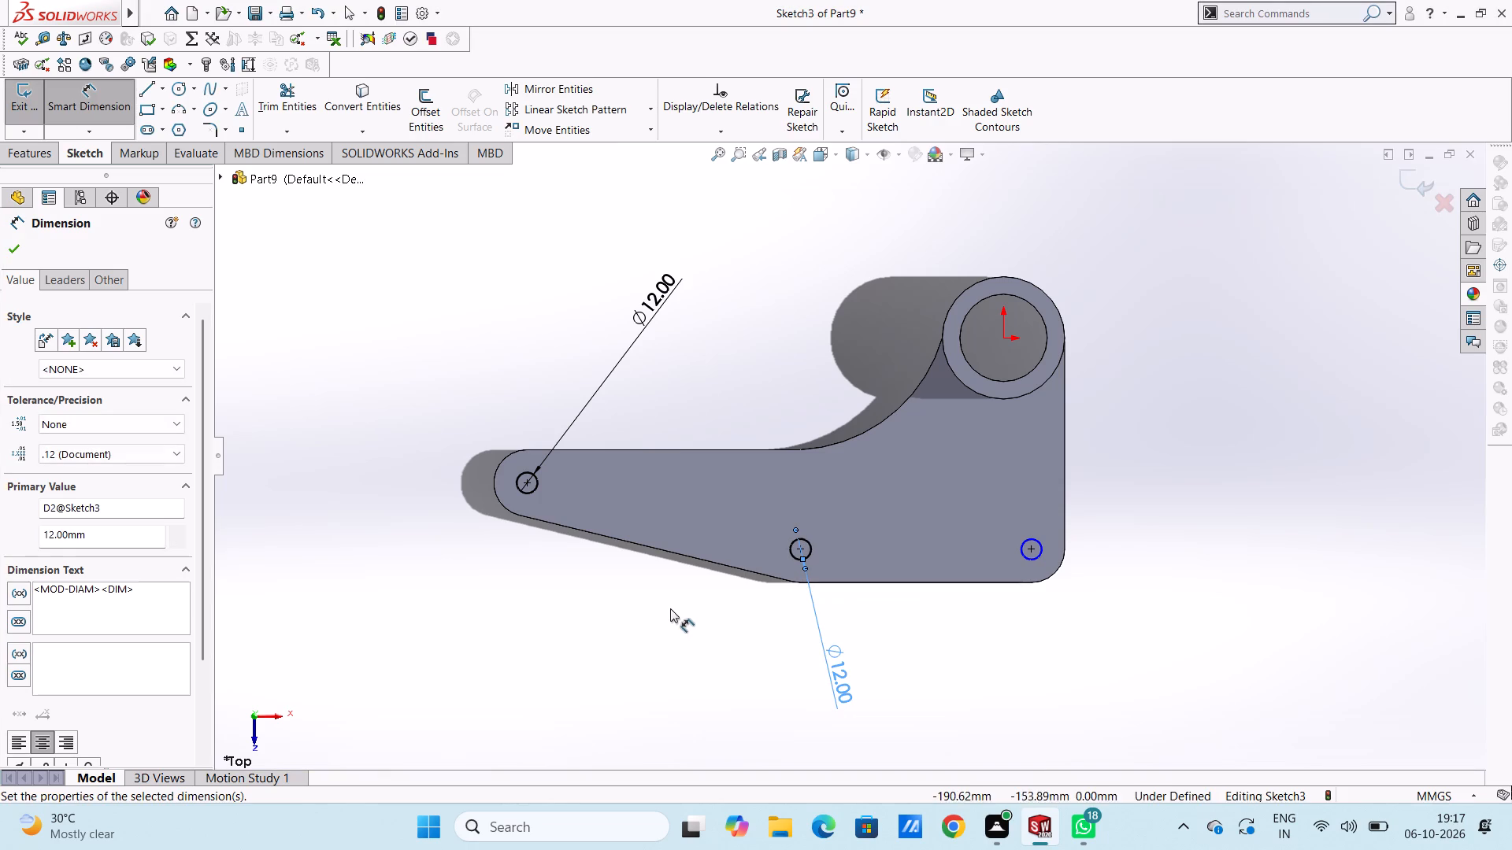
left_click(670, 608)
left_click(1043, 545)
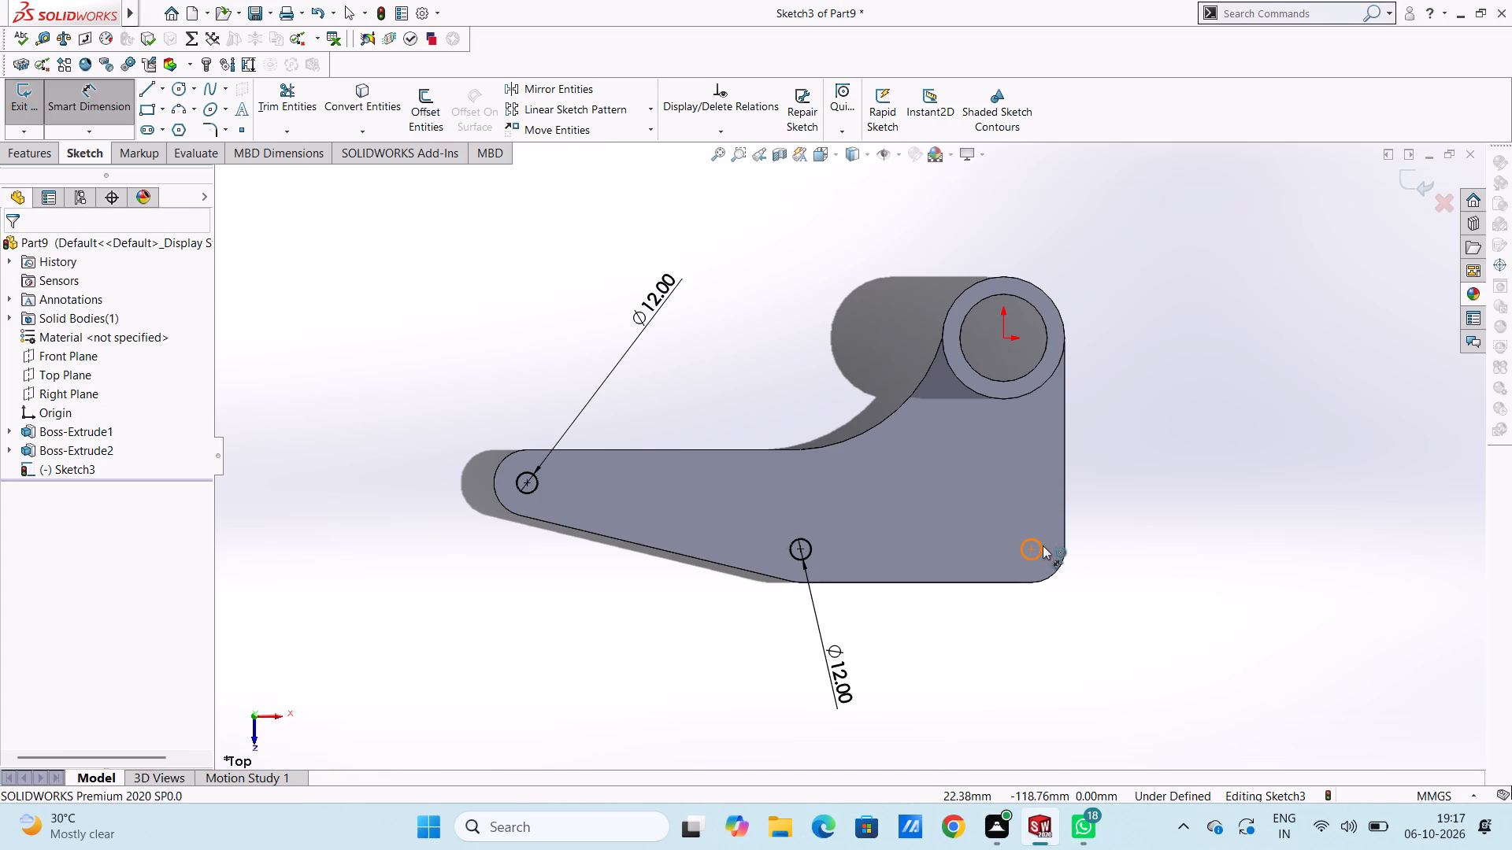
left_click(1202, 633)
type("12")
key("Return")
left_click(1025, 656)
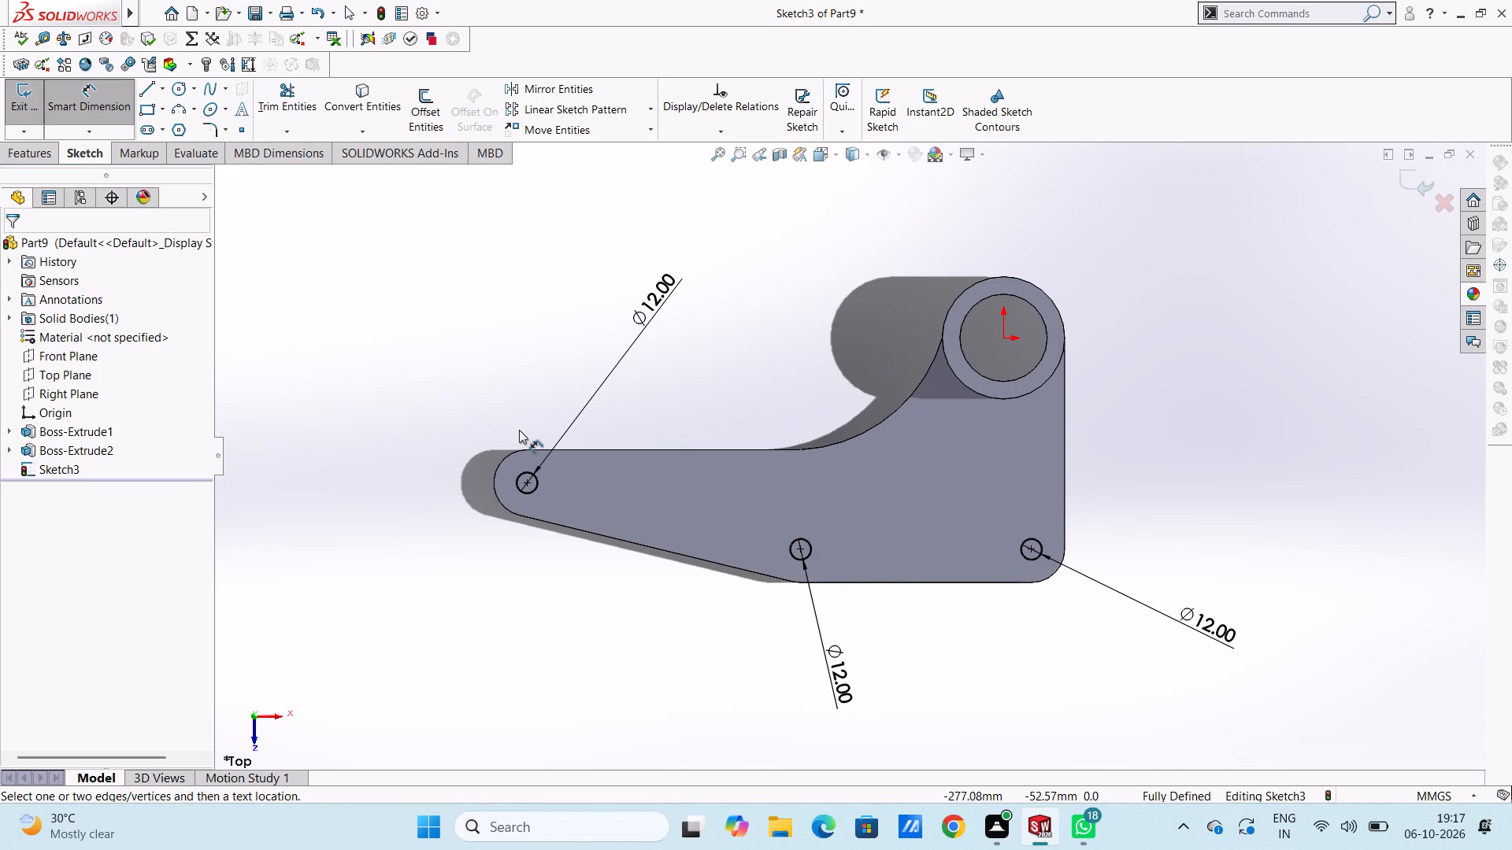
Cut the three 12 mm circles through the plate with a blind extruded cut of 45 mm depth.
scroll(519, 430, "up", 3)
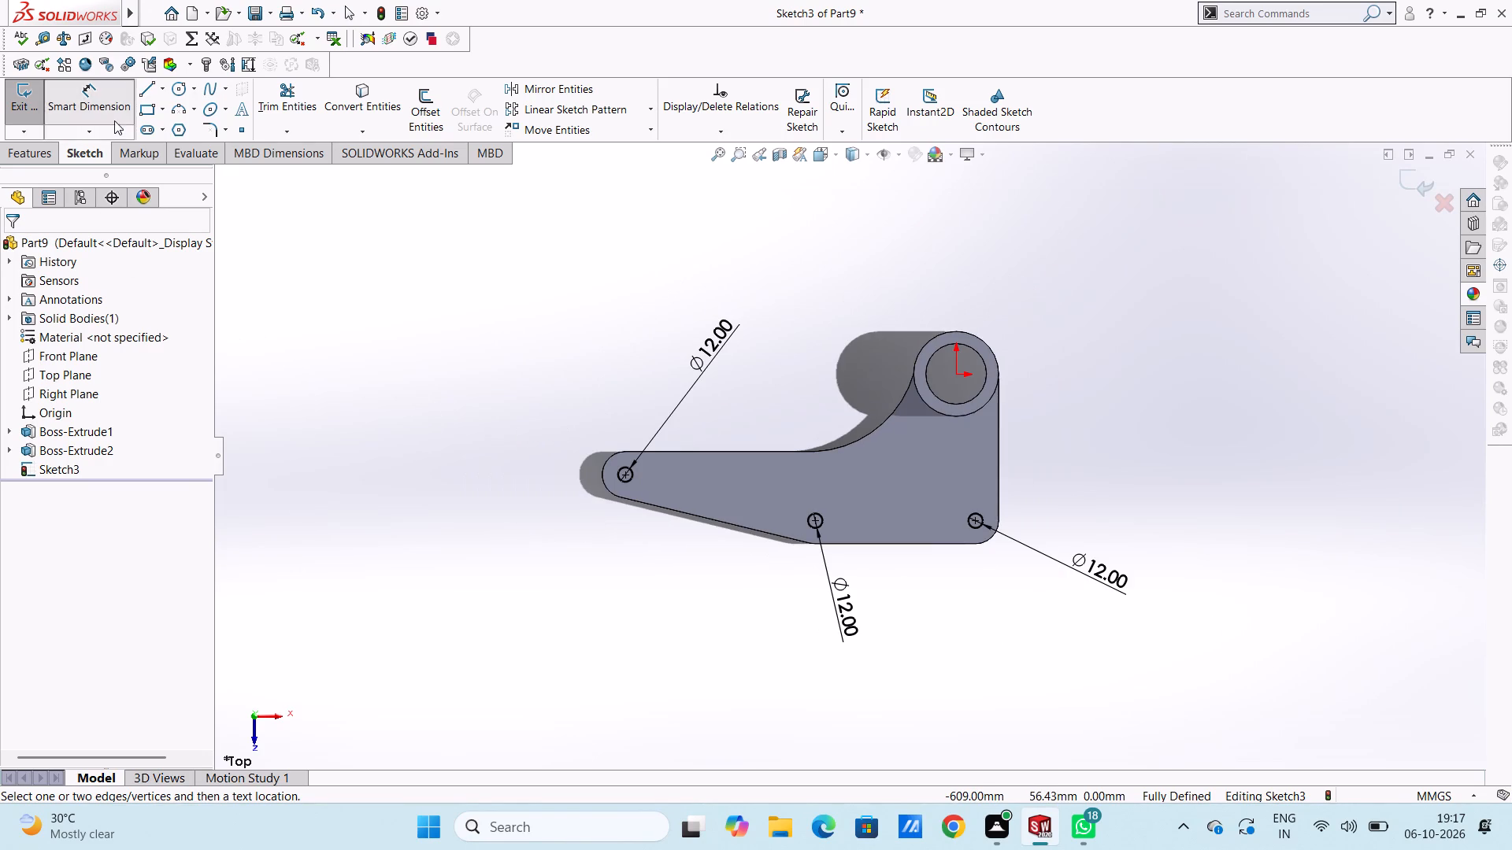
left_click(37, 154)
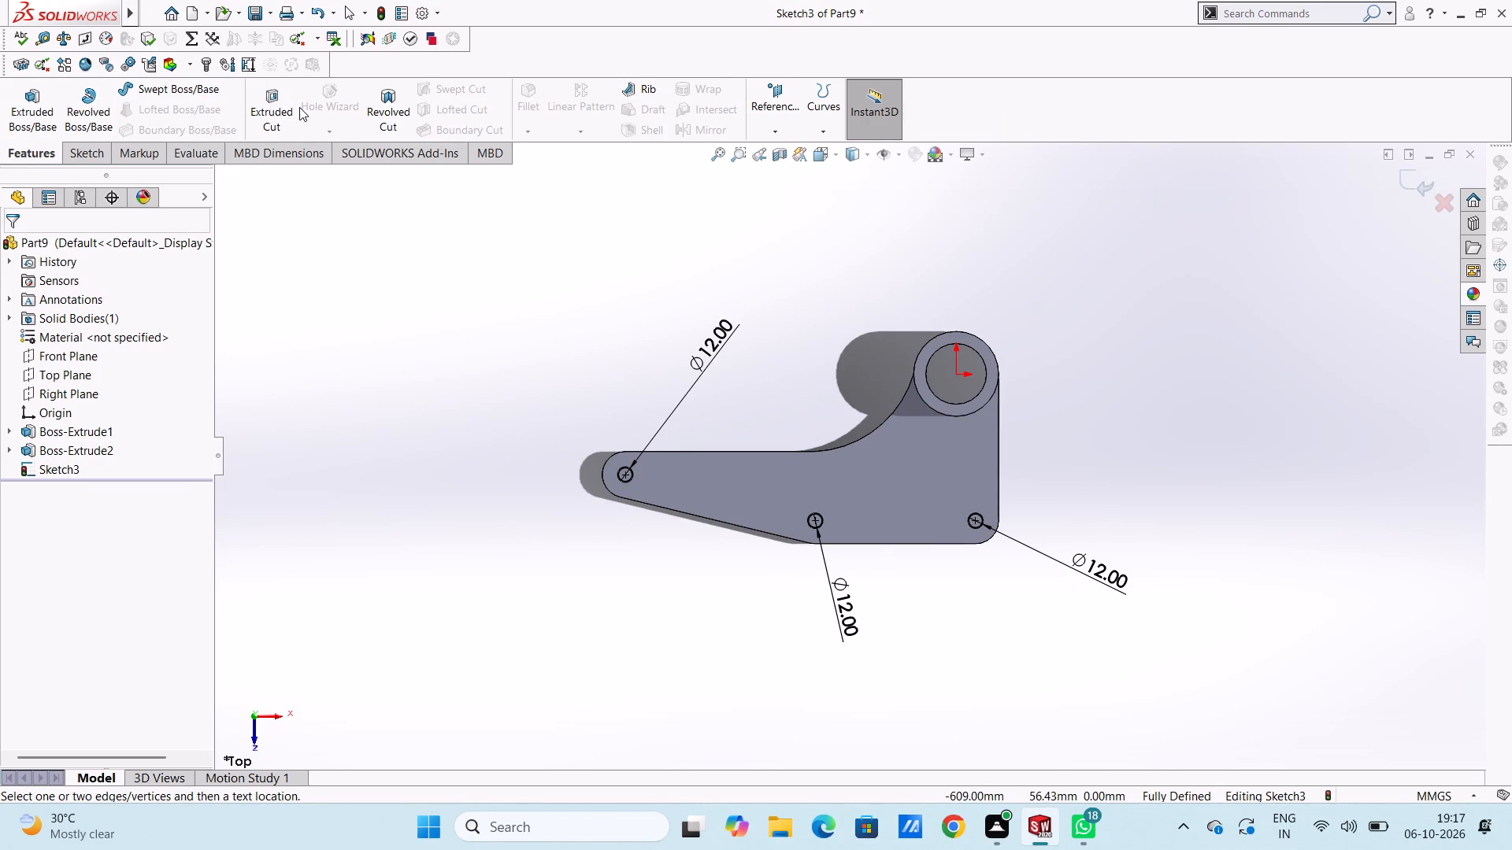
left_click(282, 112)
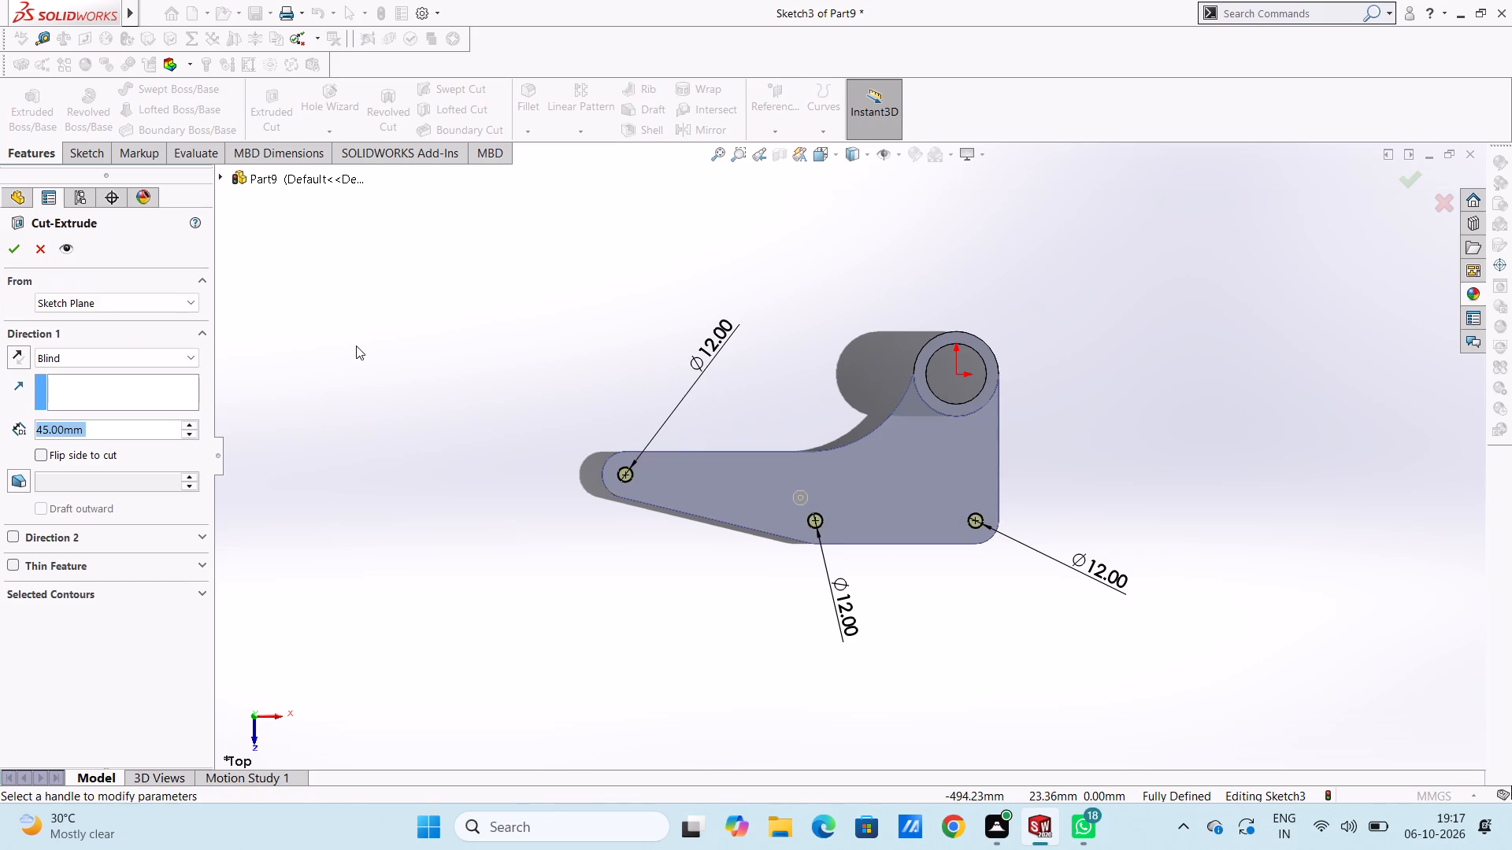
left_click(13, 250)
left_click(401, 412)
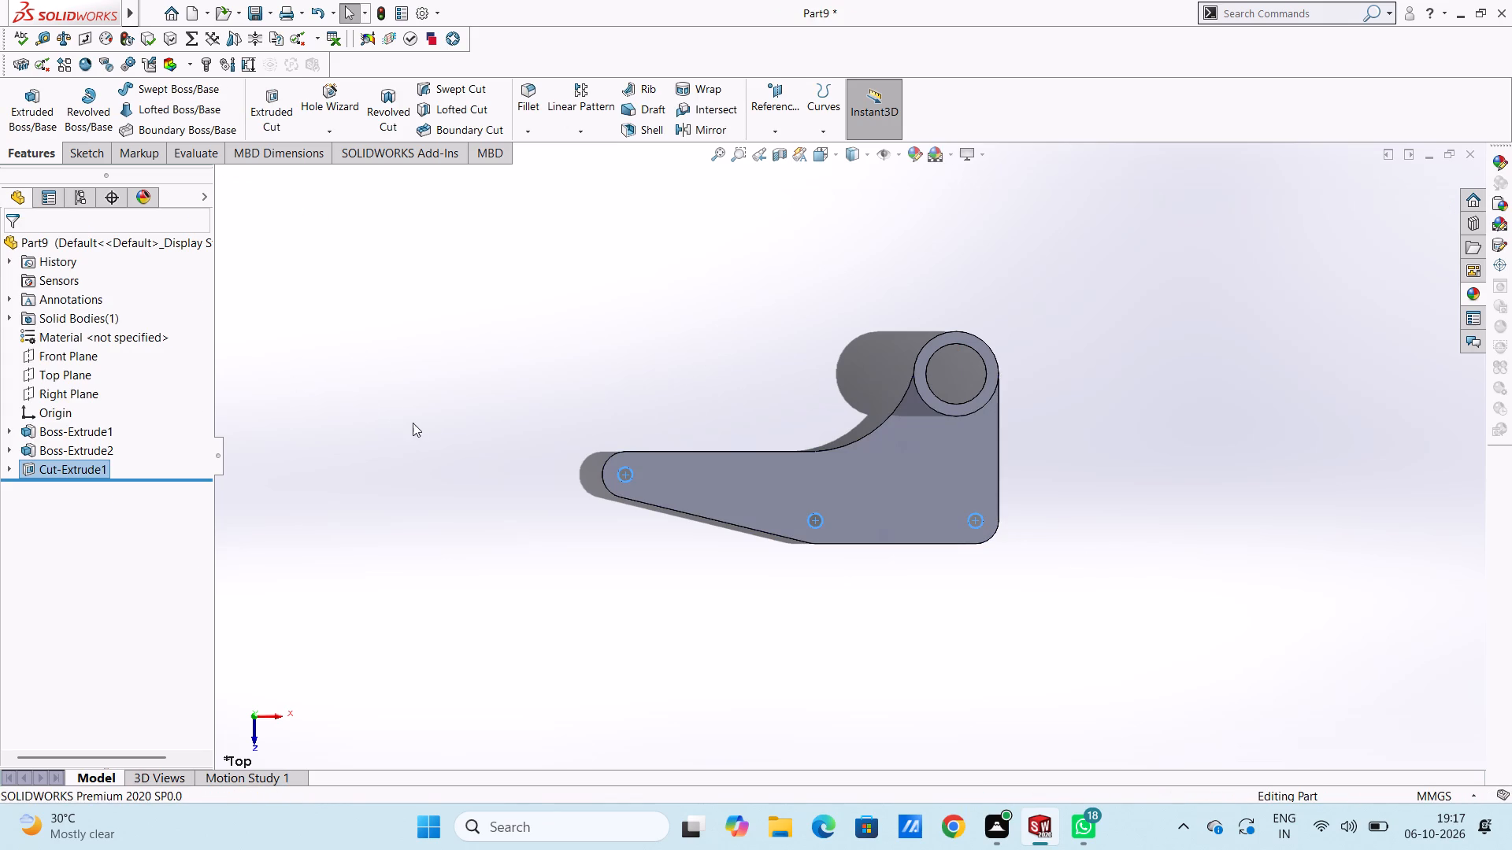
Start a new sketch on the plate's top face and draw a circle about 22 to 24 mm across concentric with each 12 mm hole.
scroll(814, 490, "down", 4)
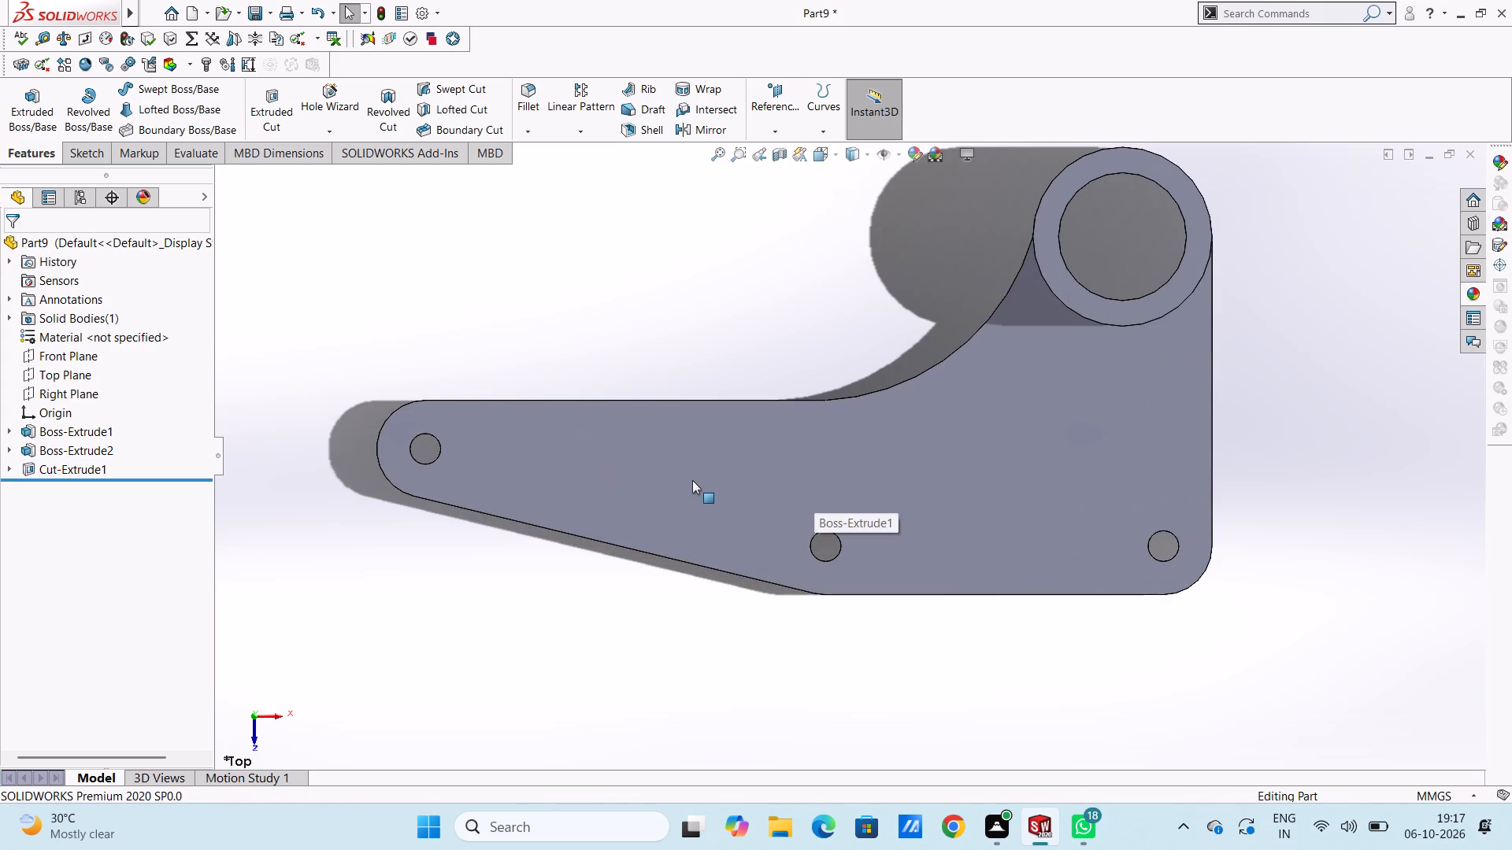
left_click(691, 479)
left_click(762, 434)
left_click(676, 337)
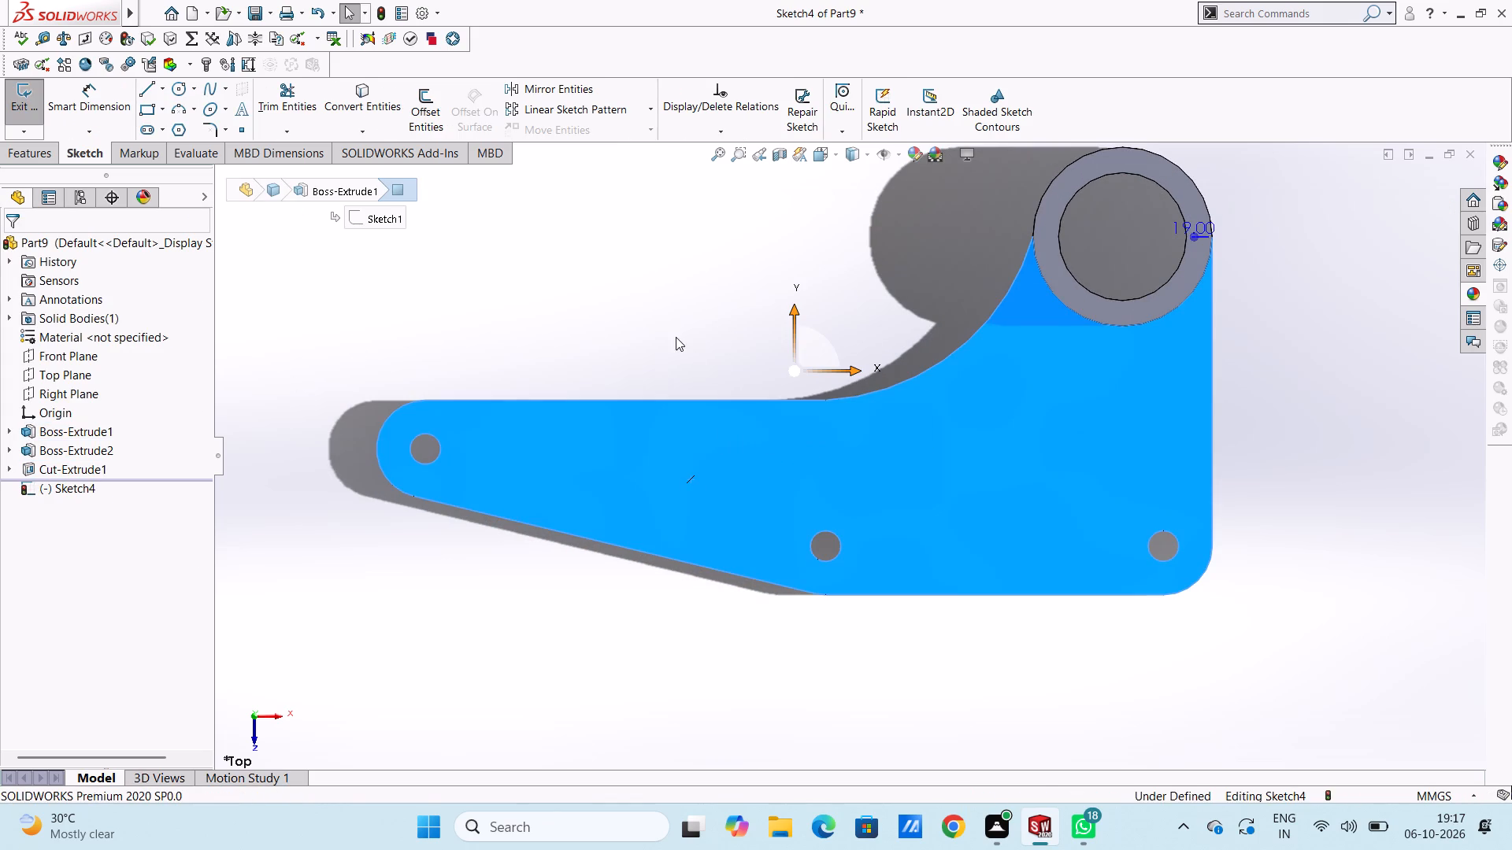
left_click(169, 89)
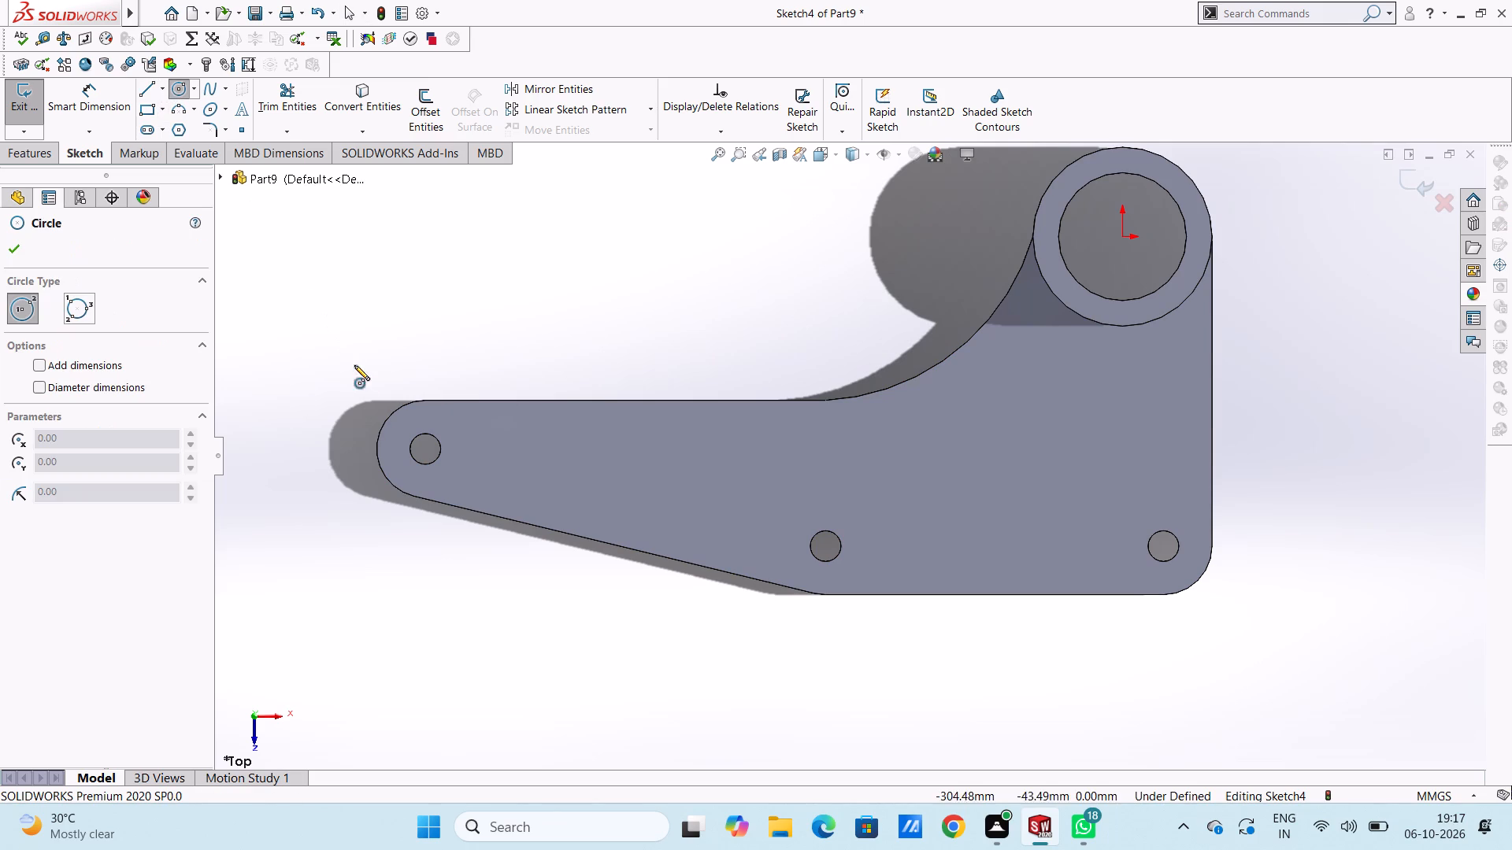
left_click(424, 449)
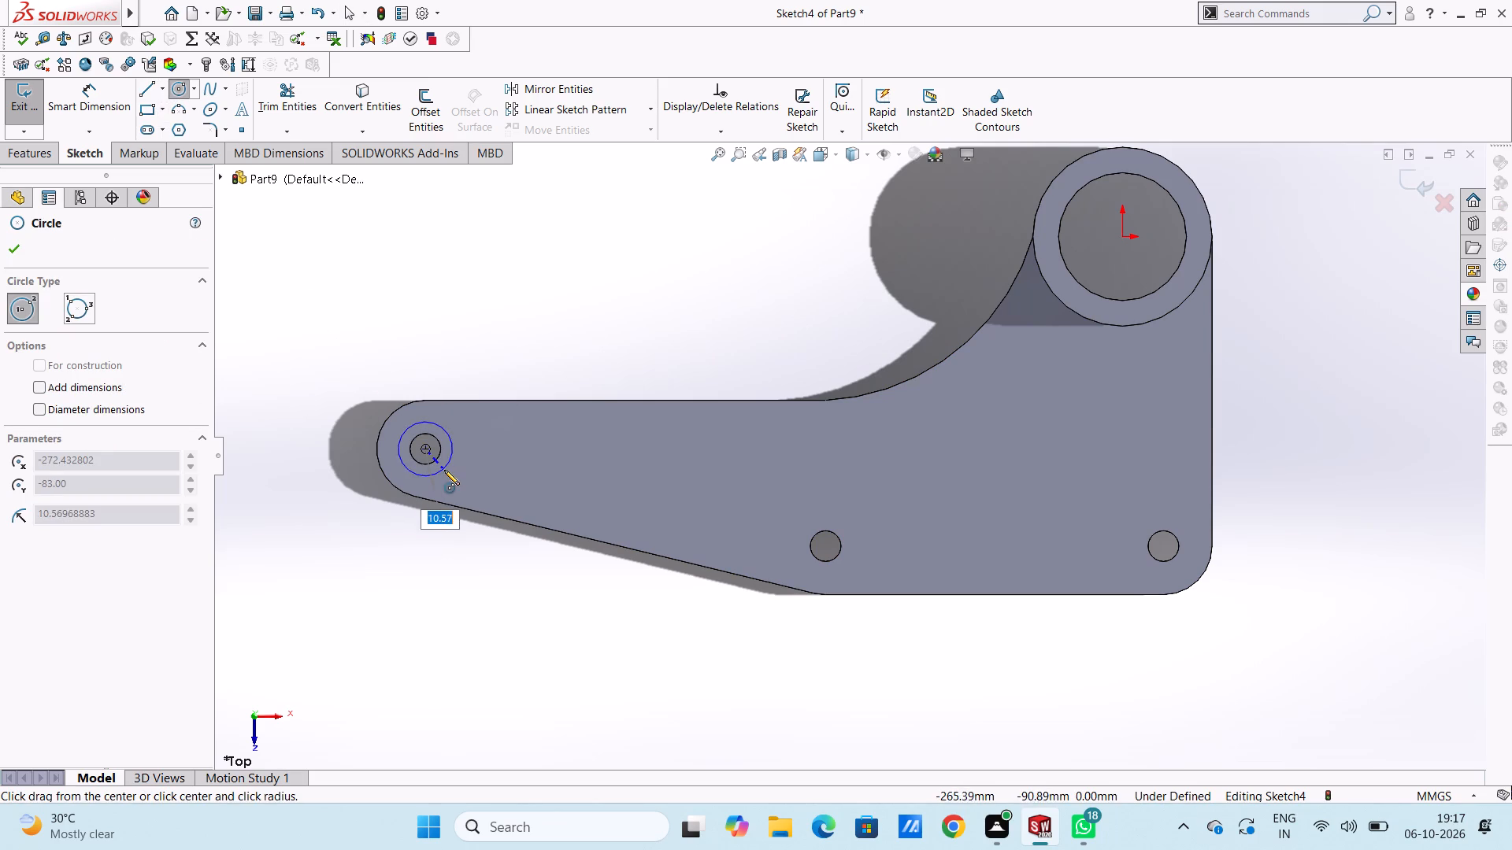
left_click(444, 470)
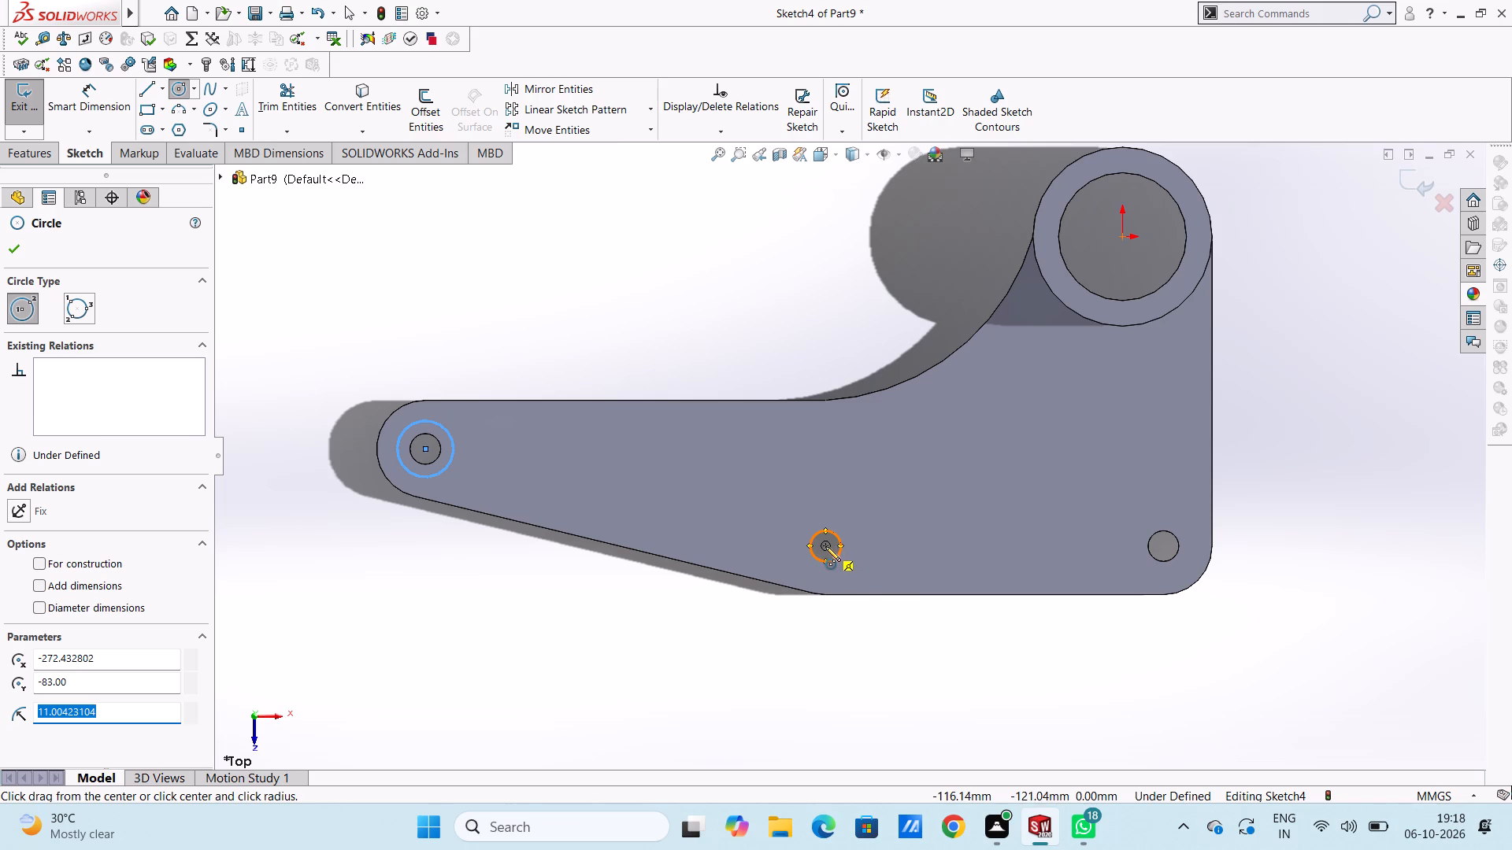
left_click(825, 546)
left_click(847, 566)
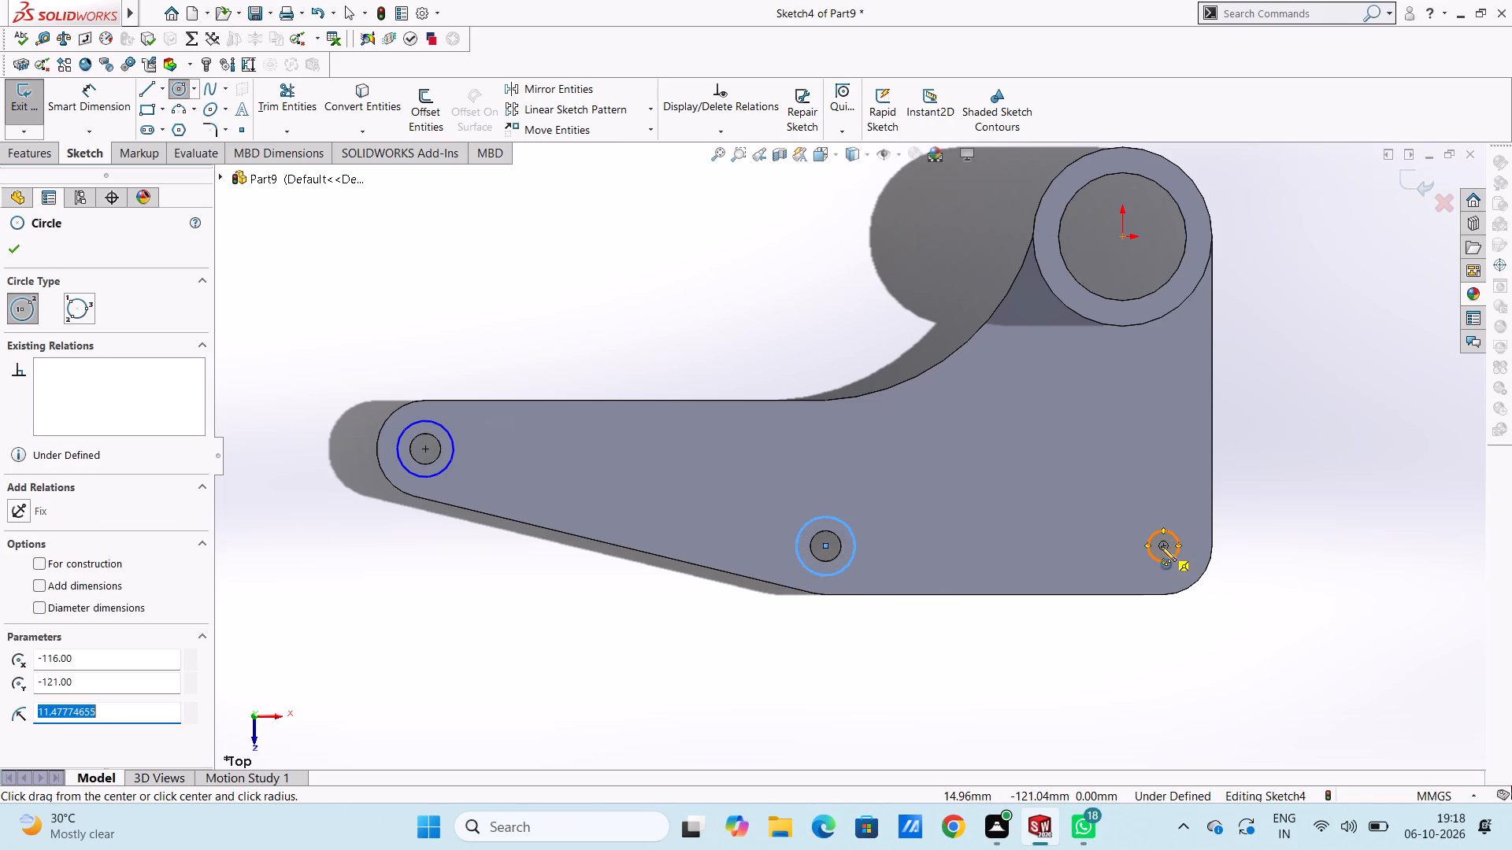
left_click(1163, 545)
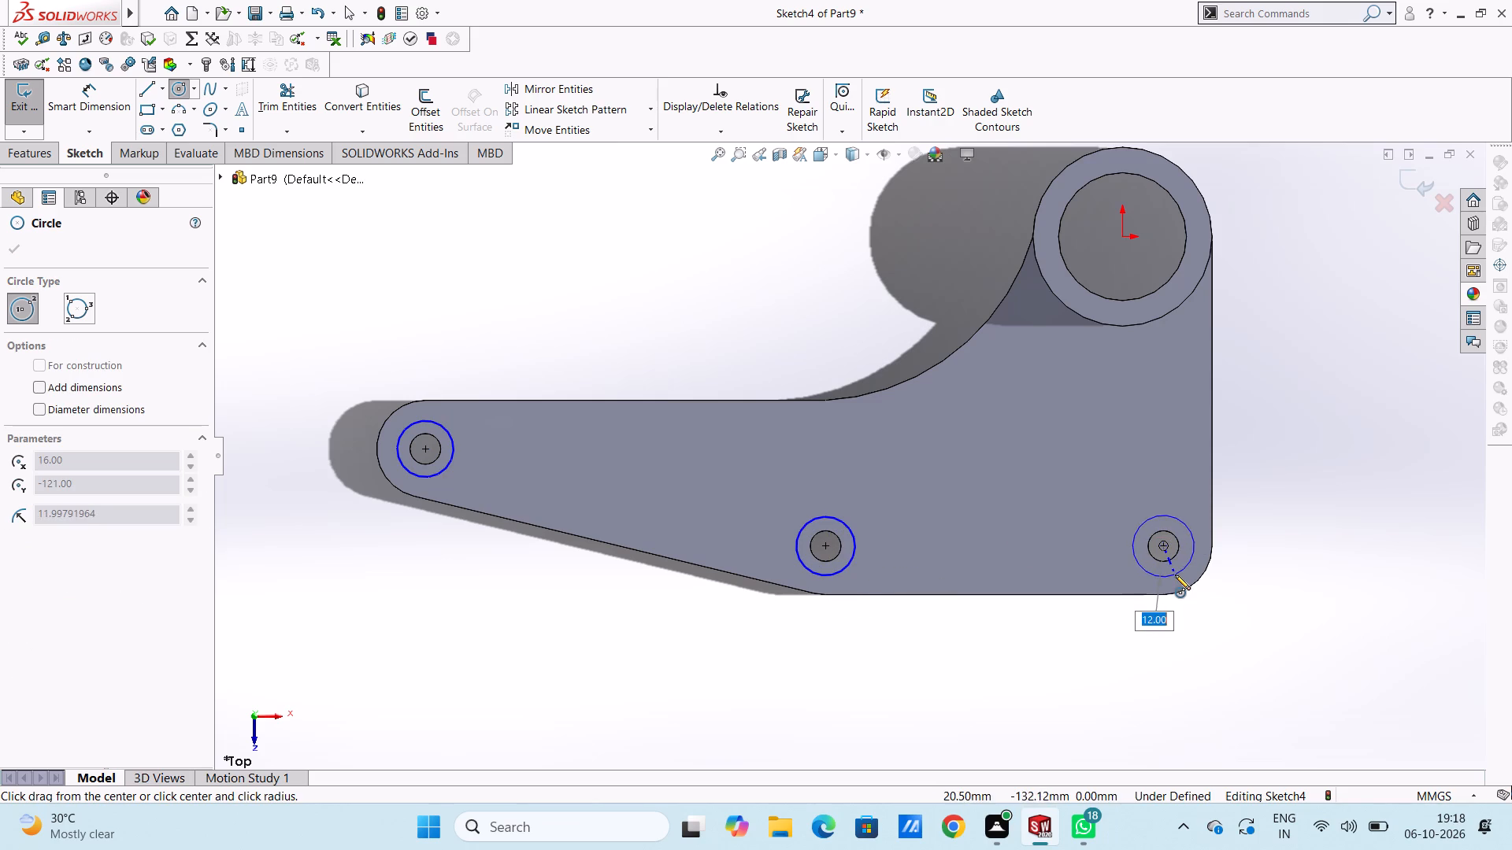
left_click(1175, 575)
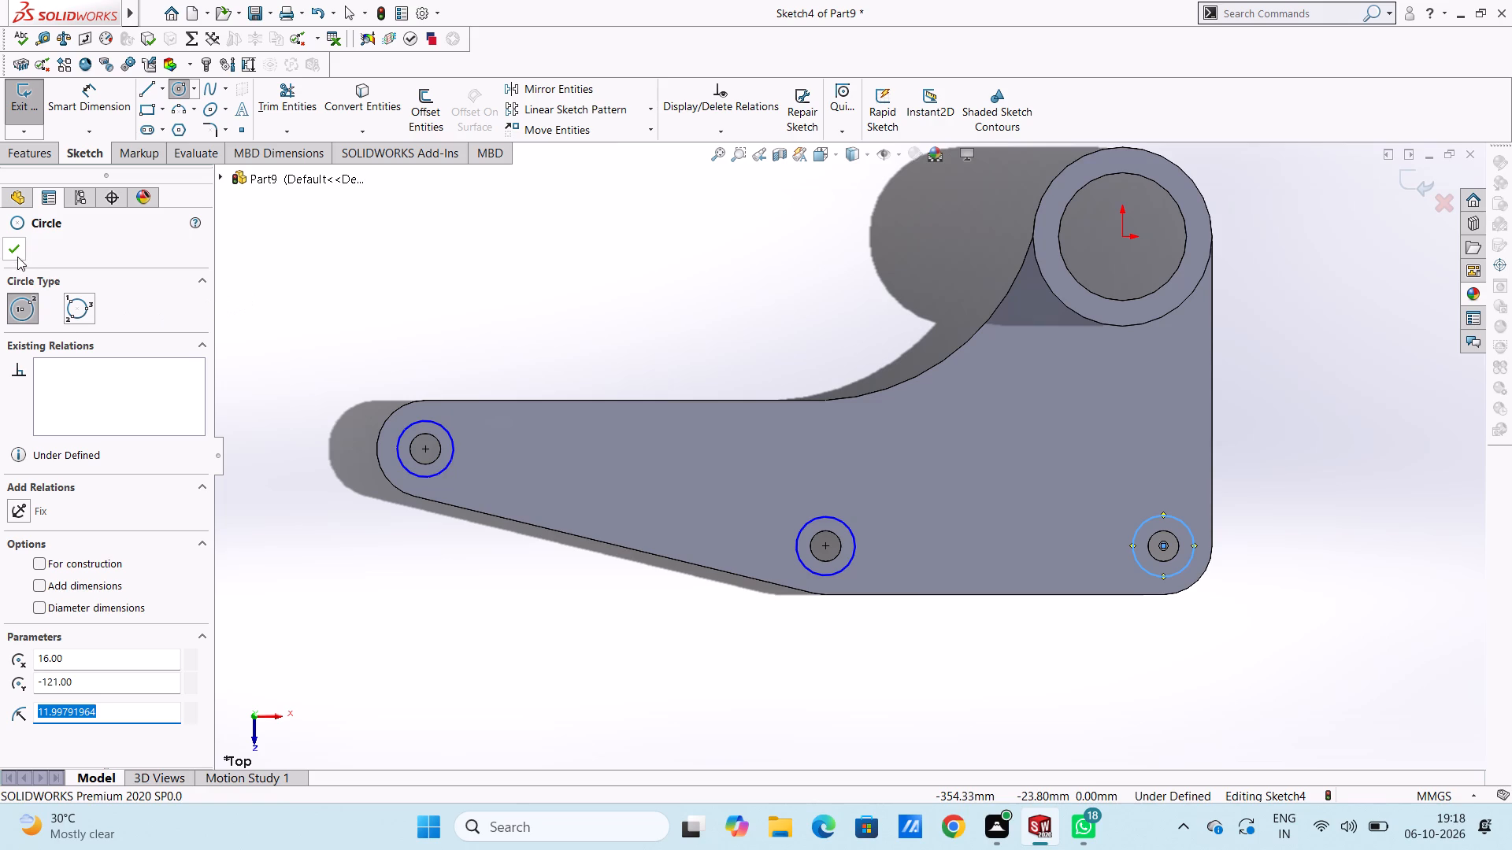
left_click(15, 253)
Dimension the diameter of the circle around the arm-end hole as 26 mm.
left_click(95, 107)
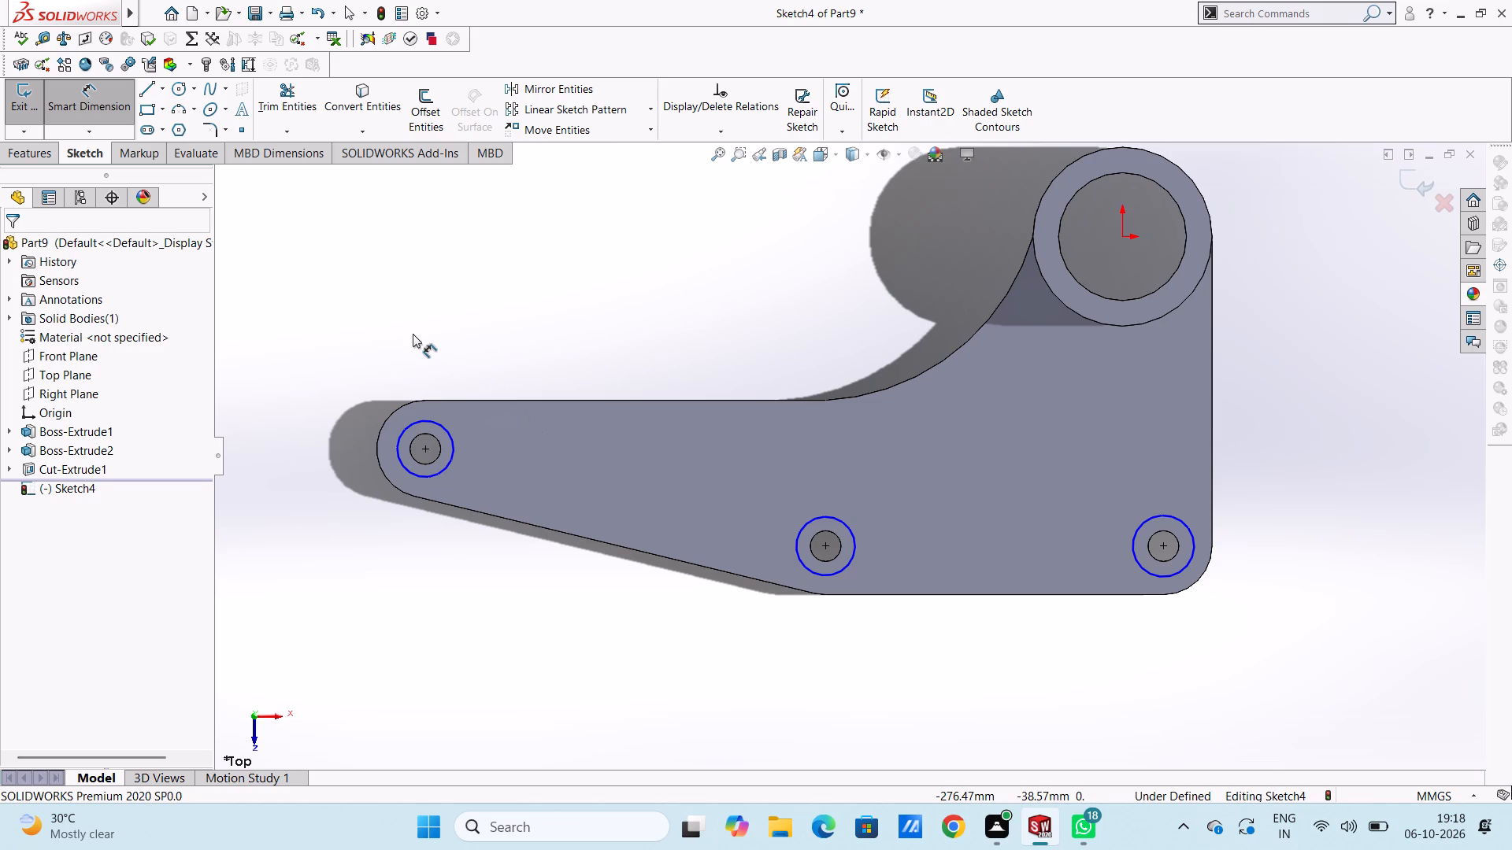
left_click(433, 421)
left_click(365, 265)
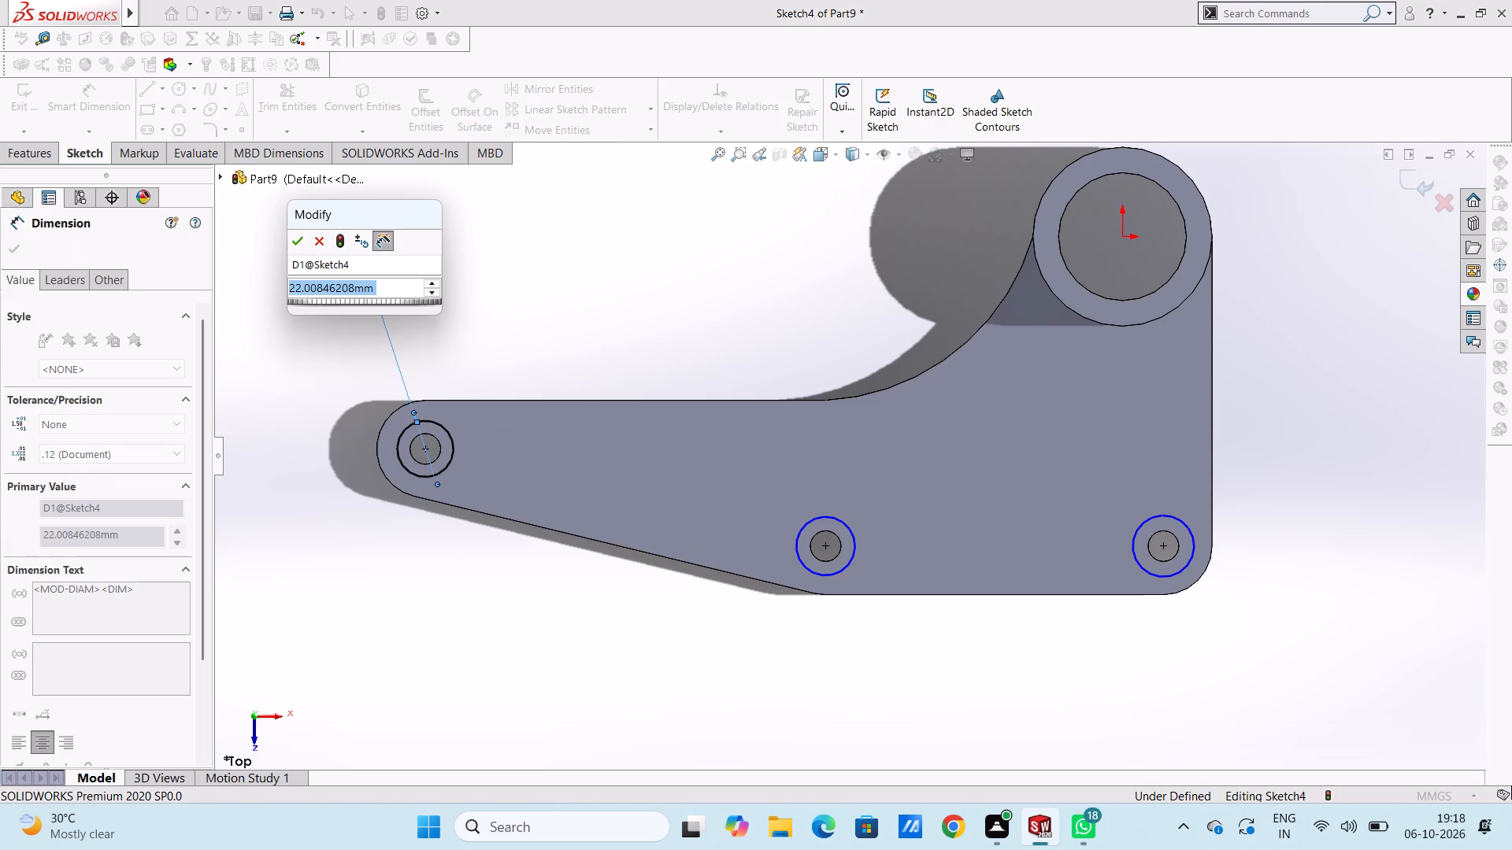
type("26")
key("Return")
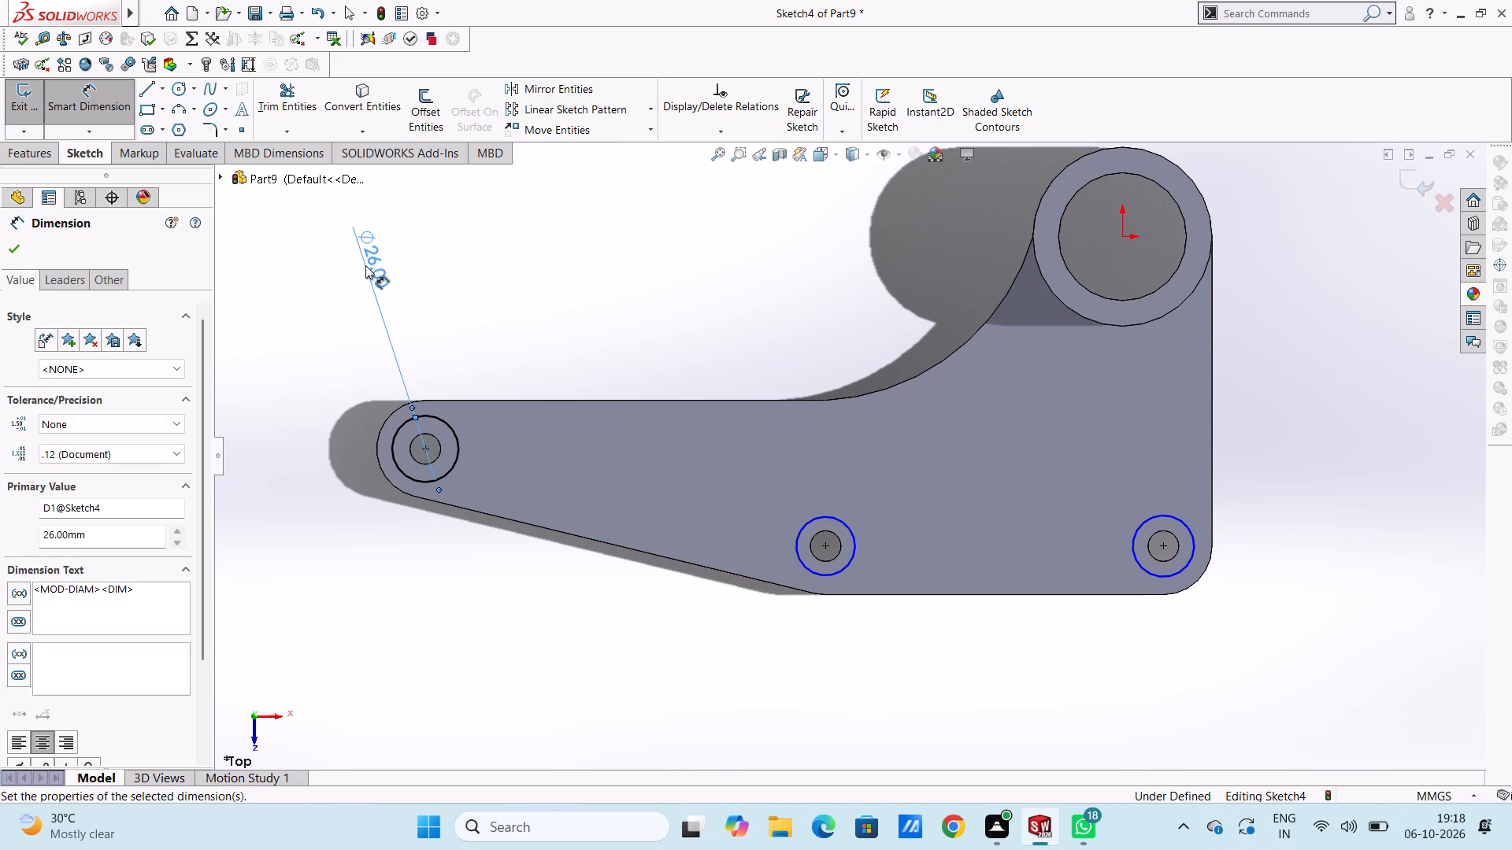
Dimension the diameters of the circles around the two lower-edge holes as 26 mm each.
left_click(319, 381)
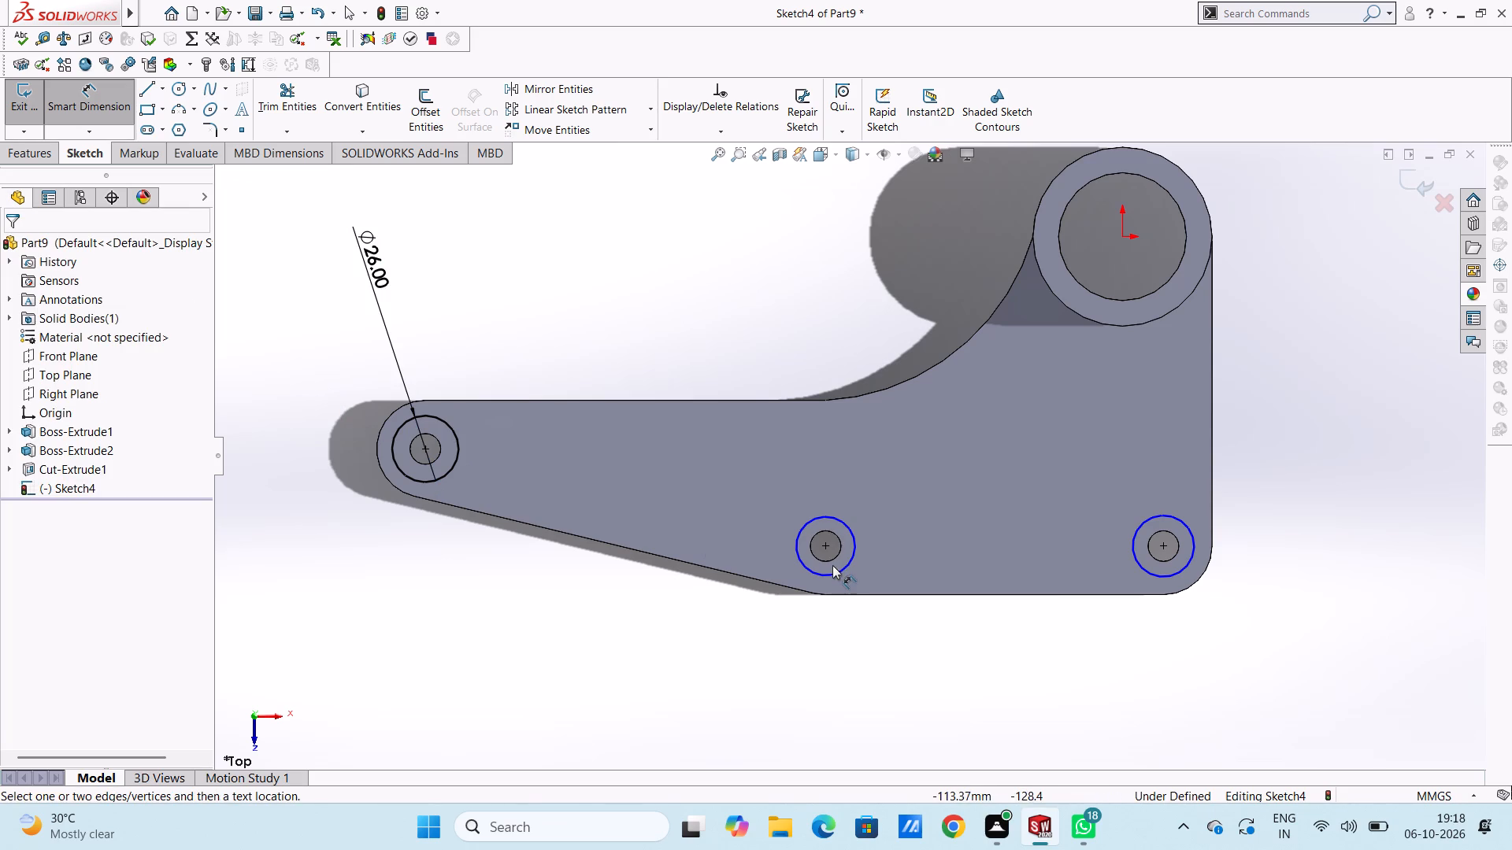
left_click(839, 571)
left_click(646, 630)
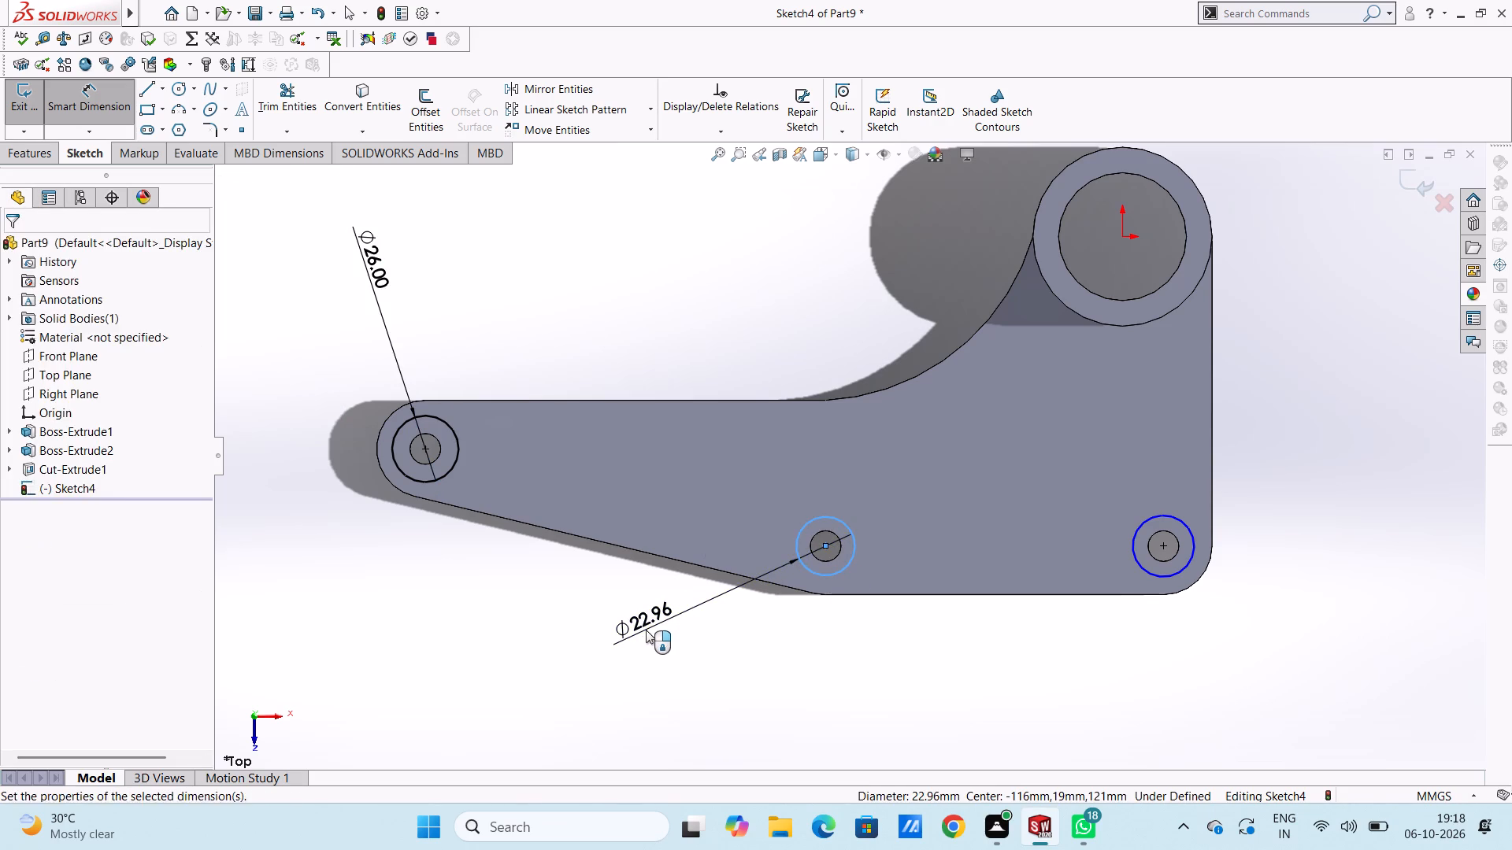
type("26")
key("Return")
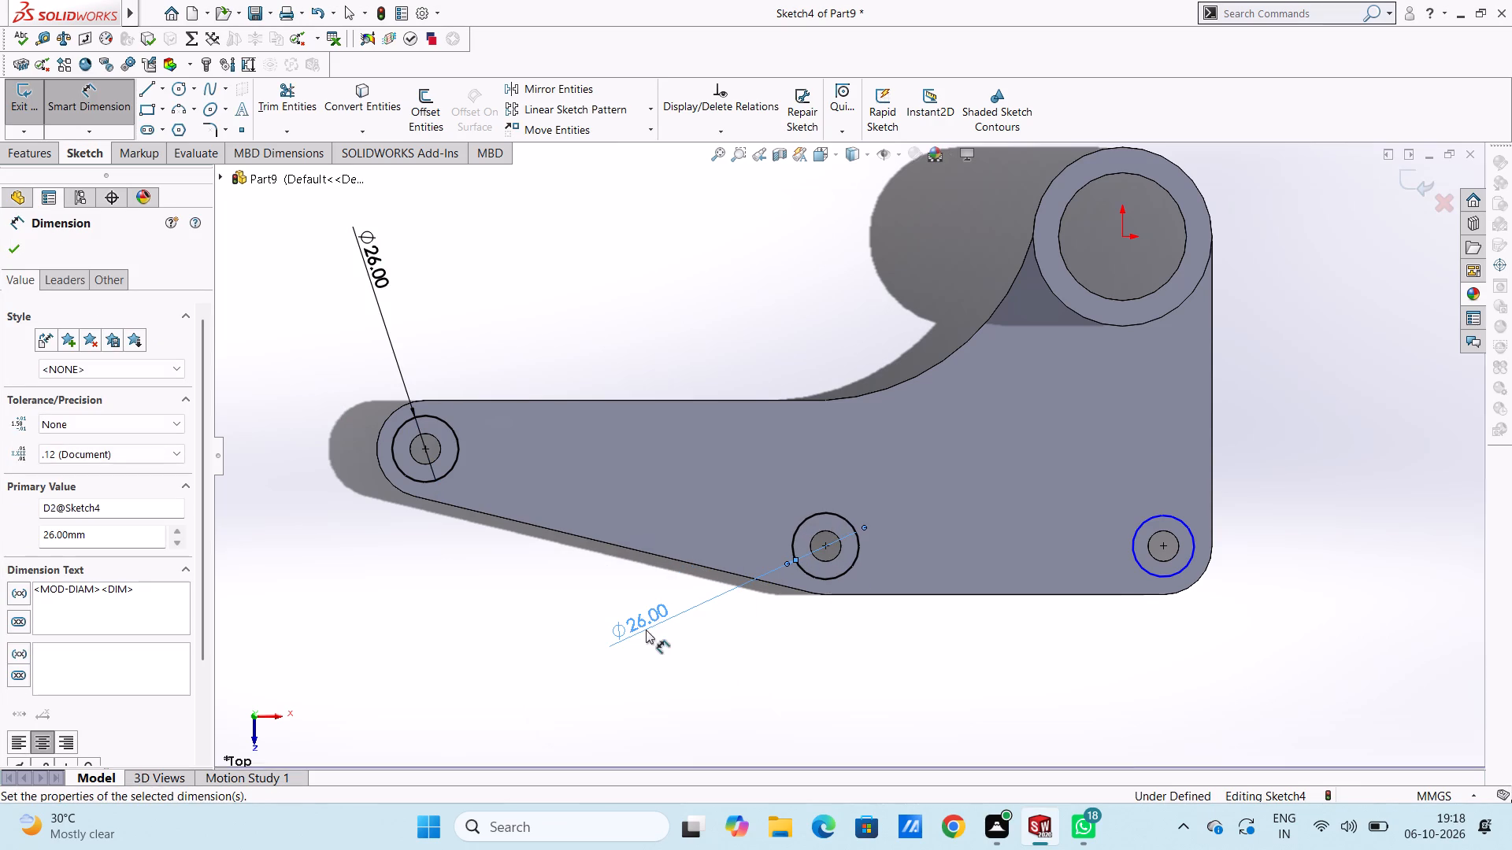
left_click(645, 312)
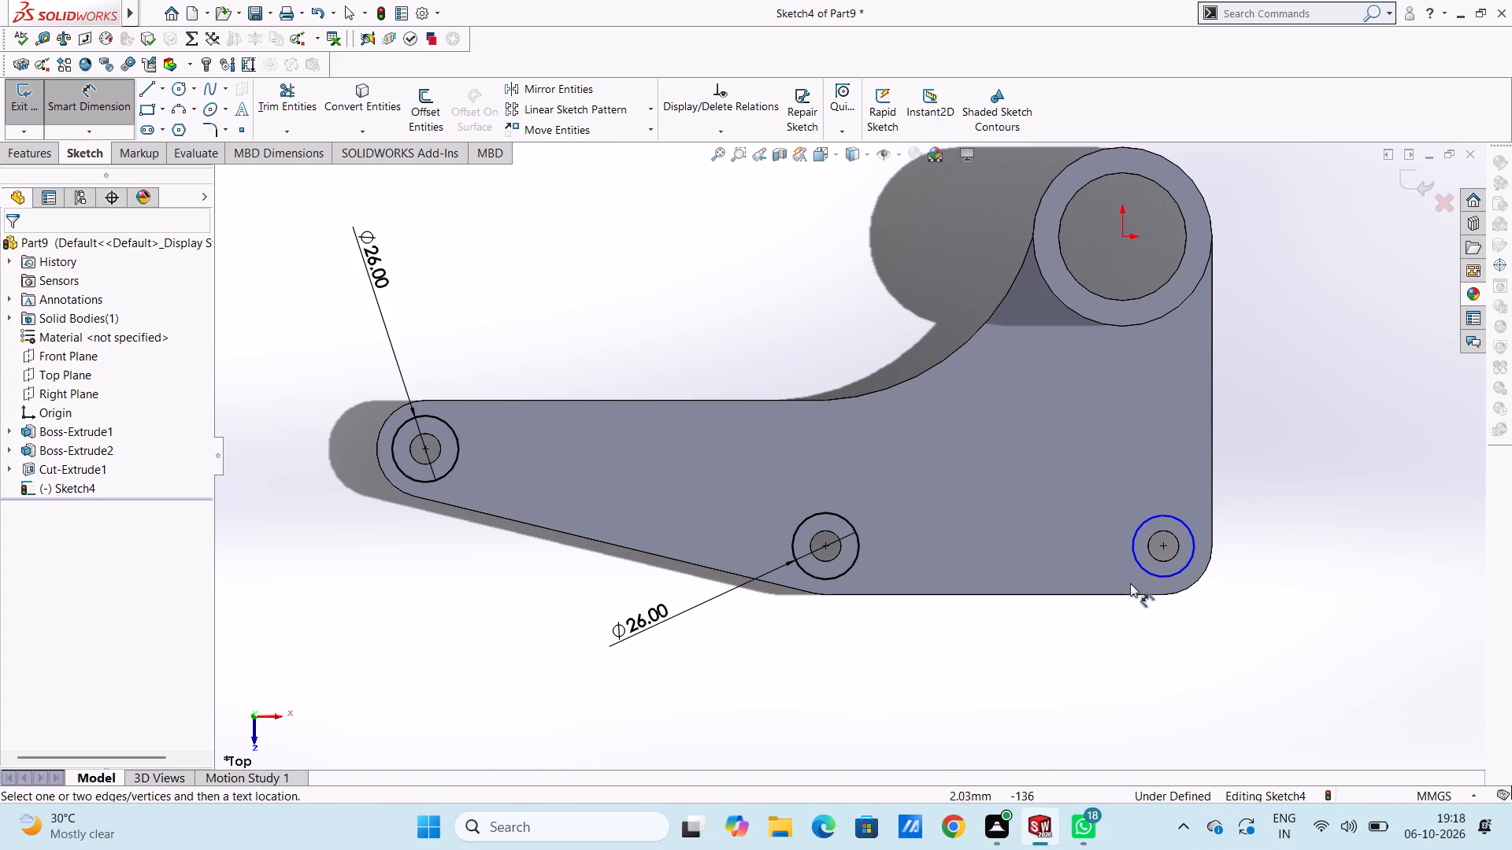
left_click(1139, 568)
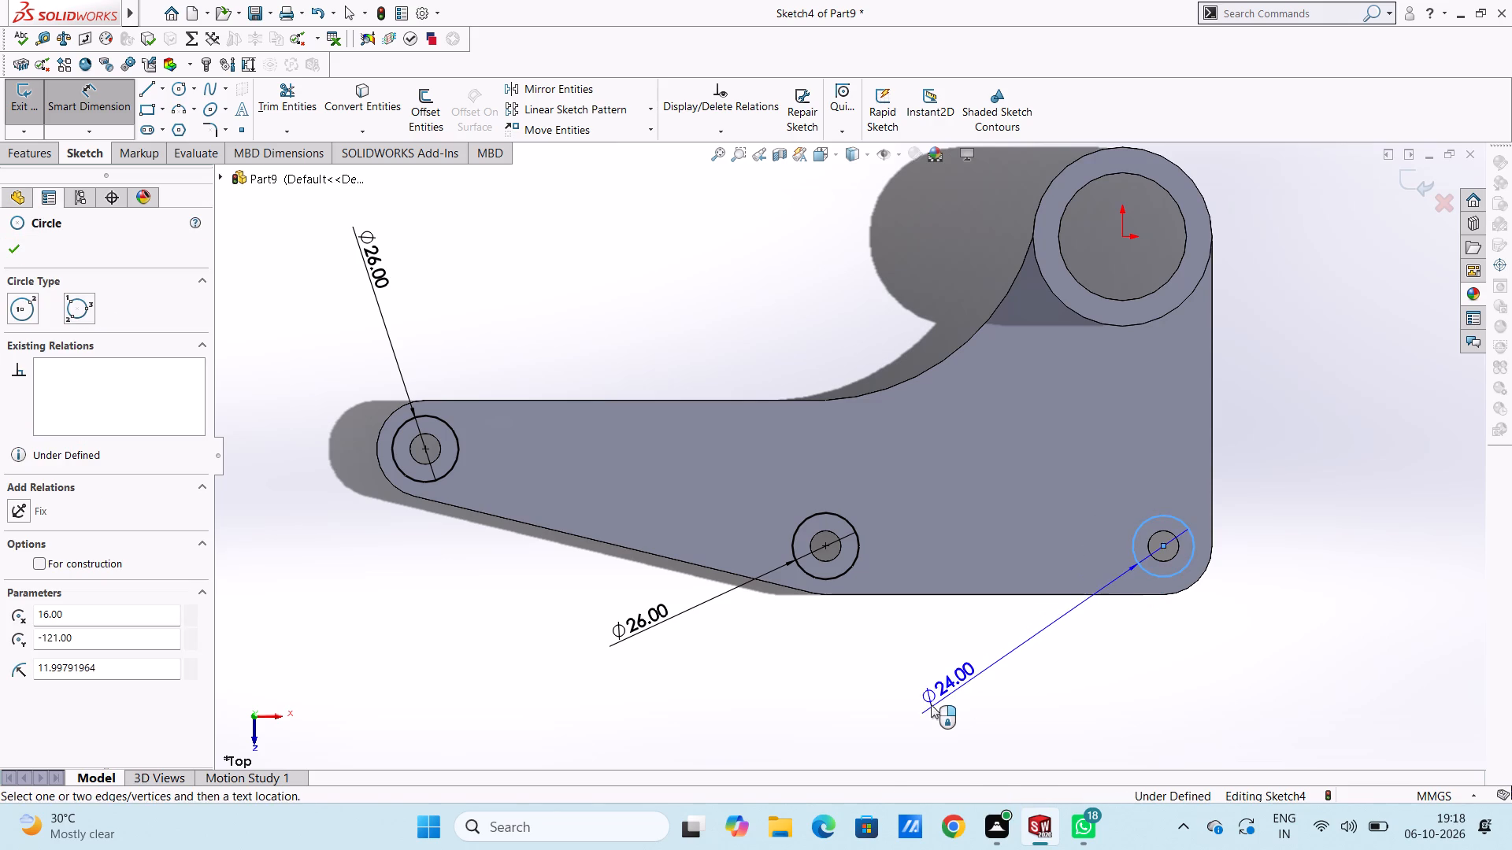
left_click(929, 704)
type("26")
key("Return")
left_click(832, 680)
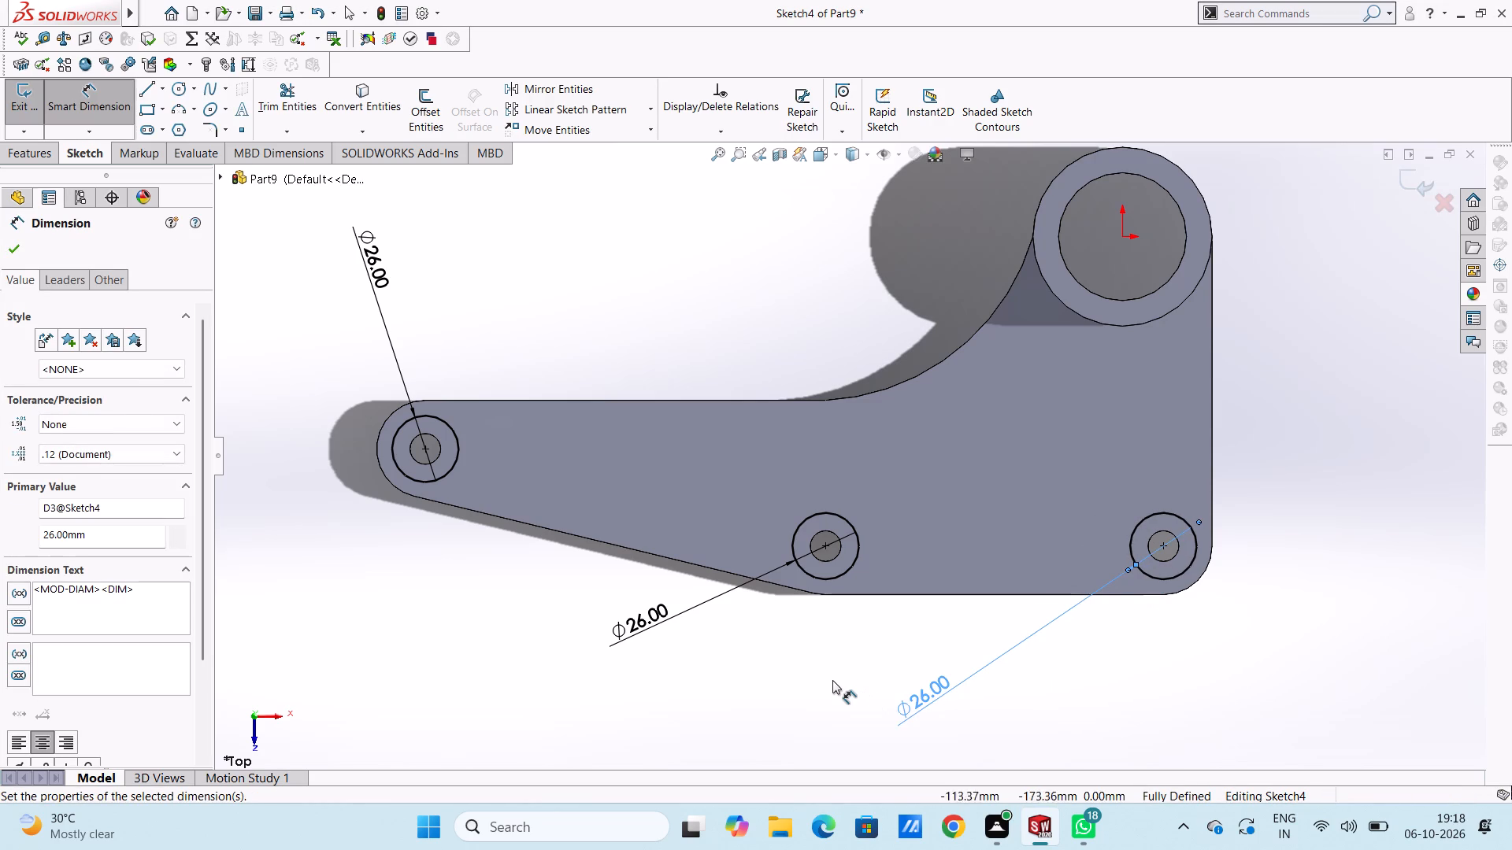
Cut the three 26 mm circles into the plate with a blind extruded cut of 5 mm depth.
middle_click_drag(827, 677, 771, 629)
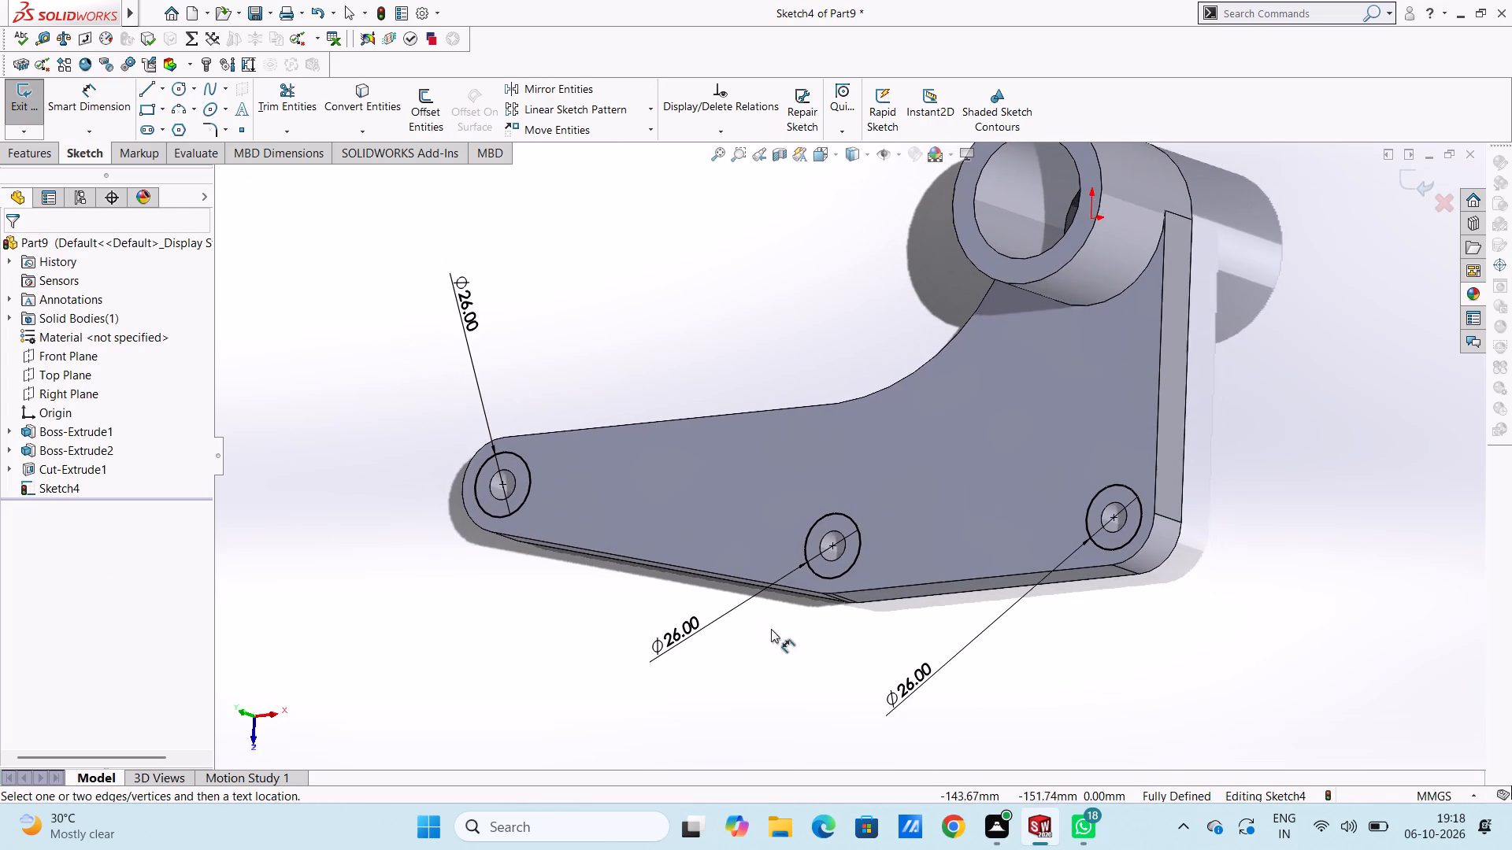
scroll(594, 664, "up", 3)
middle_click_drag(639, 622, 632, 599)
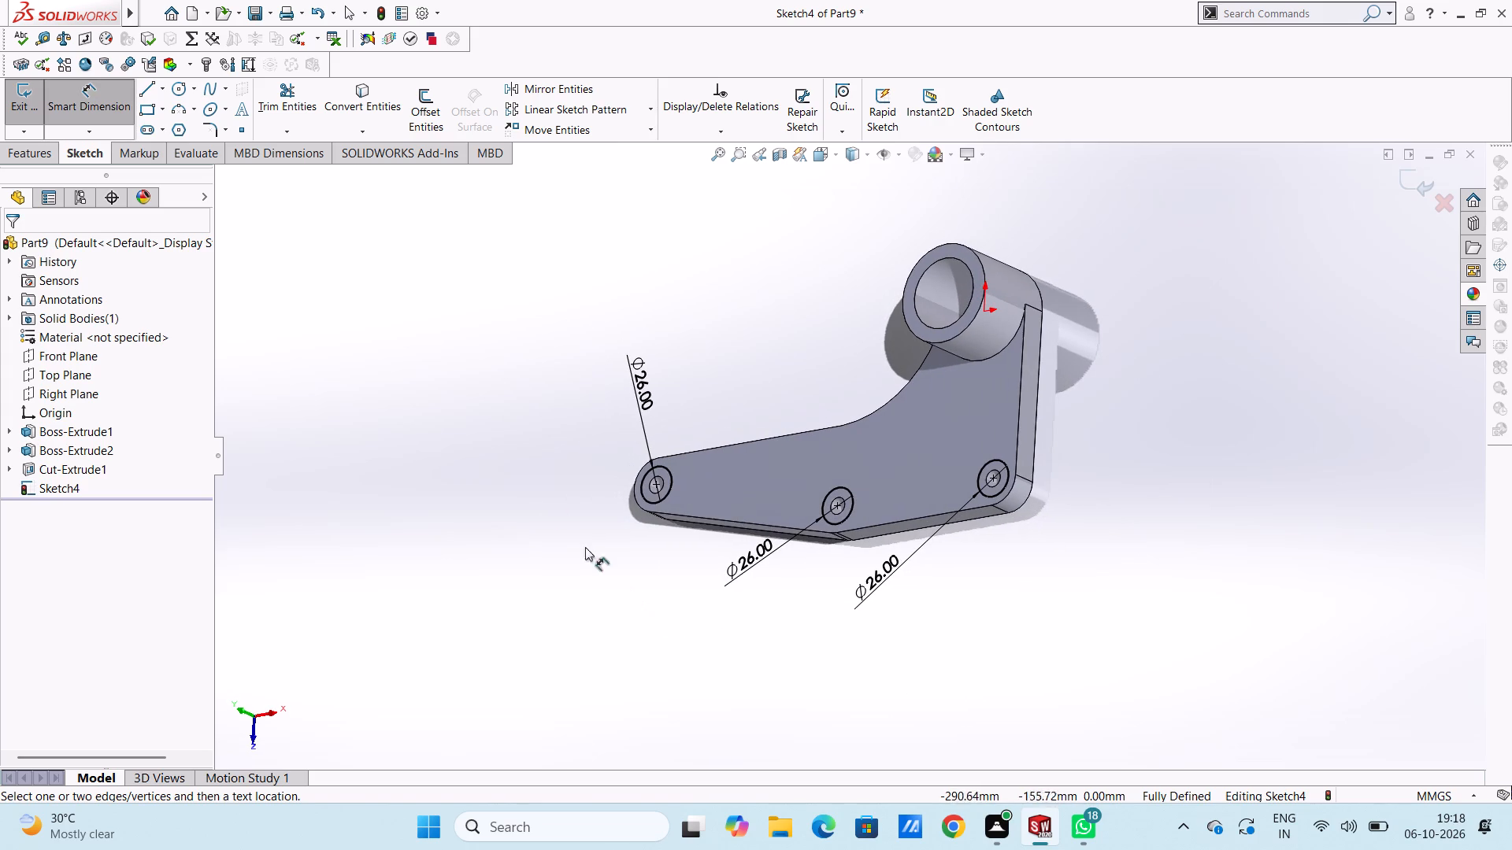
left_click(98, 109)
left_click(39, 153)
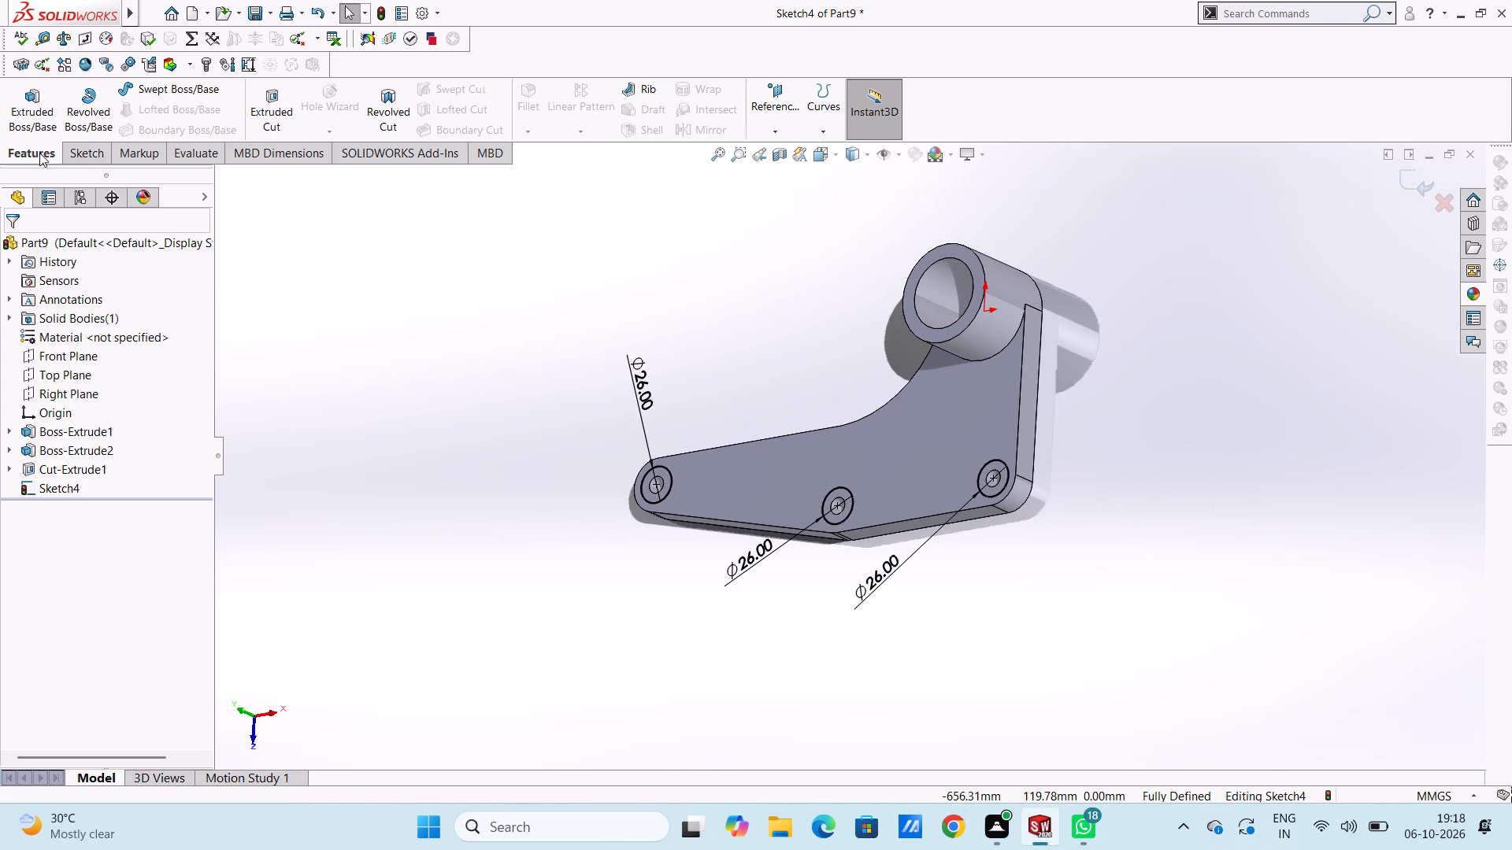
left_click(260, 102)
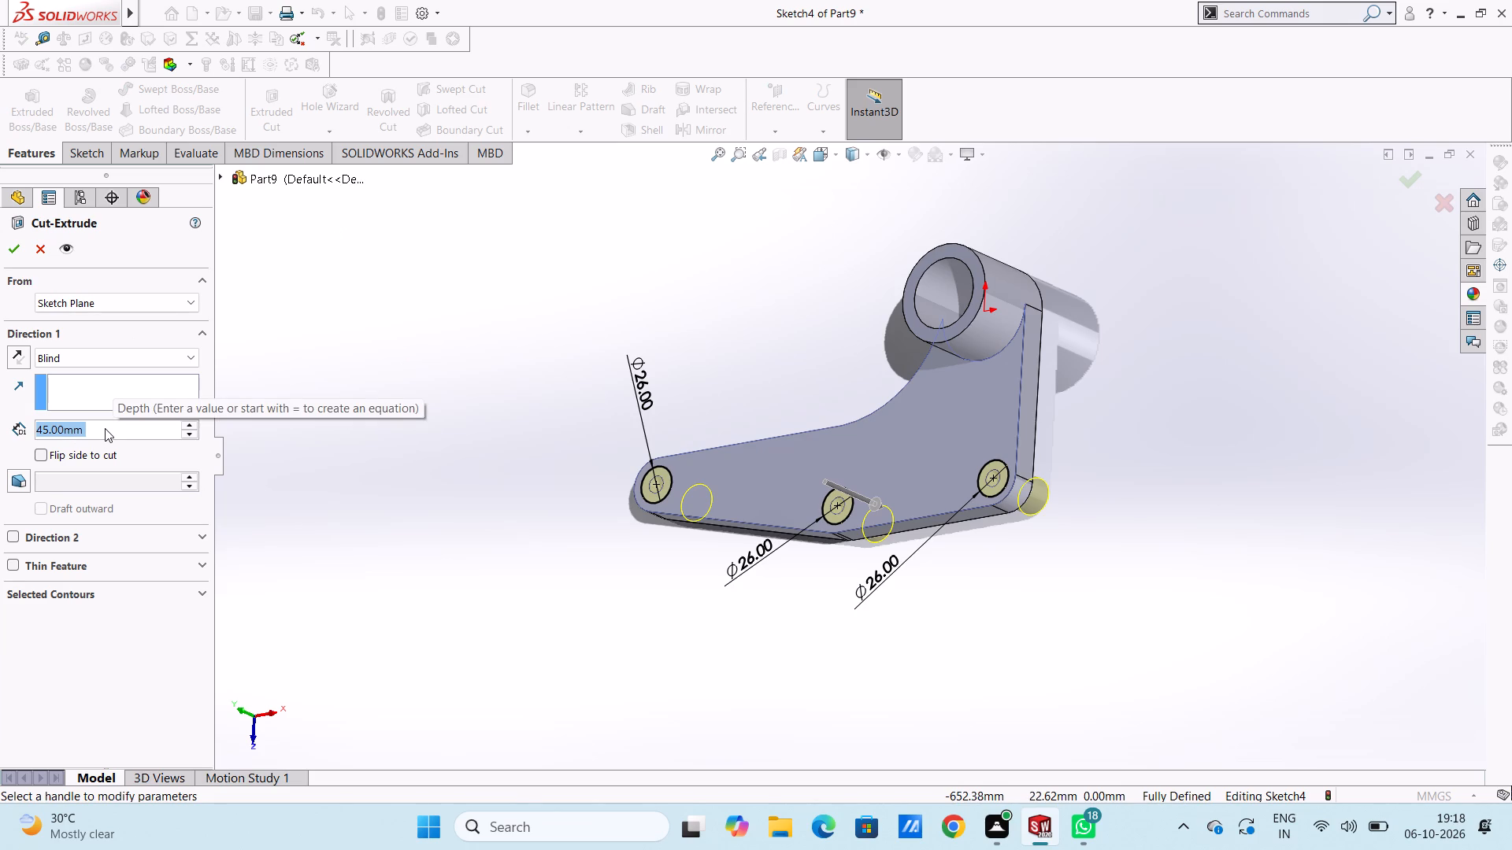
key("3")
key("Return")
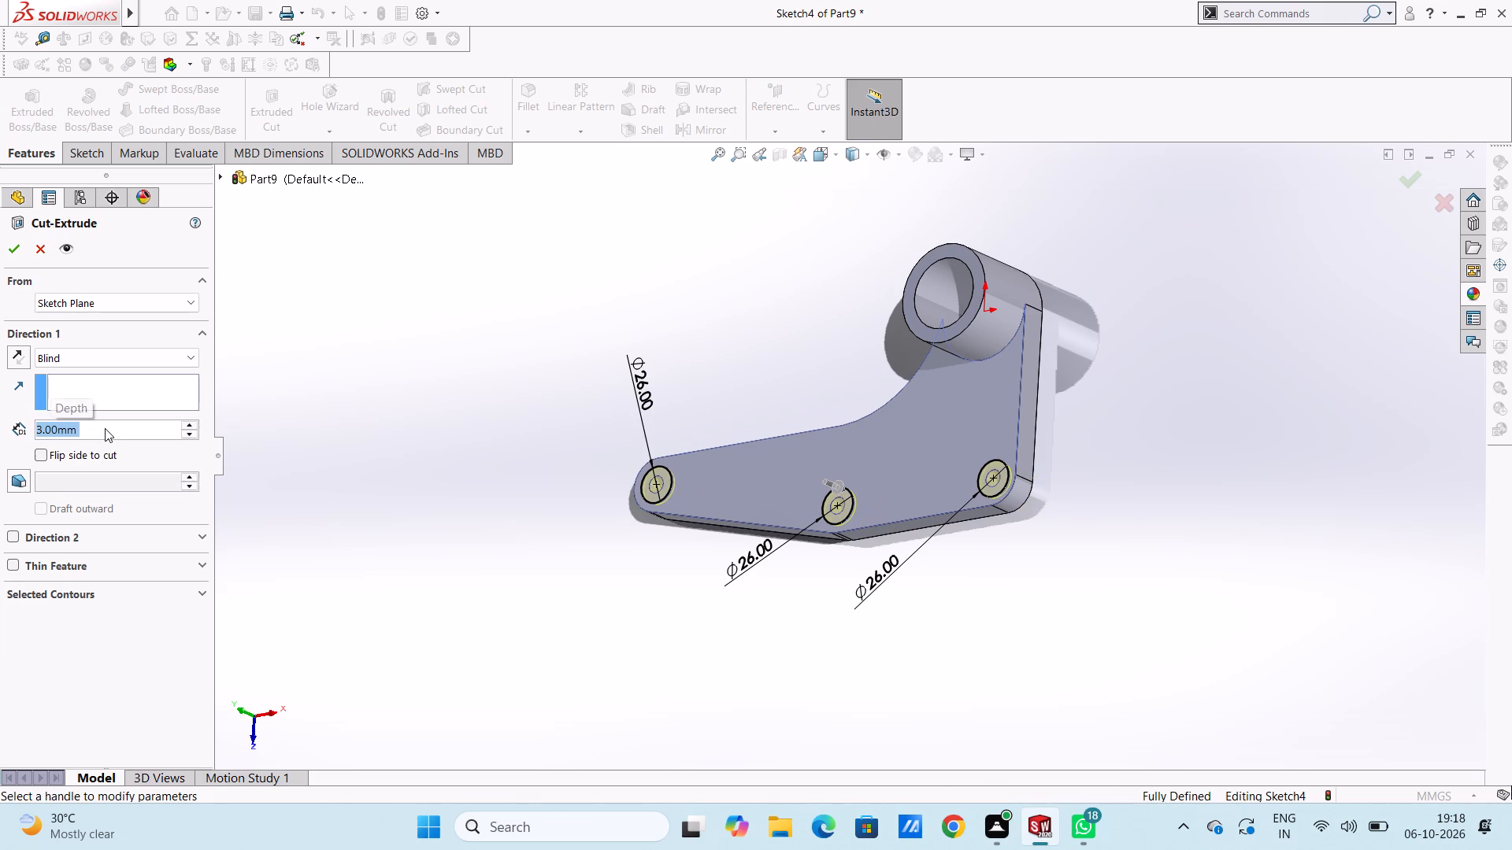
key("5")
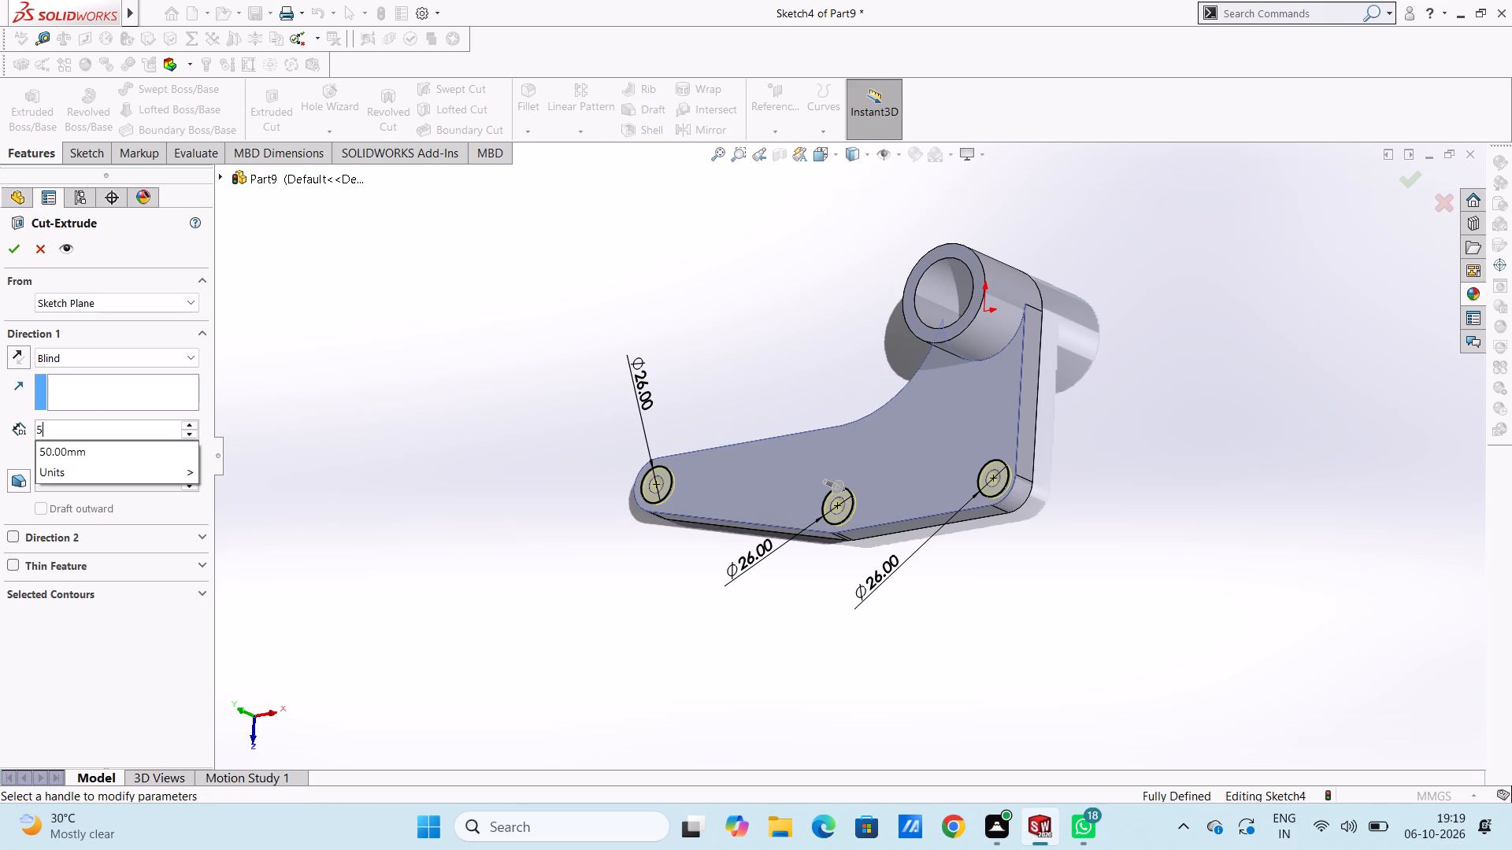
key("Return")
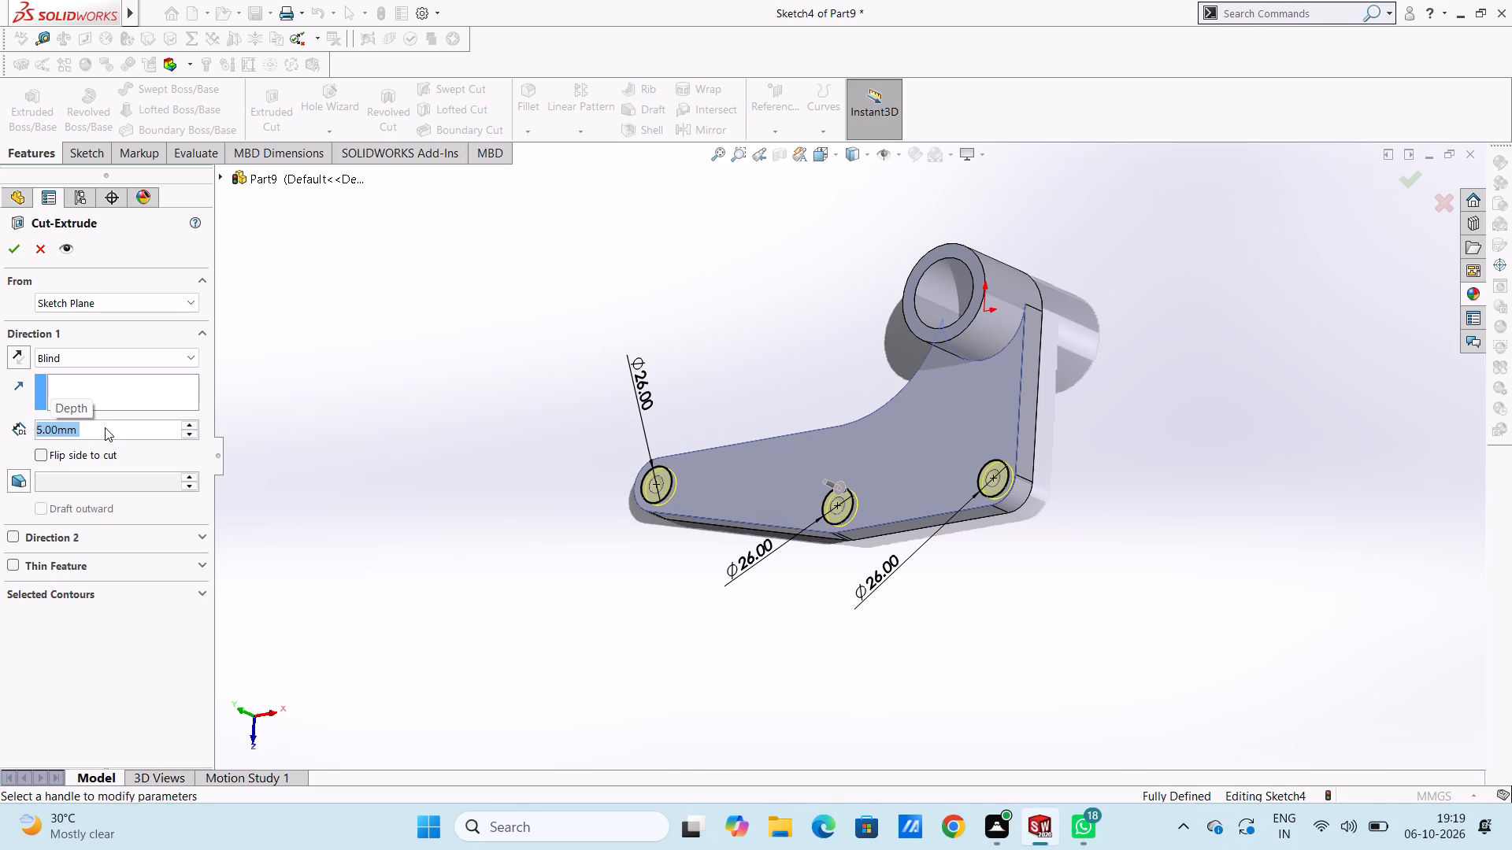
left_click(16, 252)
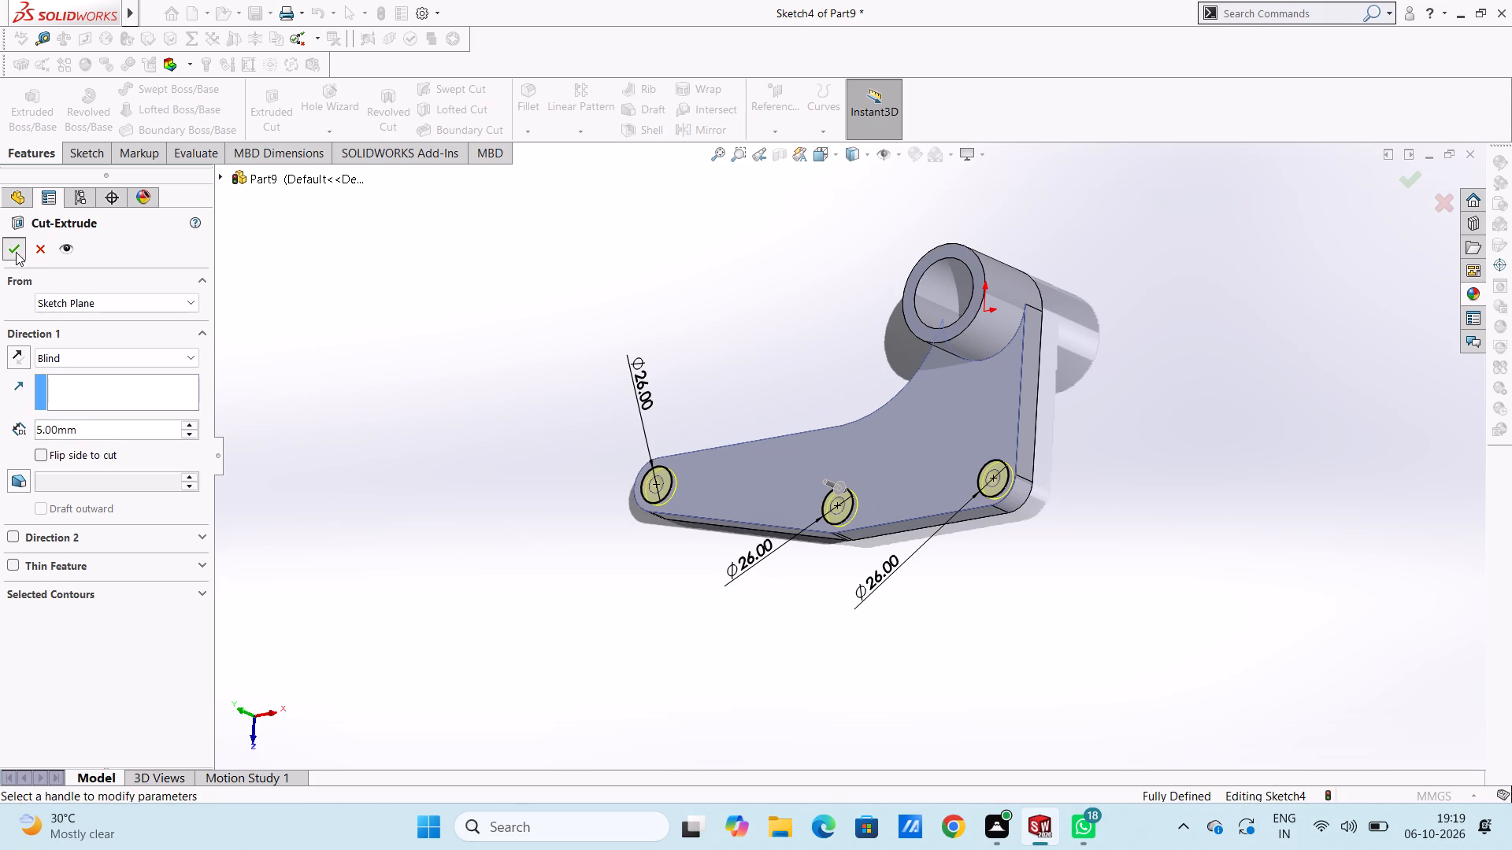
left_click(307, 386)
Examine the three recessed holes and the ring boss from several angles.
middle_click_drag(353, 441, 385, 442)
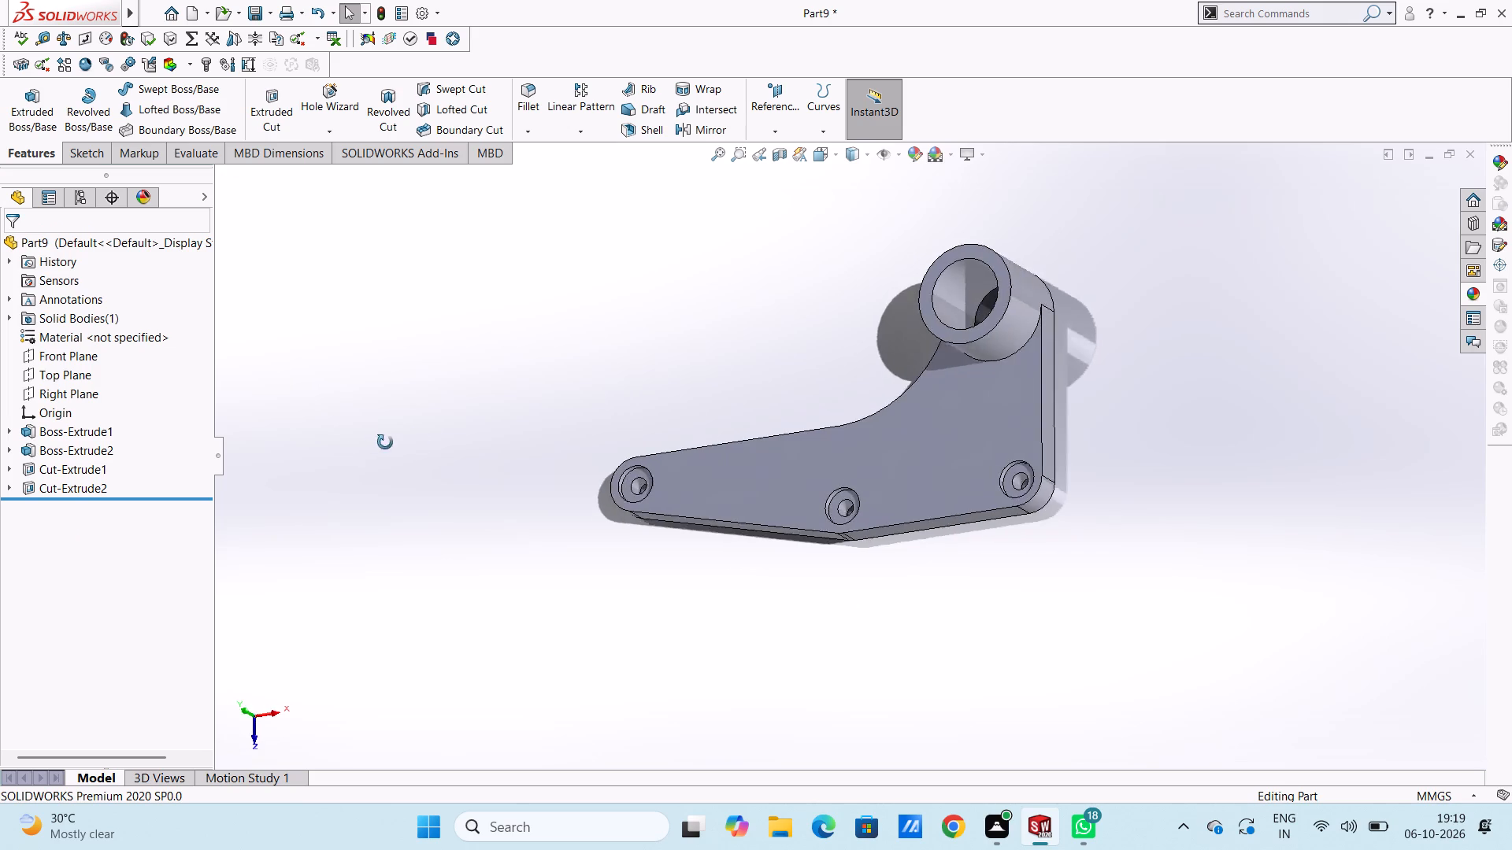
middle_click_drag(385, 442, 377, 326)
middle_click_drag(492, 509, 497, 392)
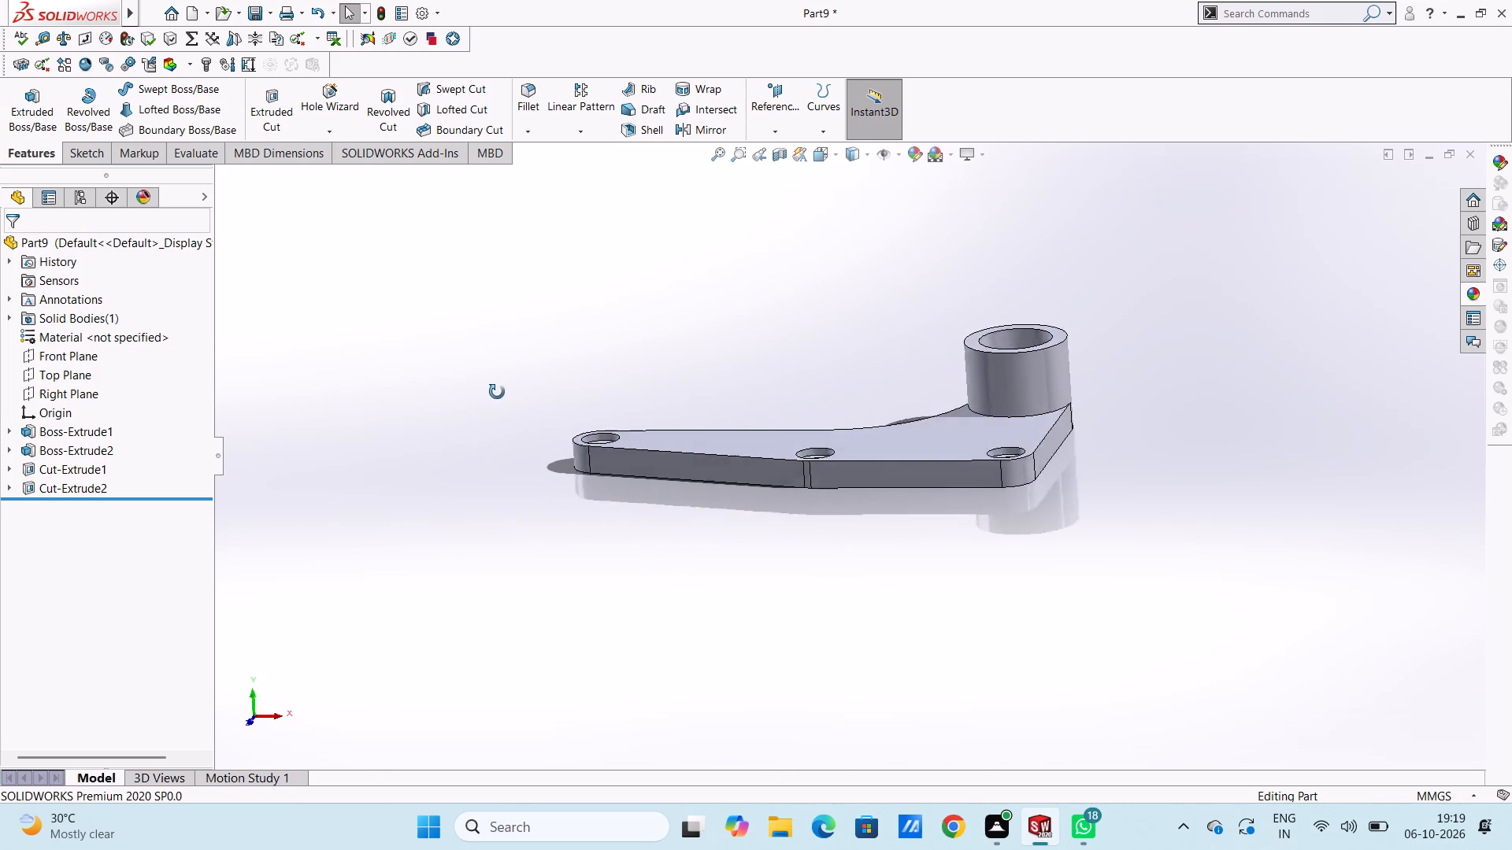
middle_click_drag(497, 392, 502, 490)
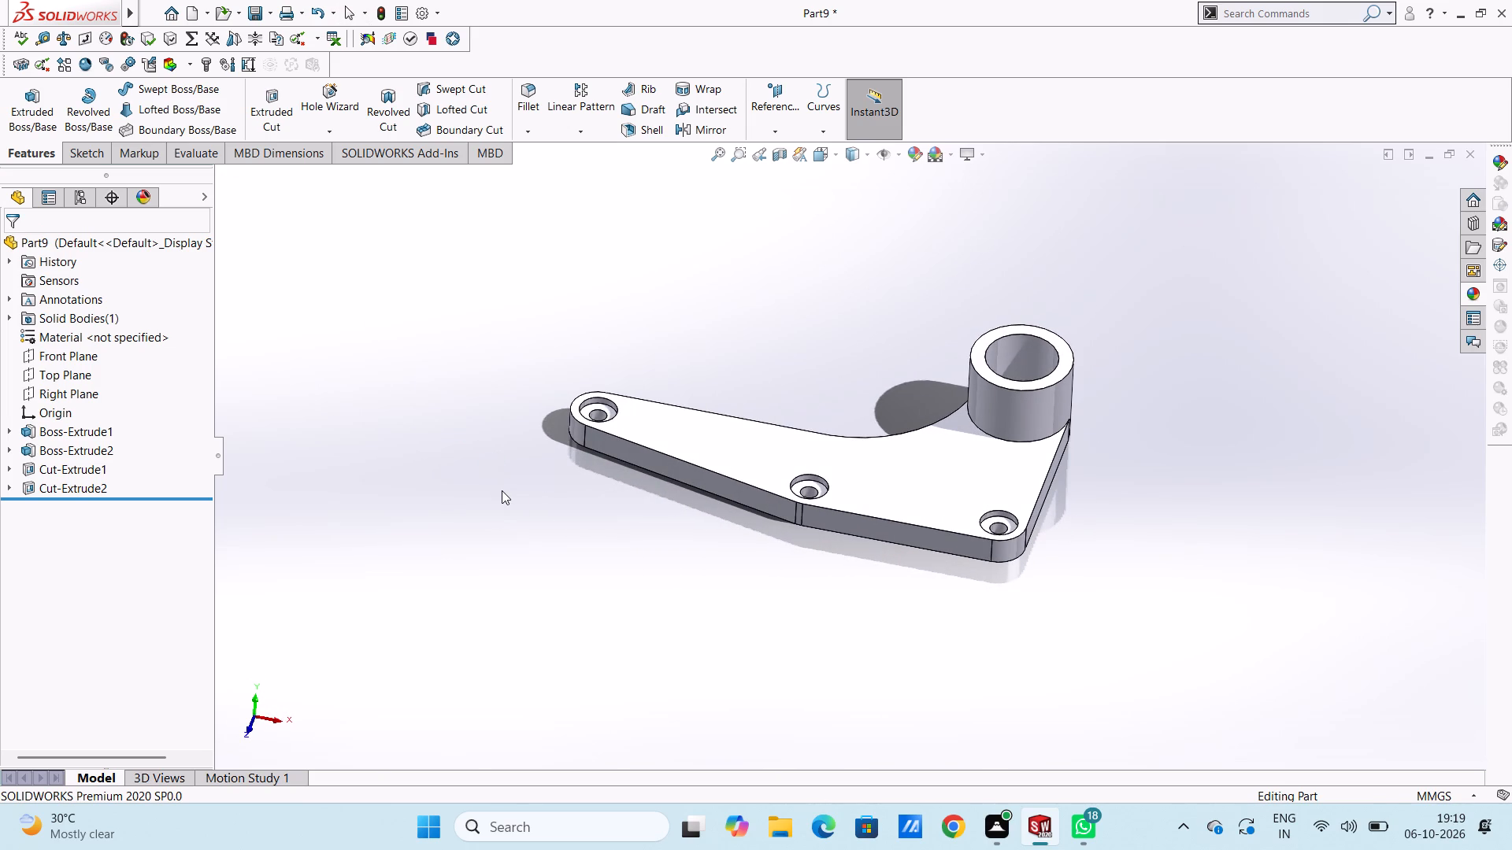
middle_click_drag(498, 493, 530, 614)
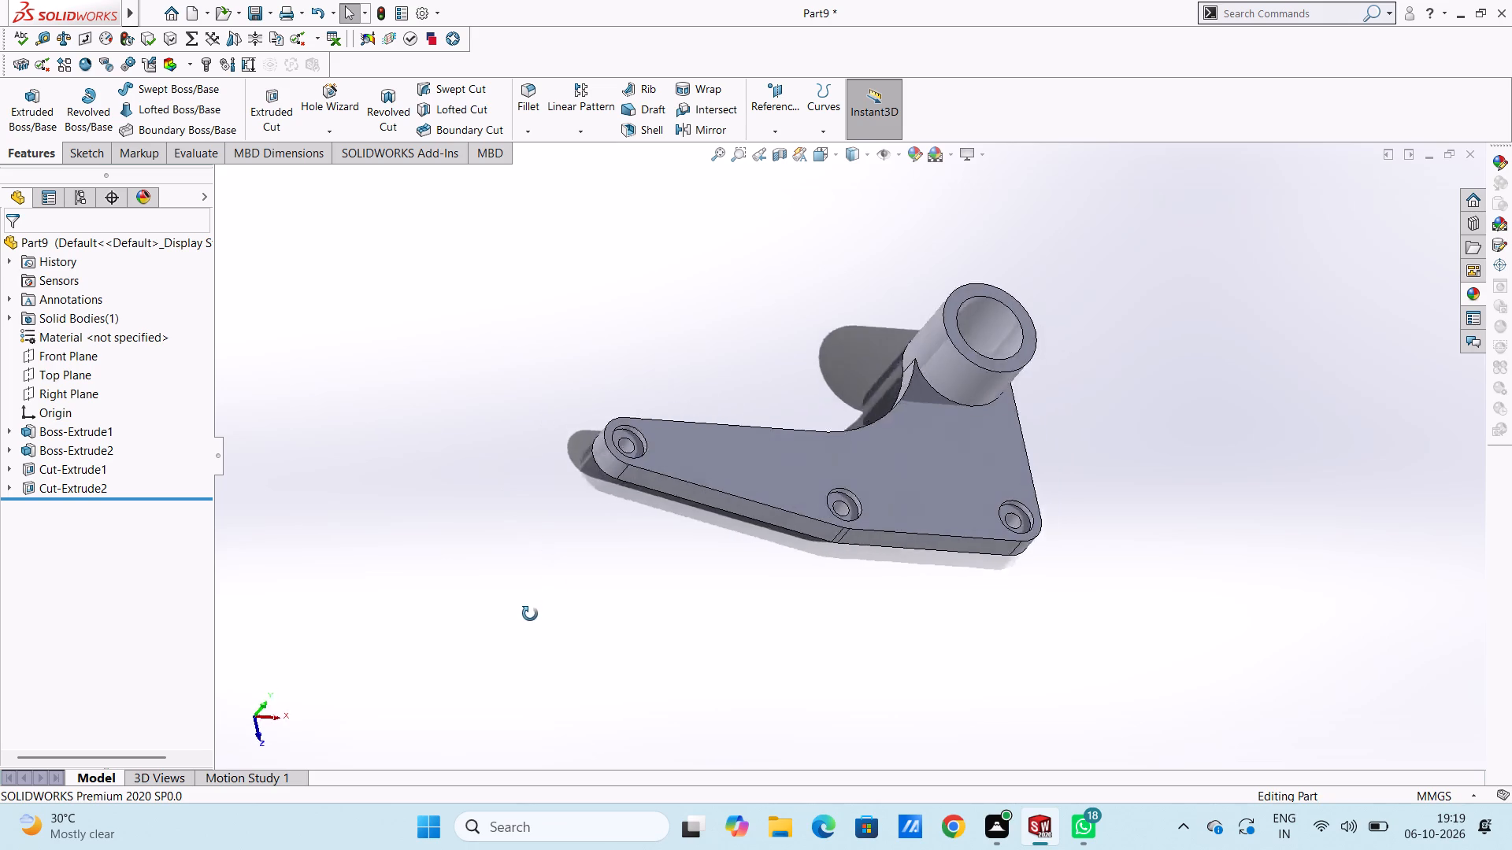
middle_click_drag(530, 614, 514, 618)
middle_click_drag(549, 531, 547, 571)
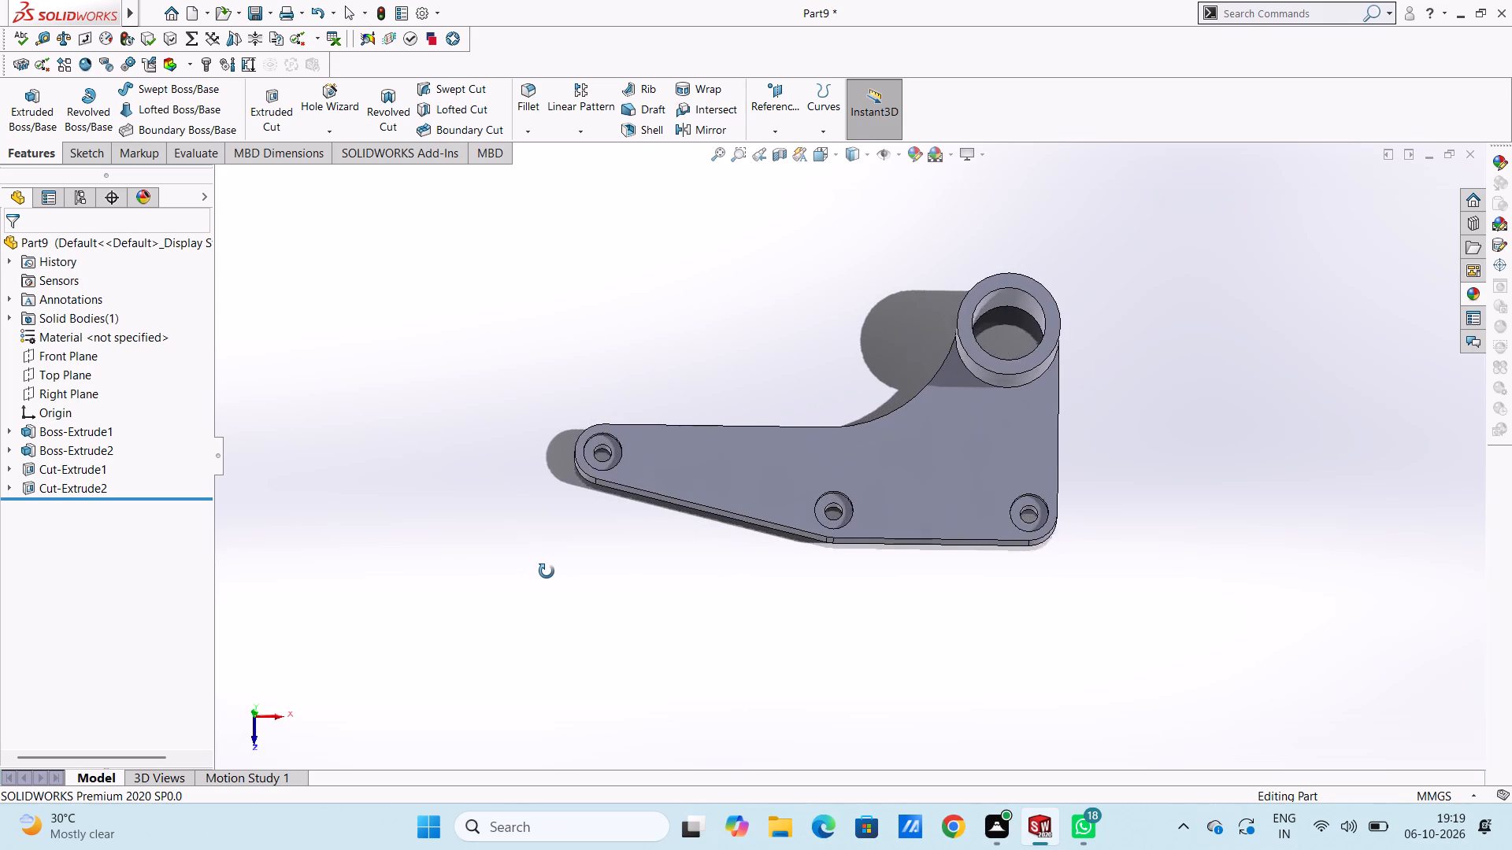
middle_click_drag(547, 571, 543, 580)
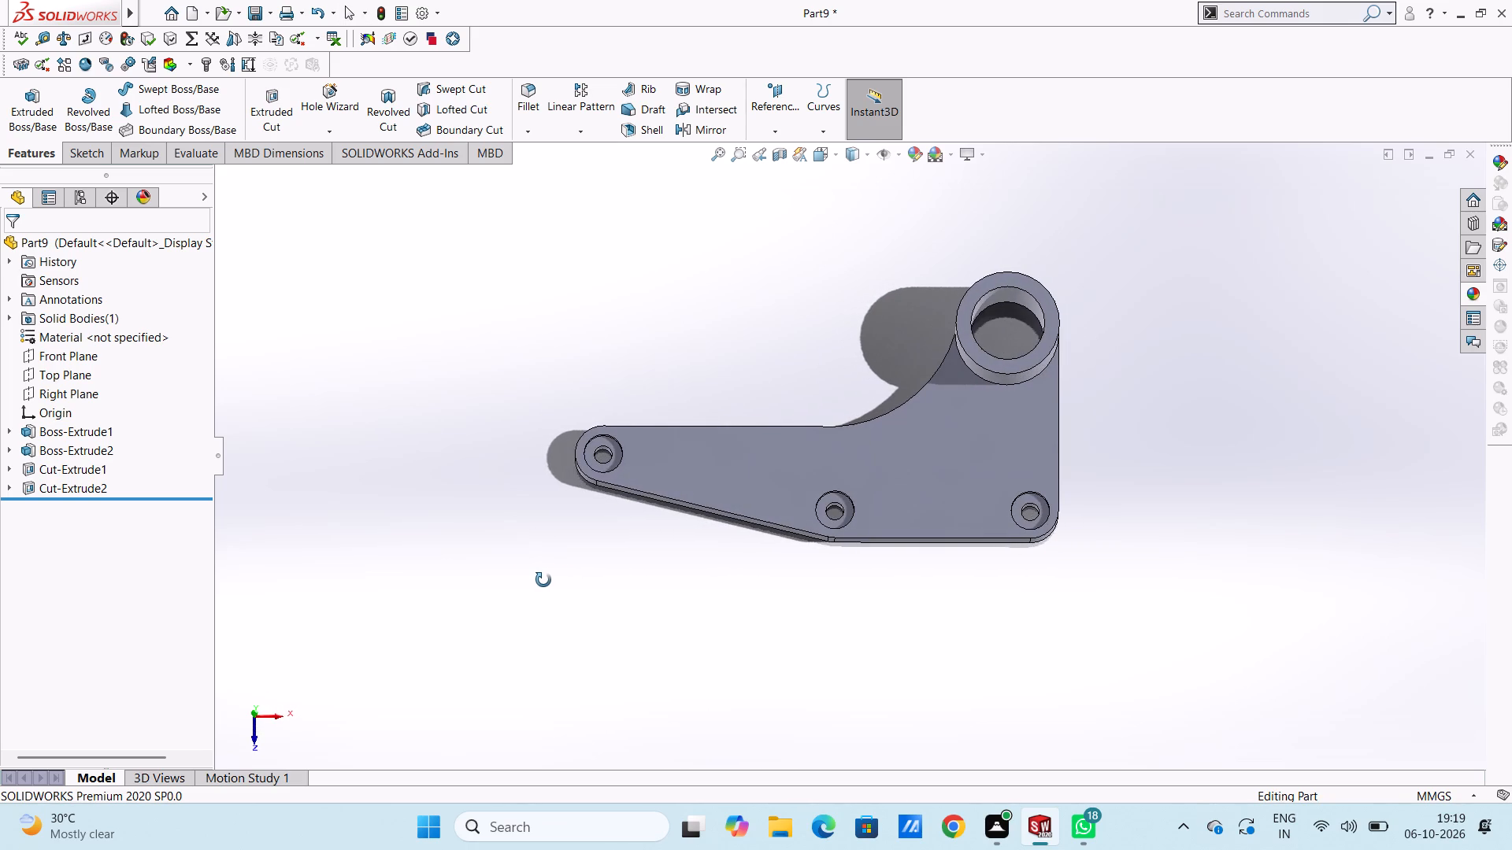
middle_click_drag(543, 580, 543, 580)
middle_click_drag(540, 586, 541, 610)
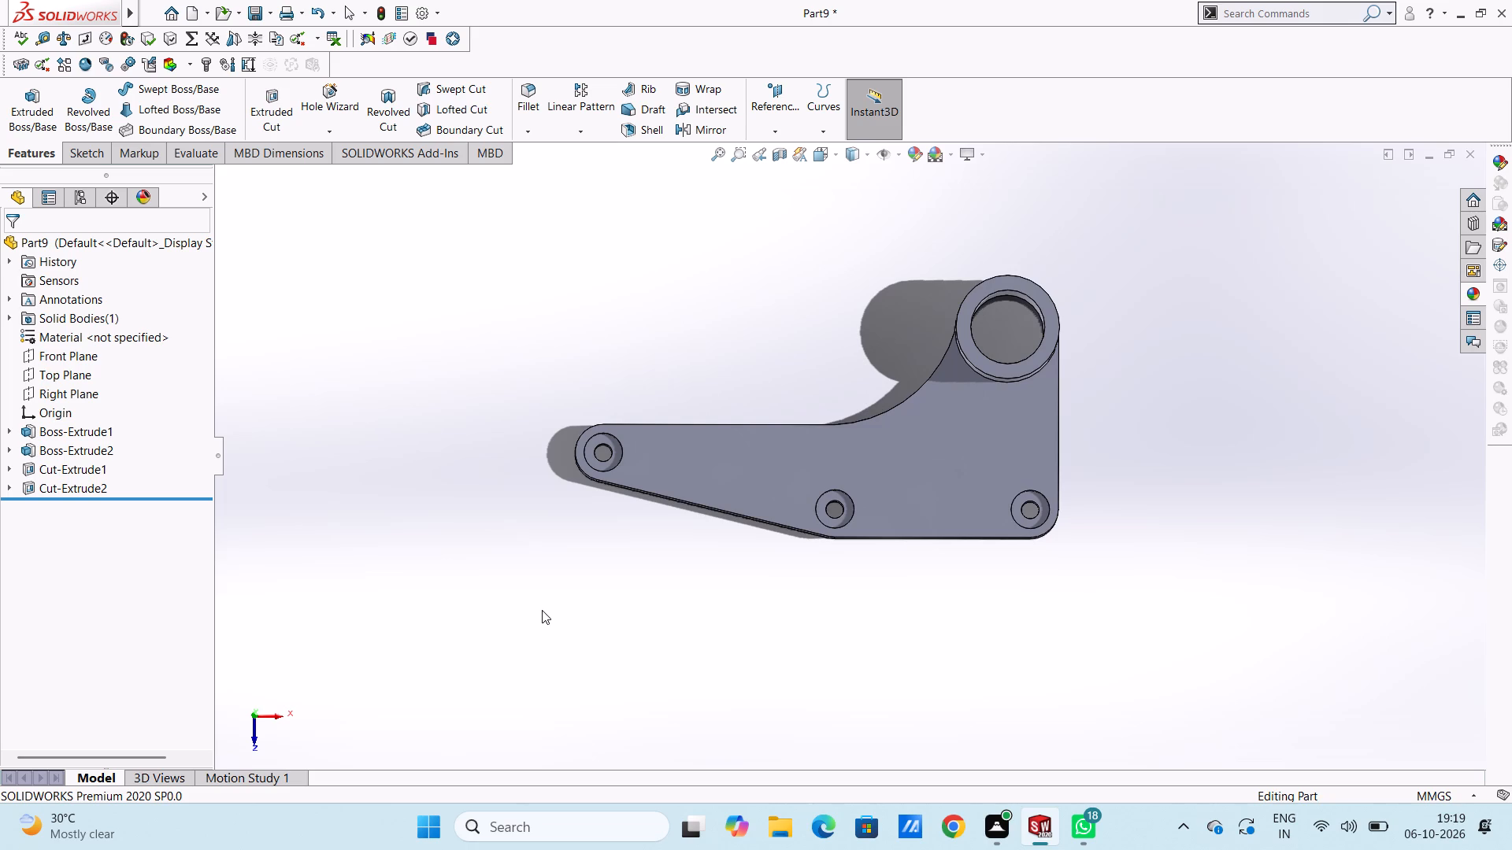
middle_click(569, 564)
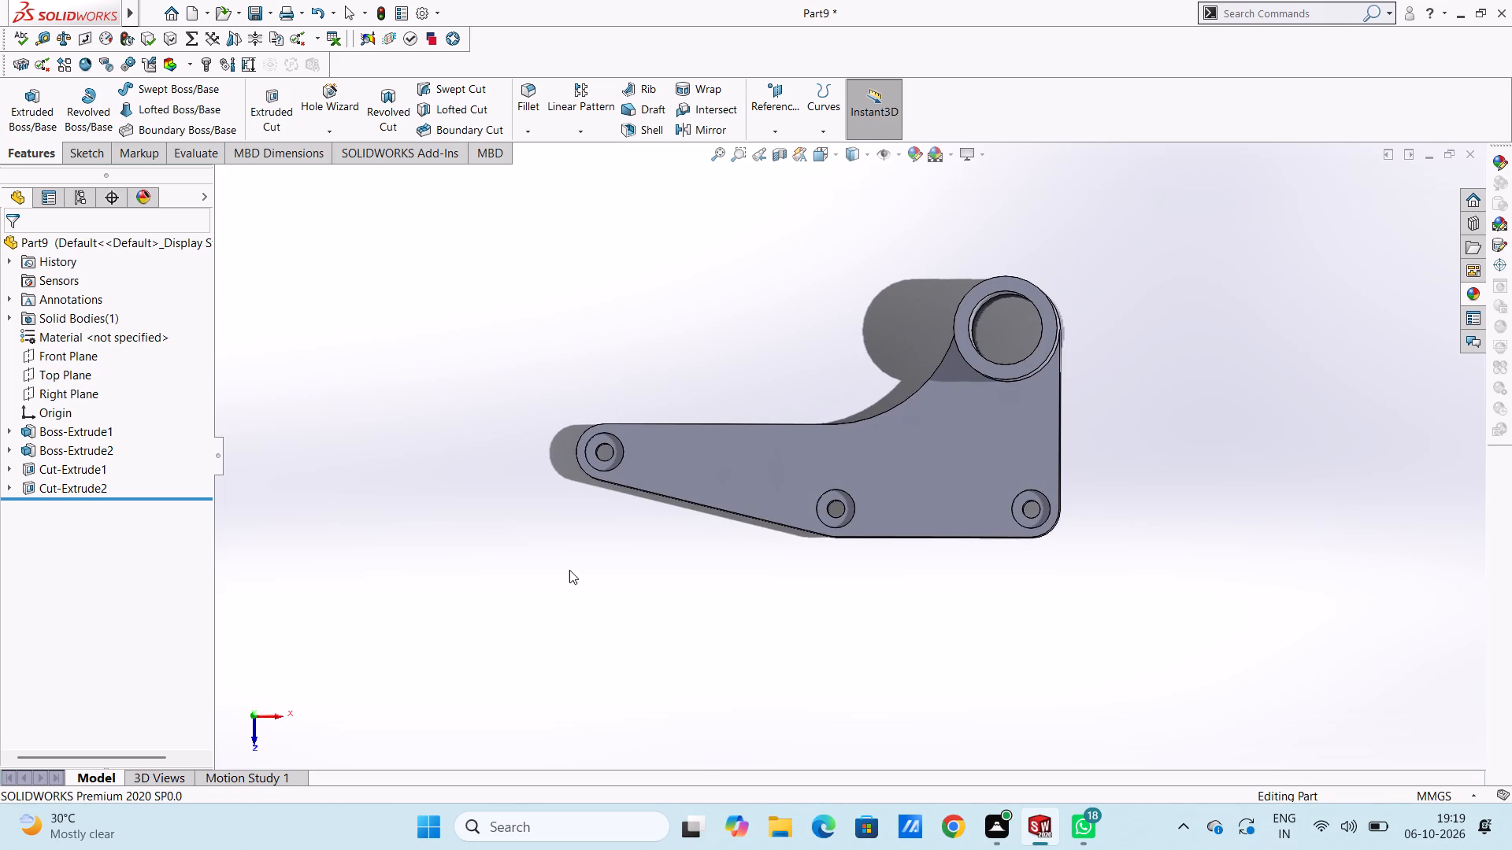
Start a new sketch on the plate's top face and draw a 130 x 19 mm corner rectangle along the arm's straight upper edge.
key("ctrl+5")
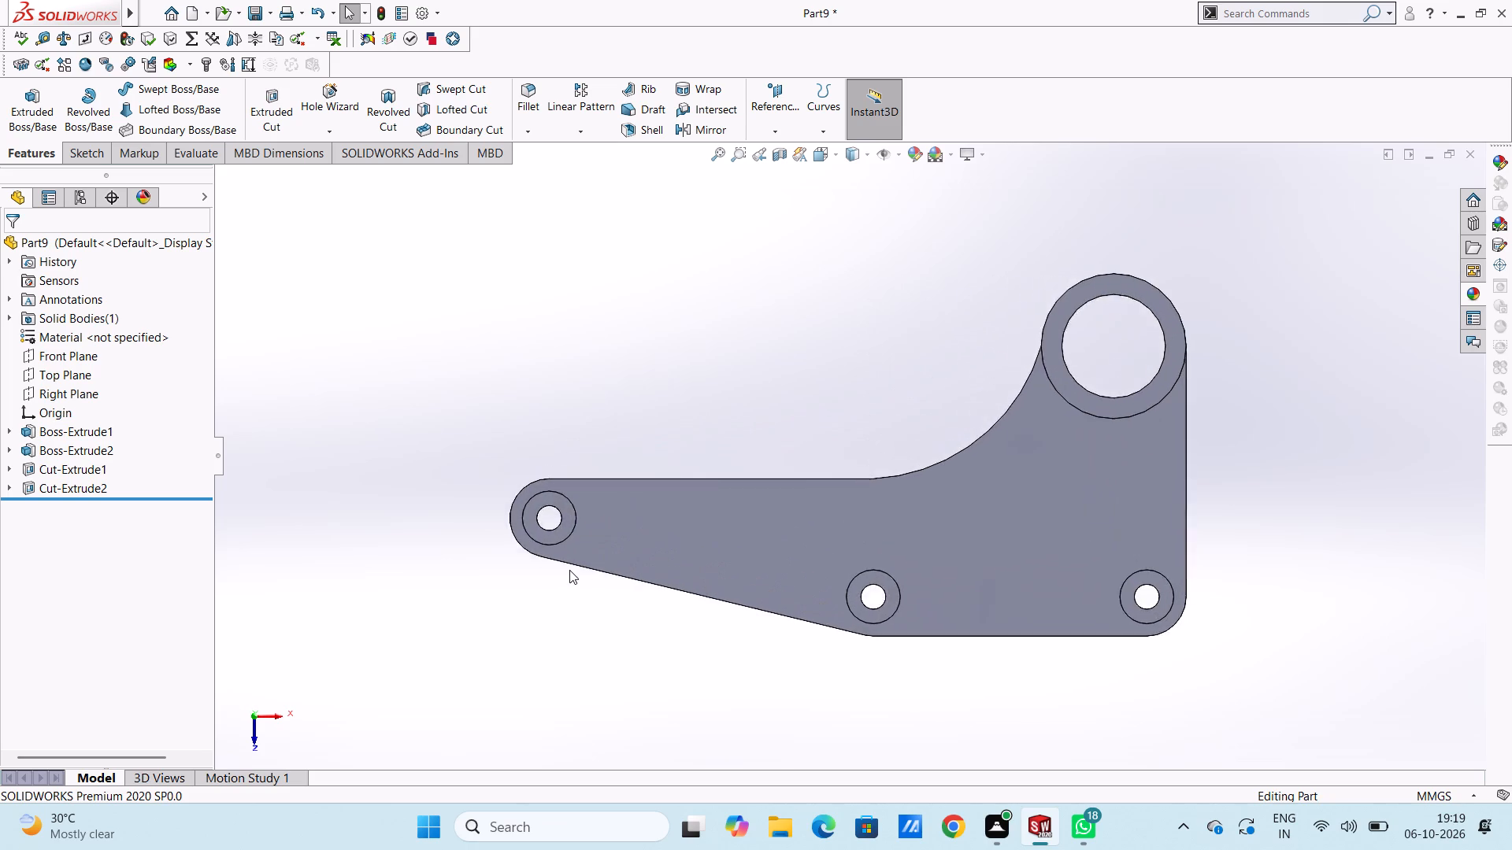
scroll(569, 570, "up", 3)
scroll(869, 528, "down", 2)
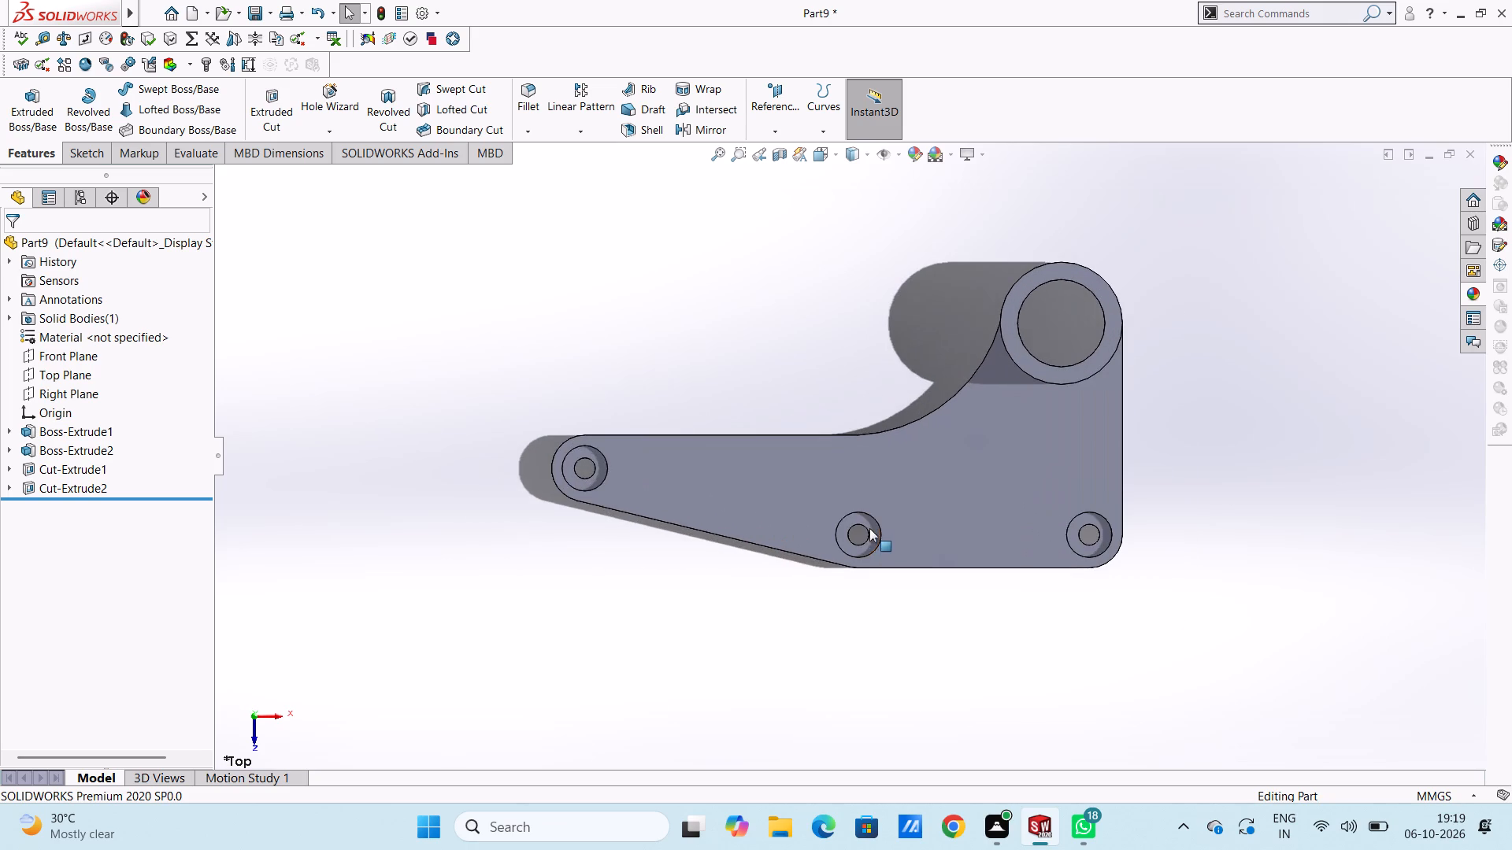
left_click(754, 468)
left_click(819, 425)
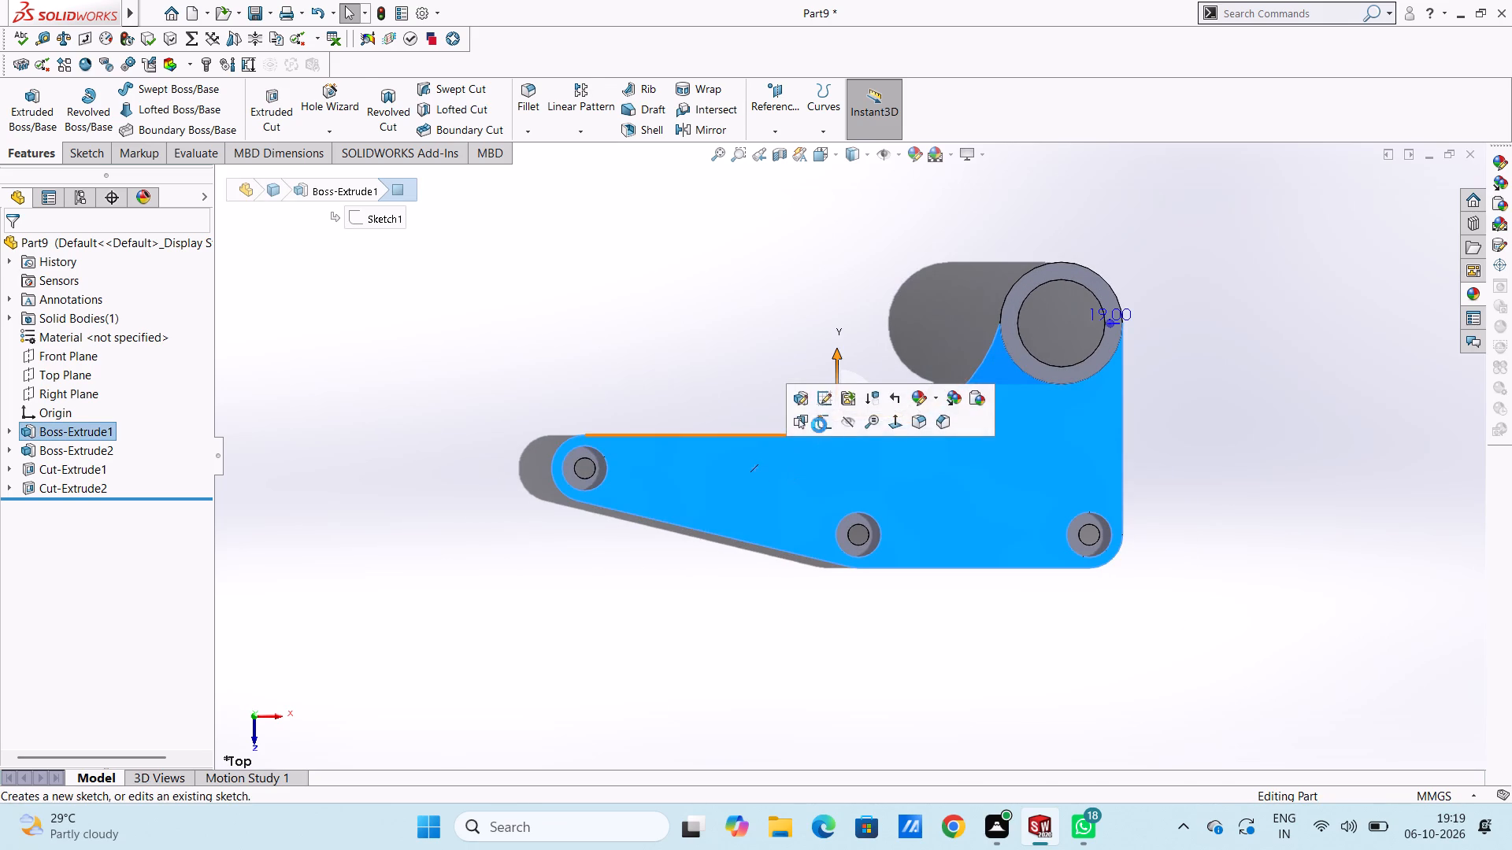
left_click(762, 375)
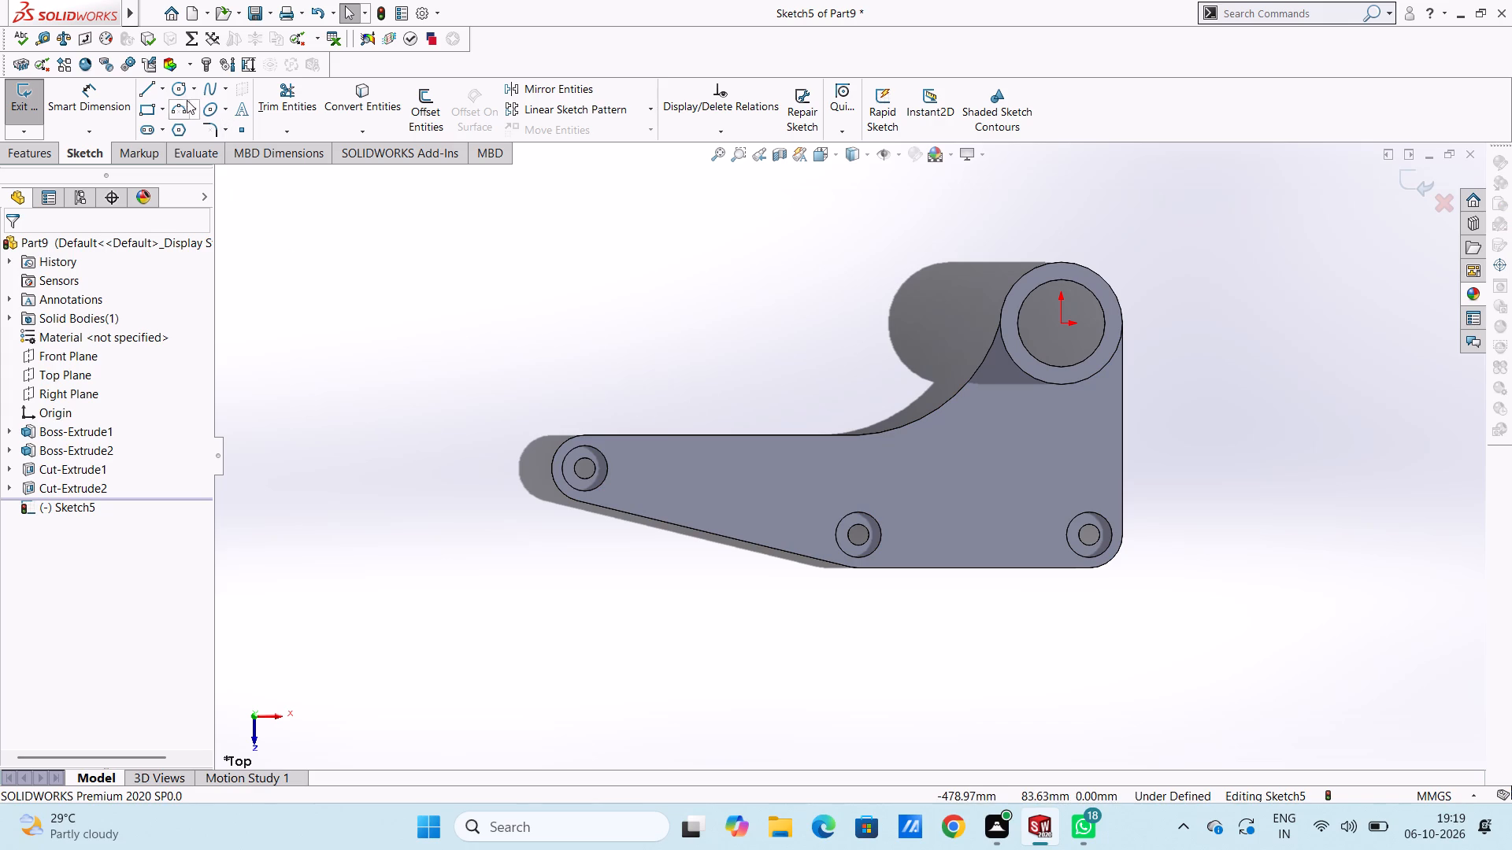
left_click(144, 109)
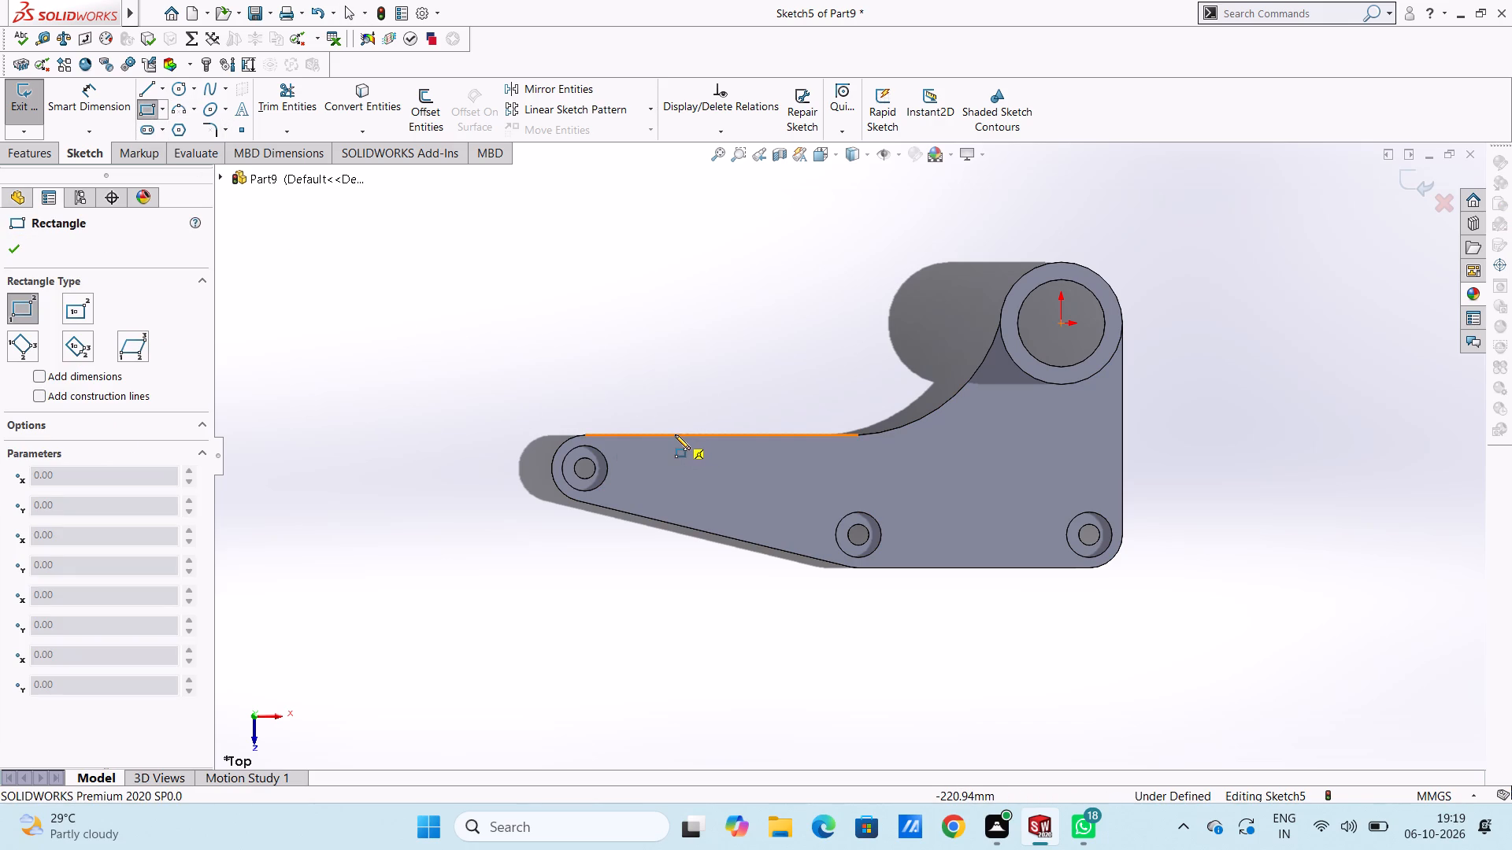
left_click(631, 433)
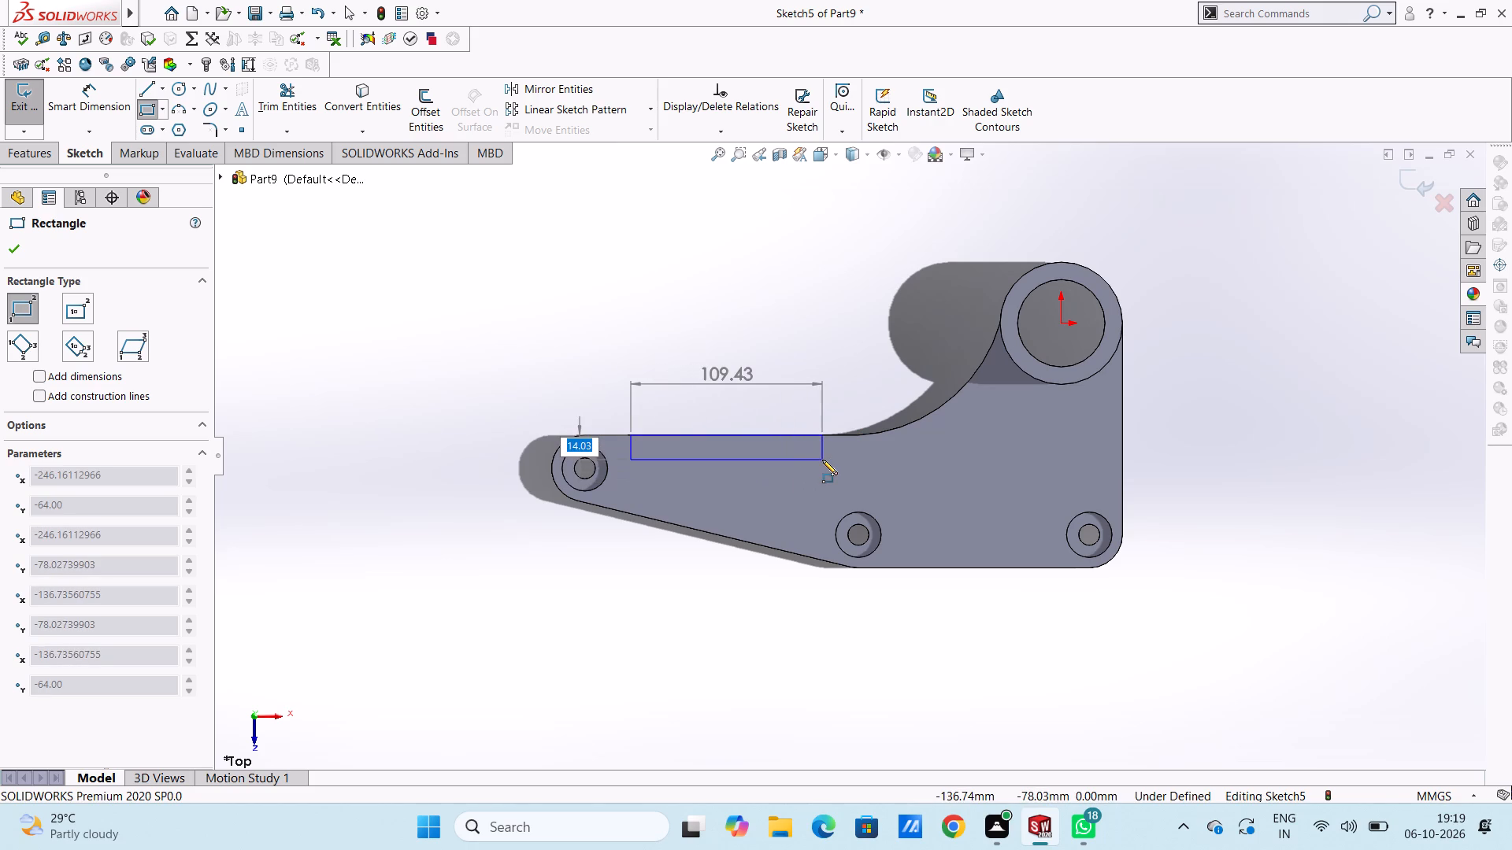
type("19")
key("Return")
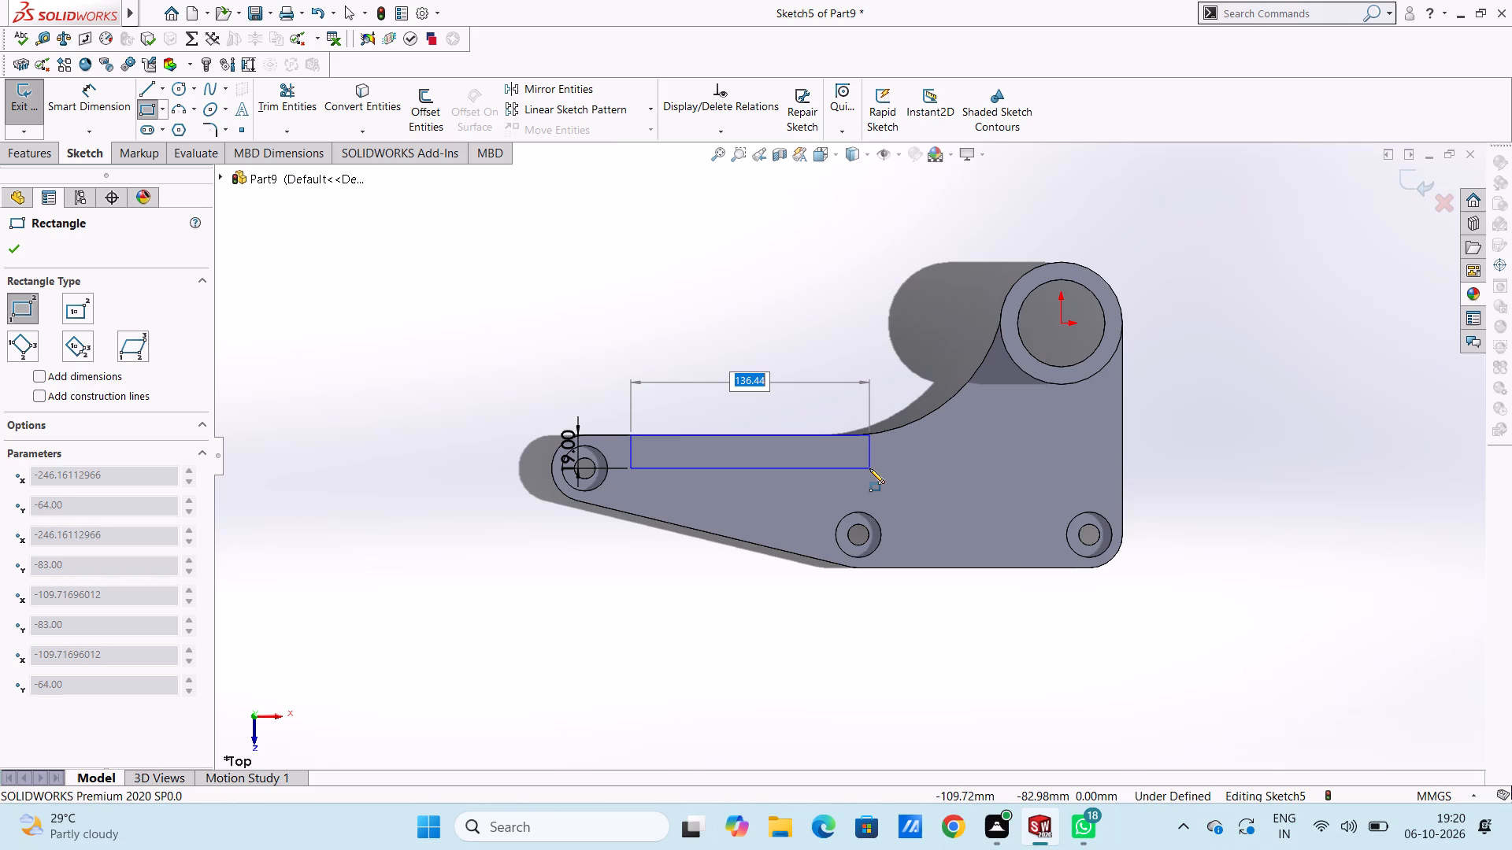
type("130")
key("Return")
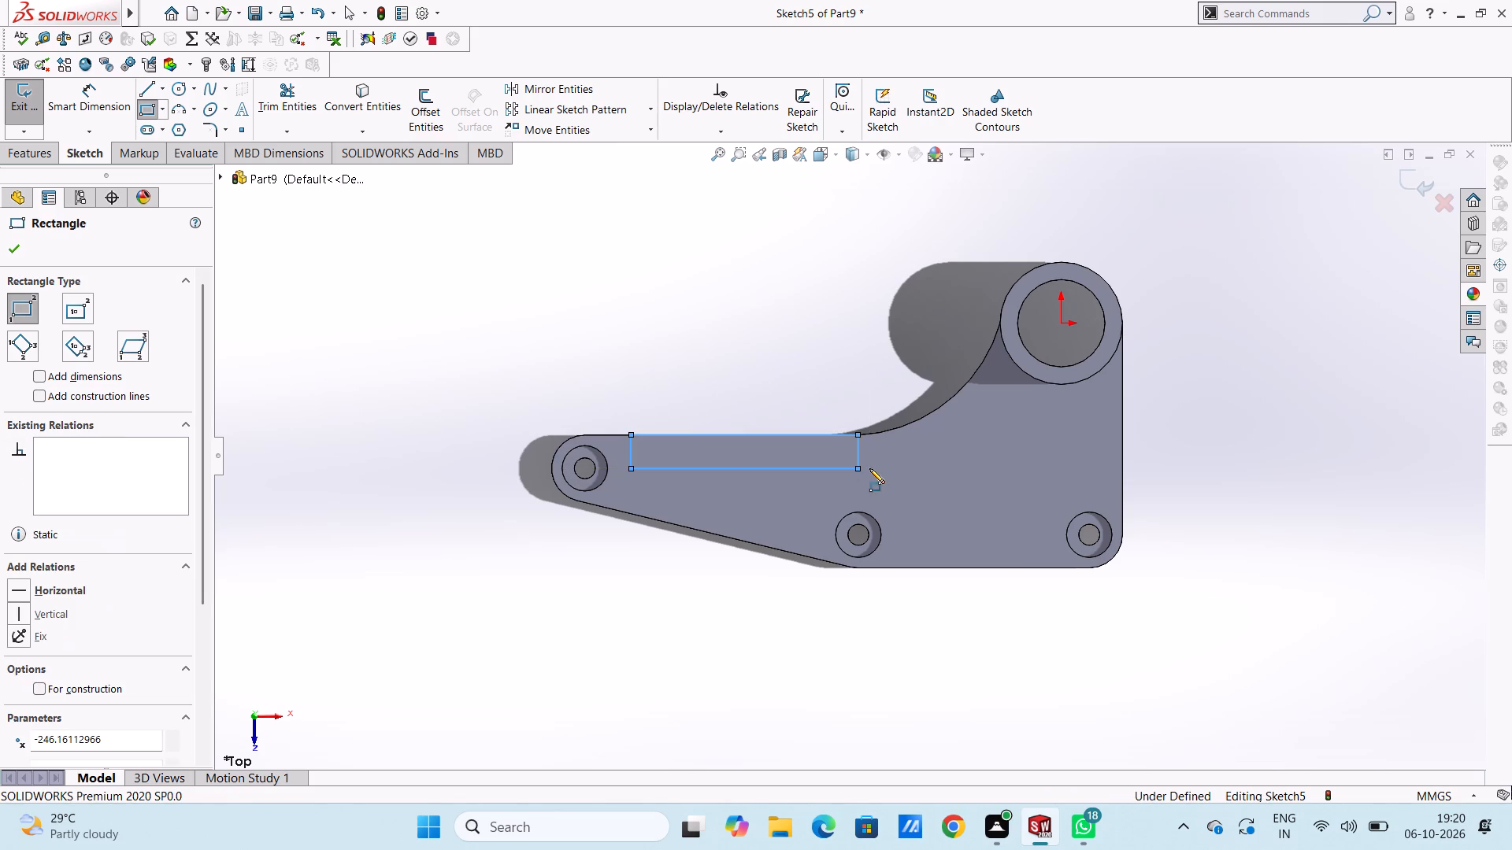
left_click(13, 256)
Inspect how the rectangle's corner lines up with the point where the arm's straight edge meets the curved edge.
scroll(776, 419, "down", 4)
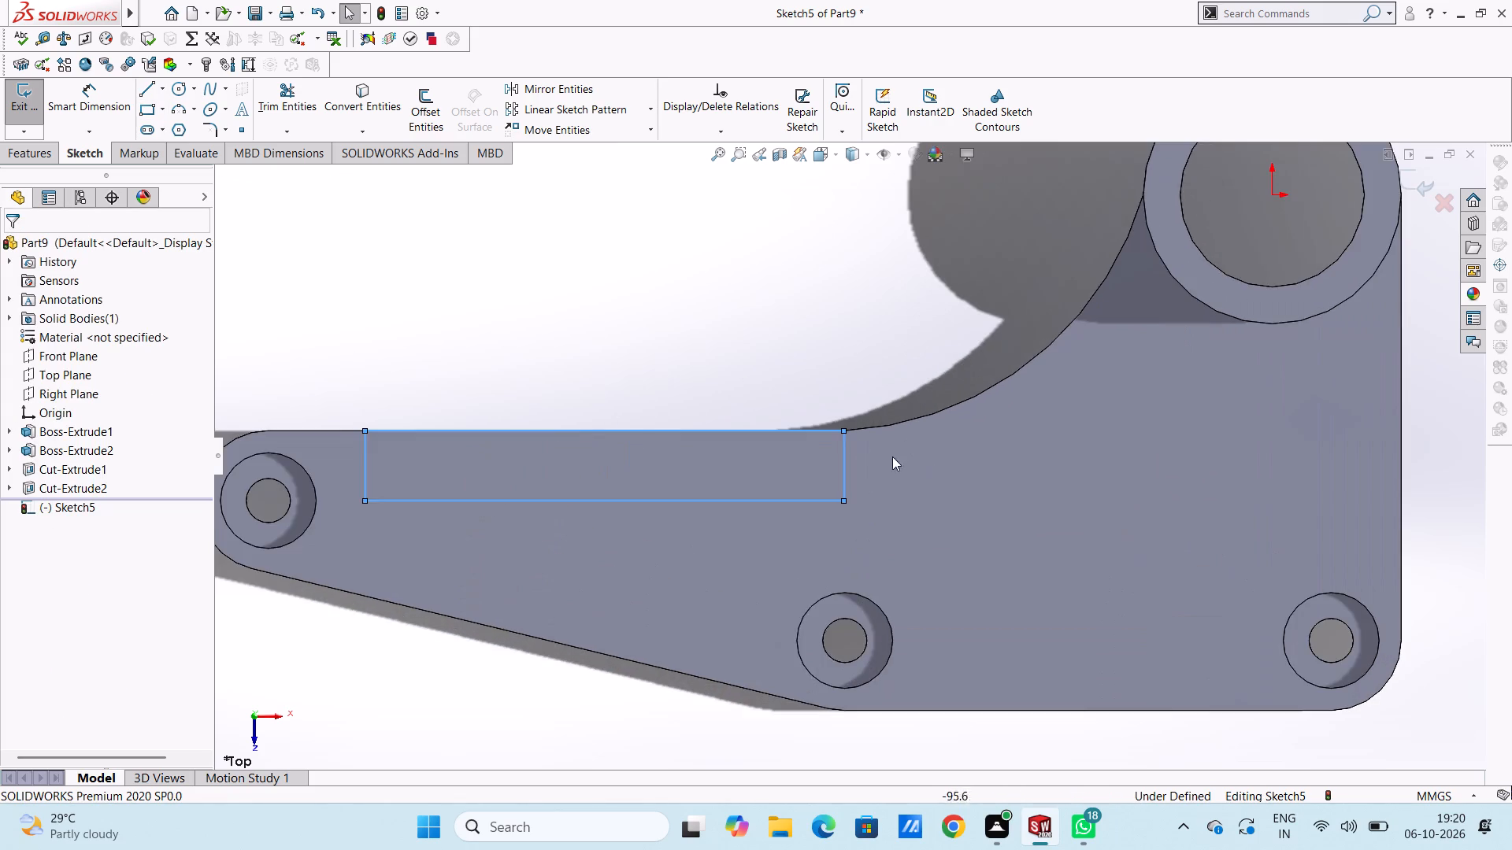
scroll(858, 442, "down", 4)
scroll(784, 442, "down", 3)
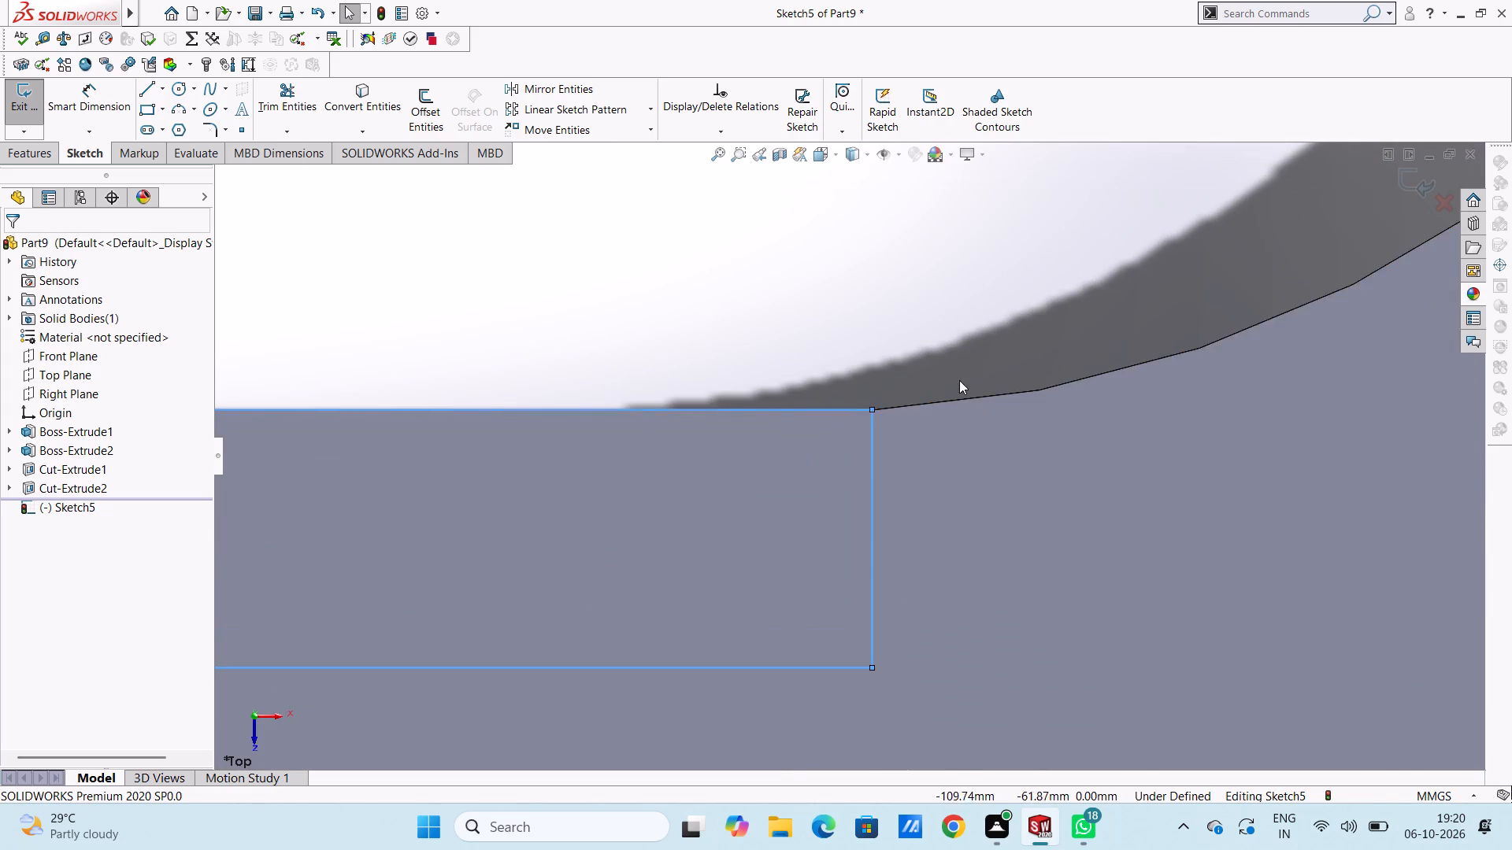
scroll(937, 394, "down", 5)
scroll(765, 459, "down", 4)
scroll(849, 420, "up", 5)
scroll(764, 566, "up", 4)
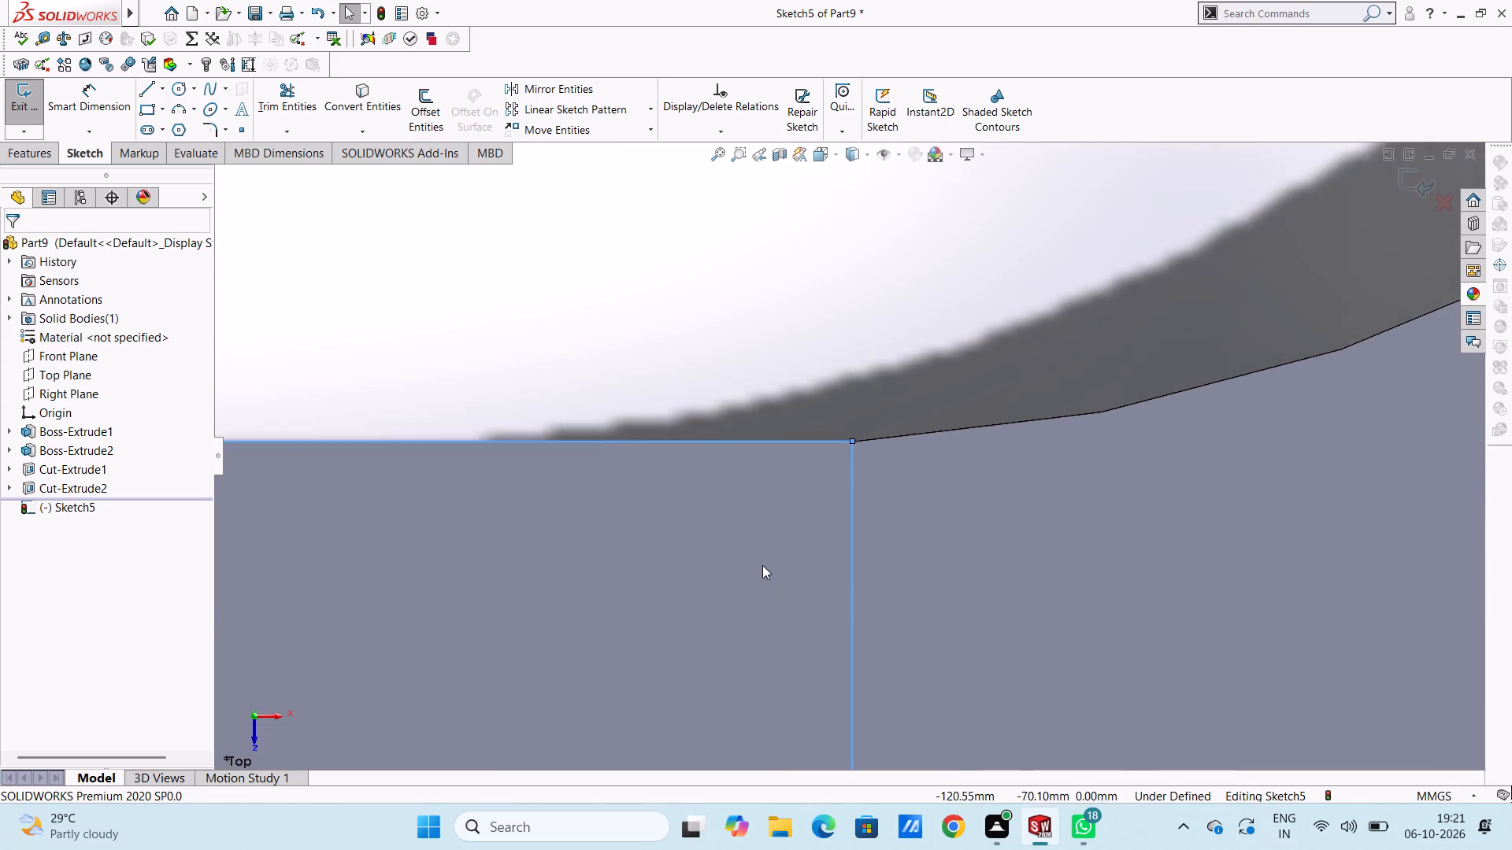
scroll(759, 565, "up", 19)
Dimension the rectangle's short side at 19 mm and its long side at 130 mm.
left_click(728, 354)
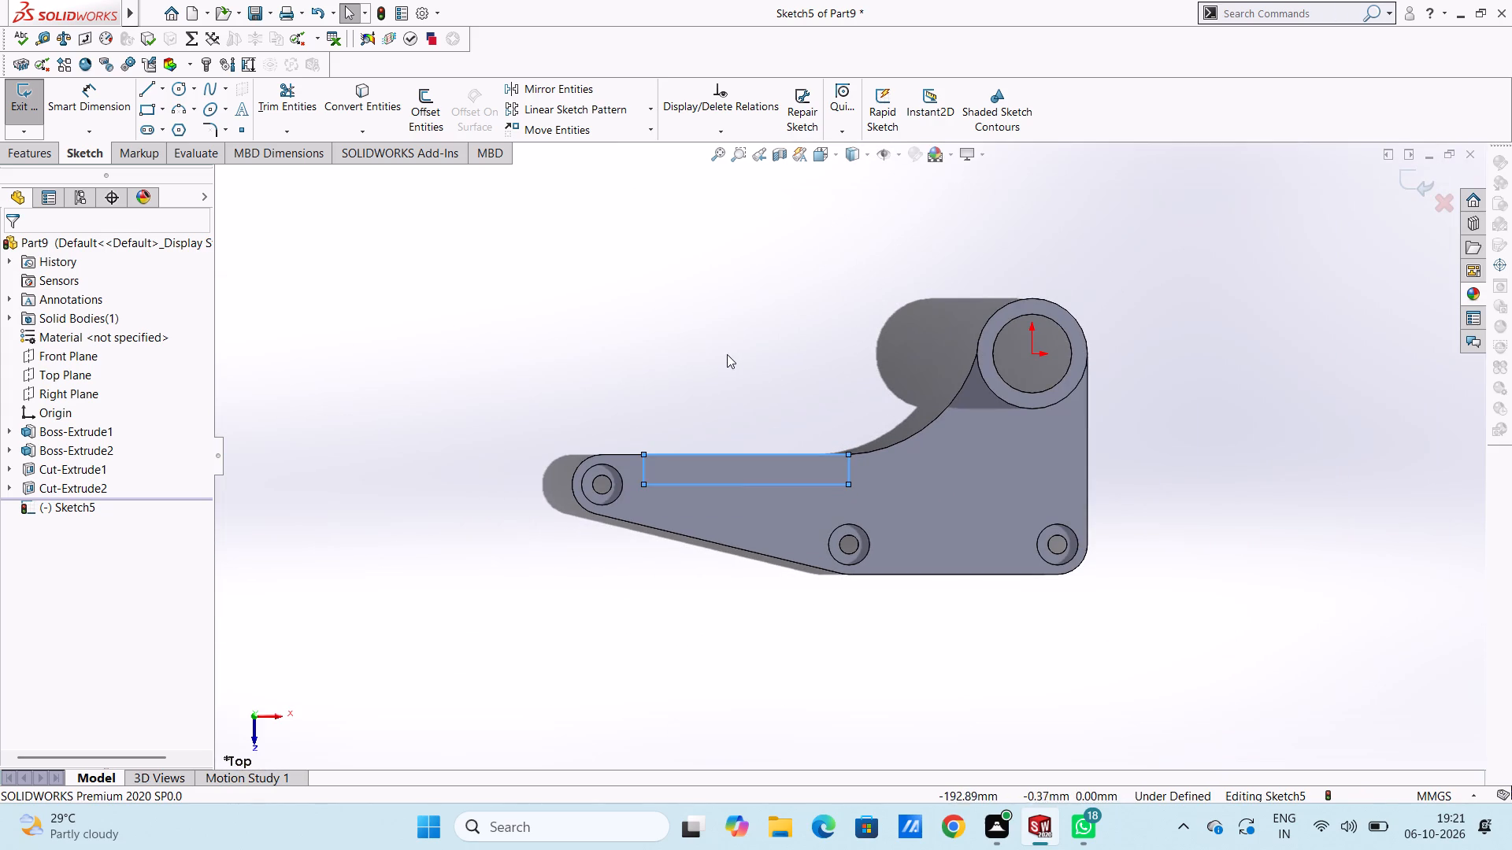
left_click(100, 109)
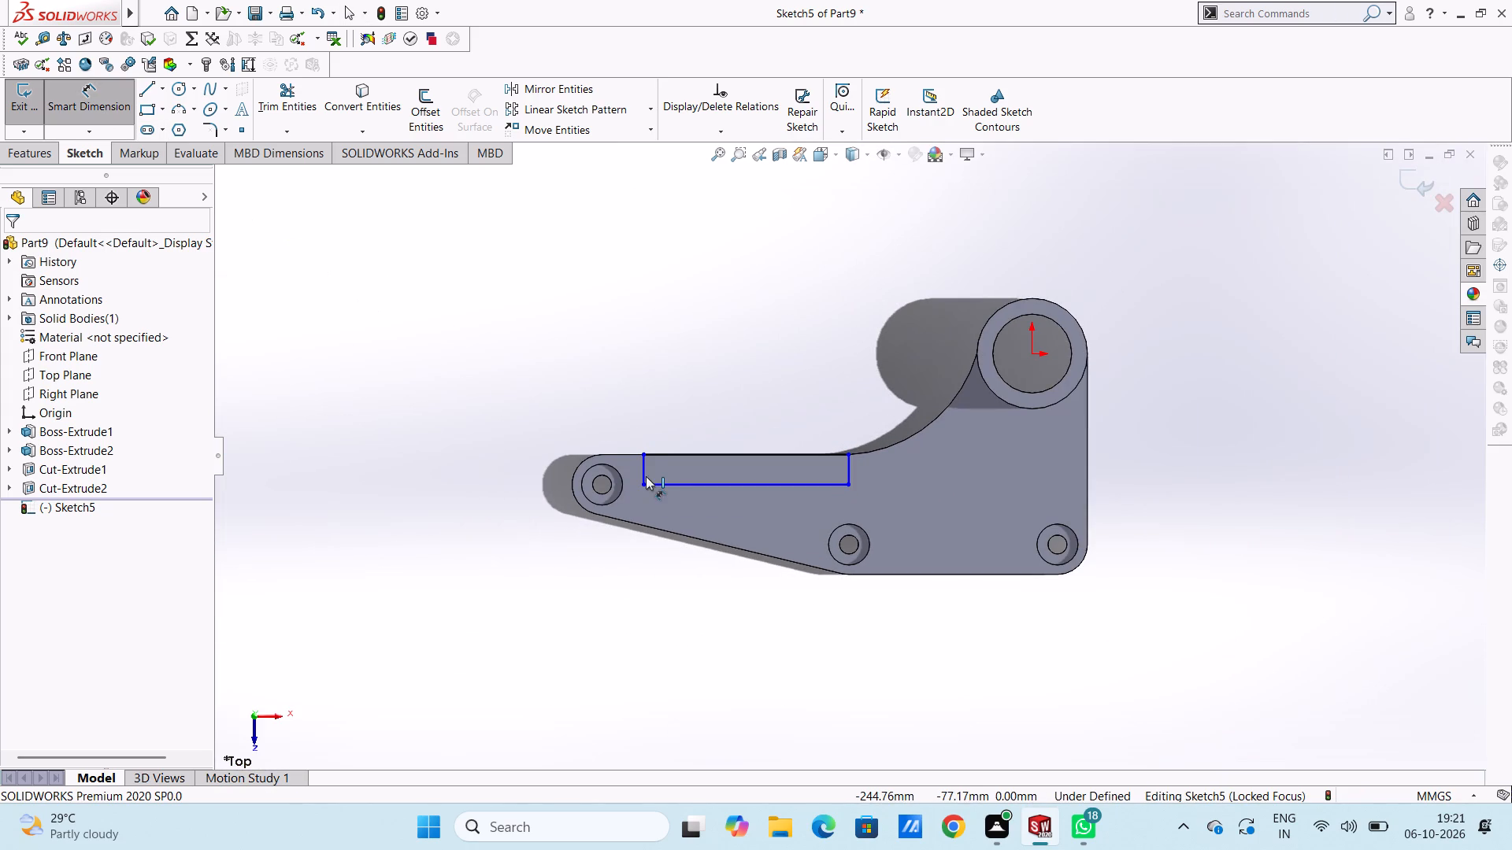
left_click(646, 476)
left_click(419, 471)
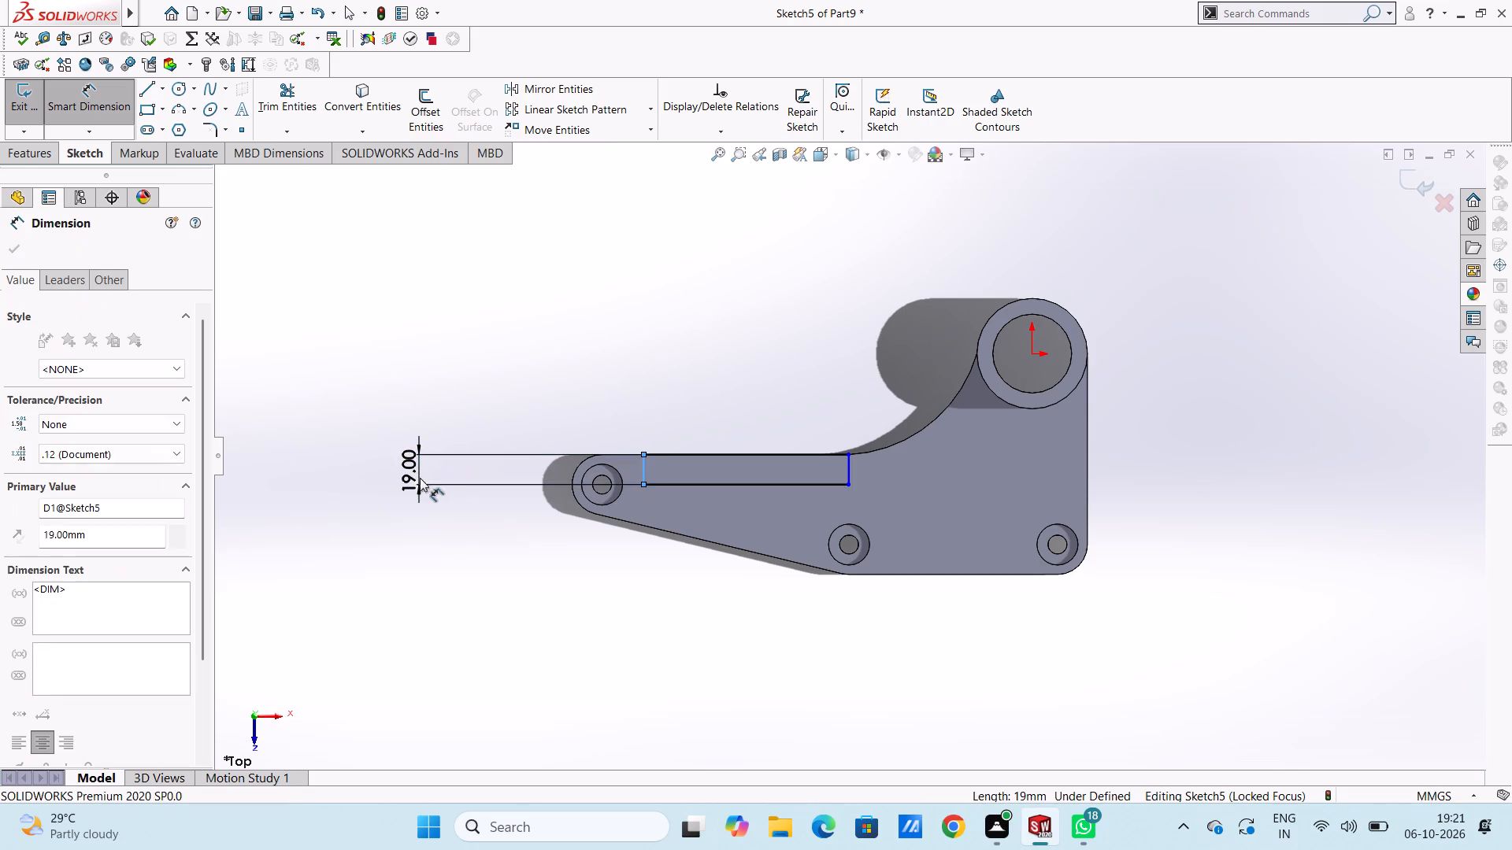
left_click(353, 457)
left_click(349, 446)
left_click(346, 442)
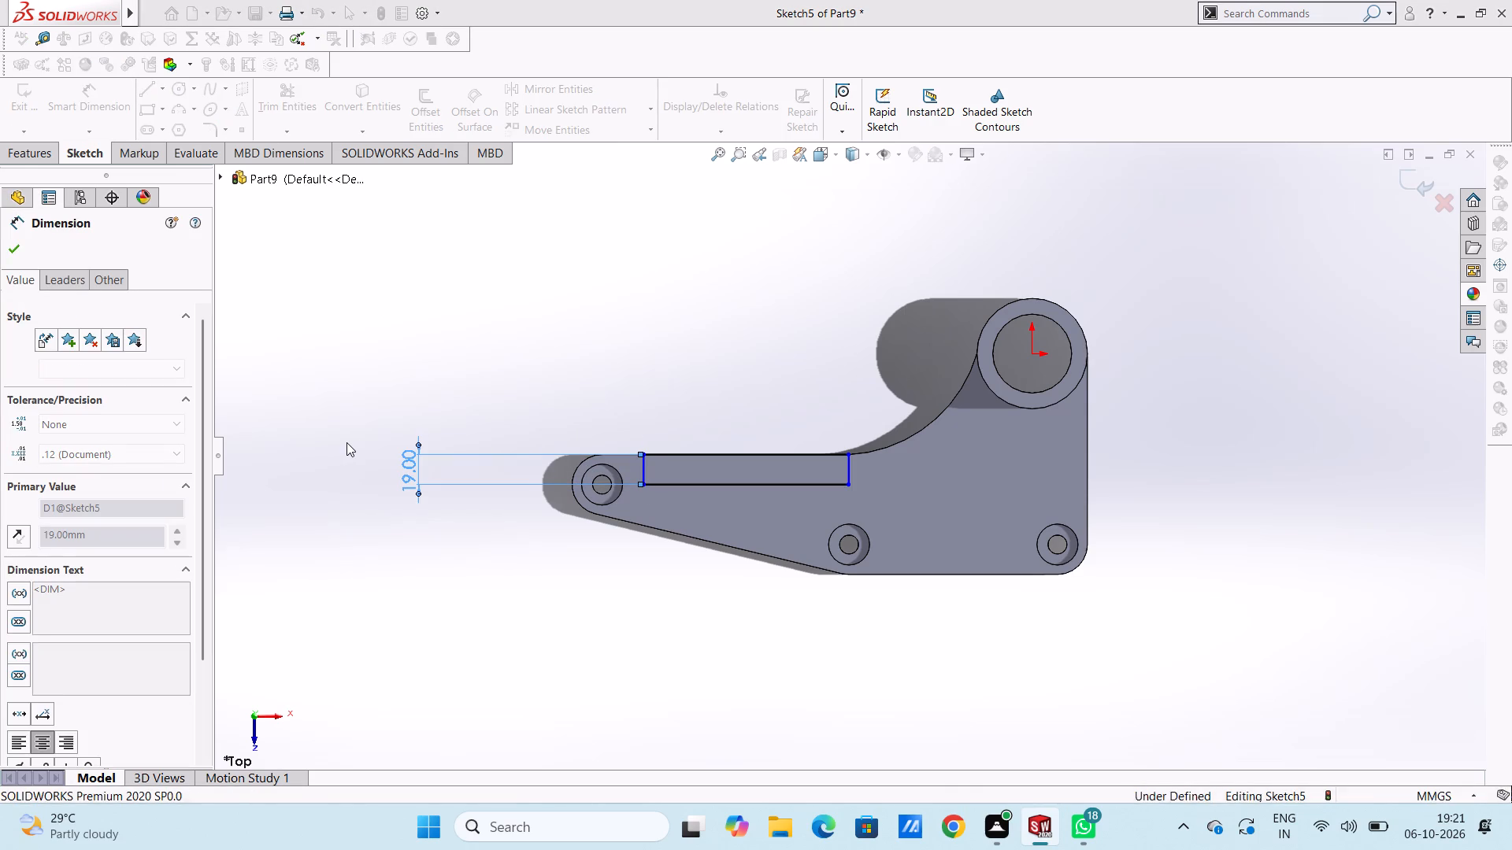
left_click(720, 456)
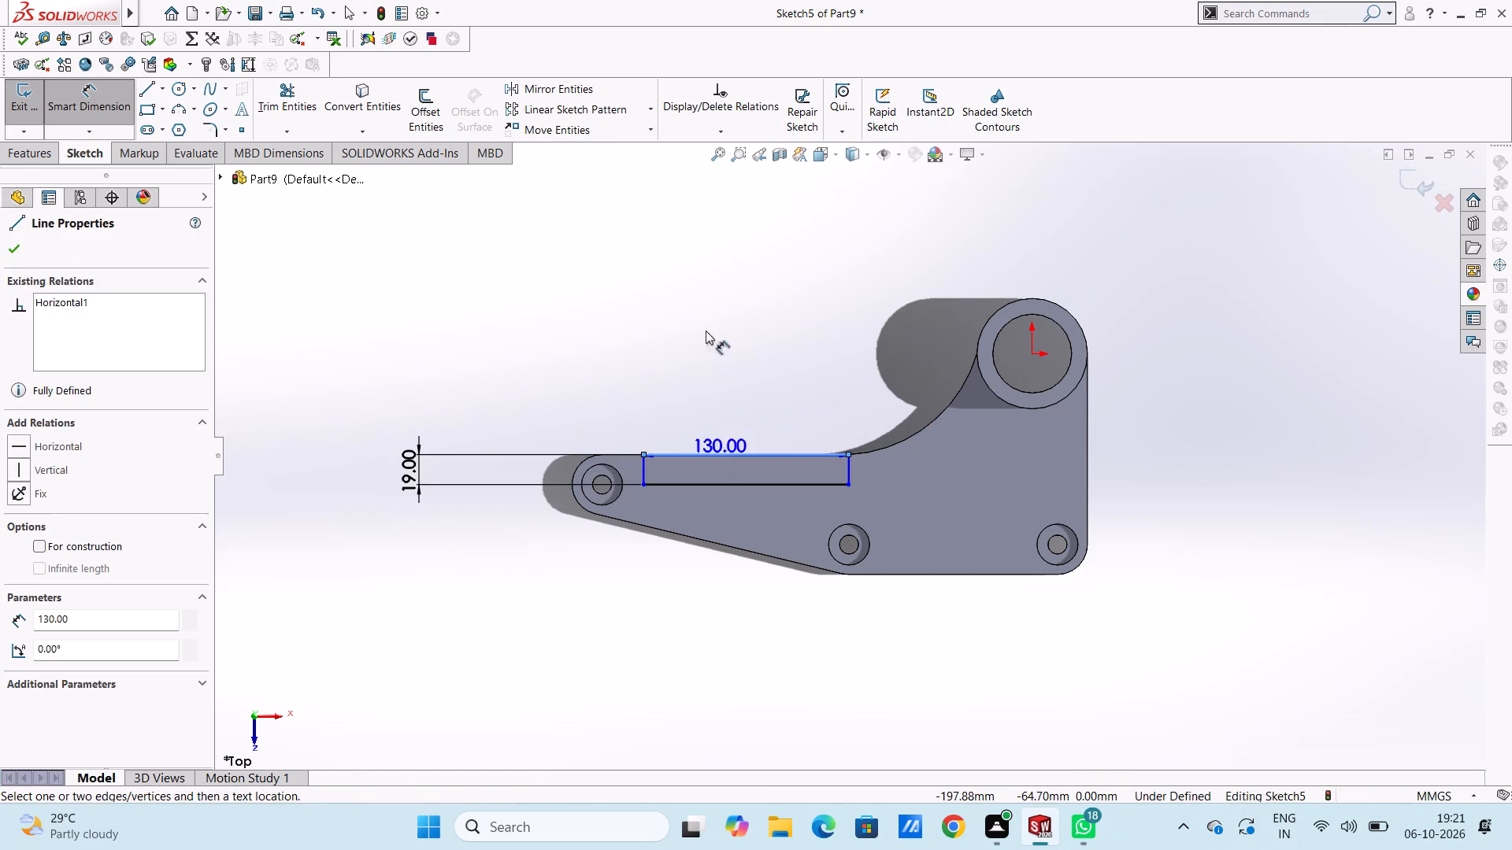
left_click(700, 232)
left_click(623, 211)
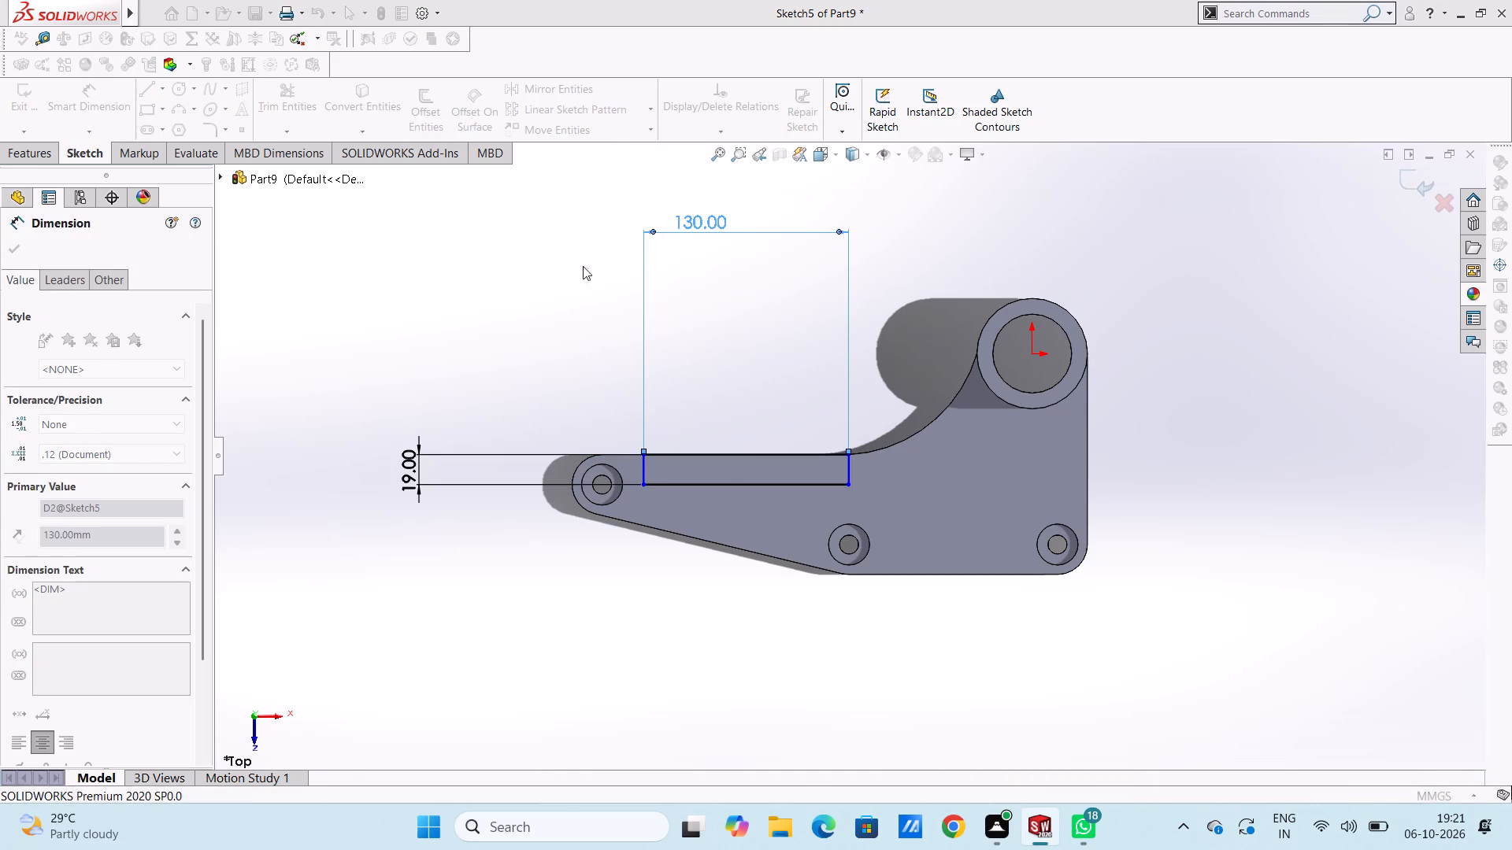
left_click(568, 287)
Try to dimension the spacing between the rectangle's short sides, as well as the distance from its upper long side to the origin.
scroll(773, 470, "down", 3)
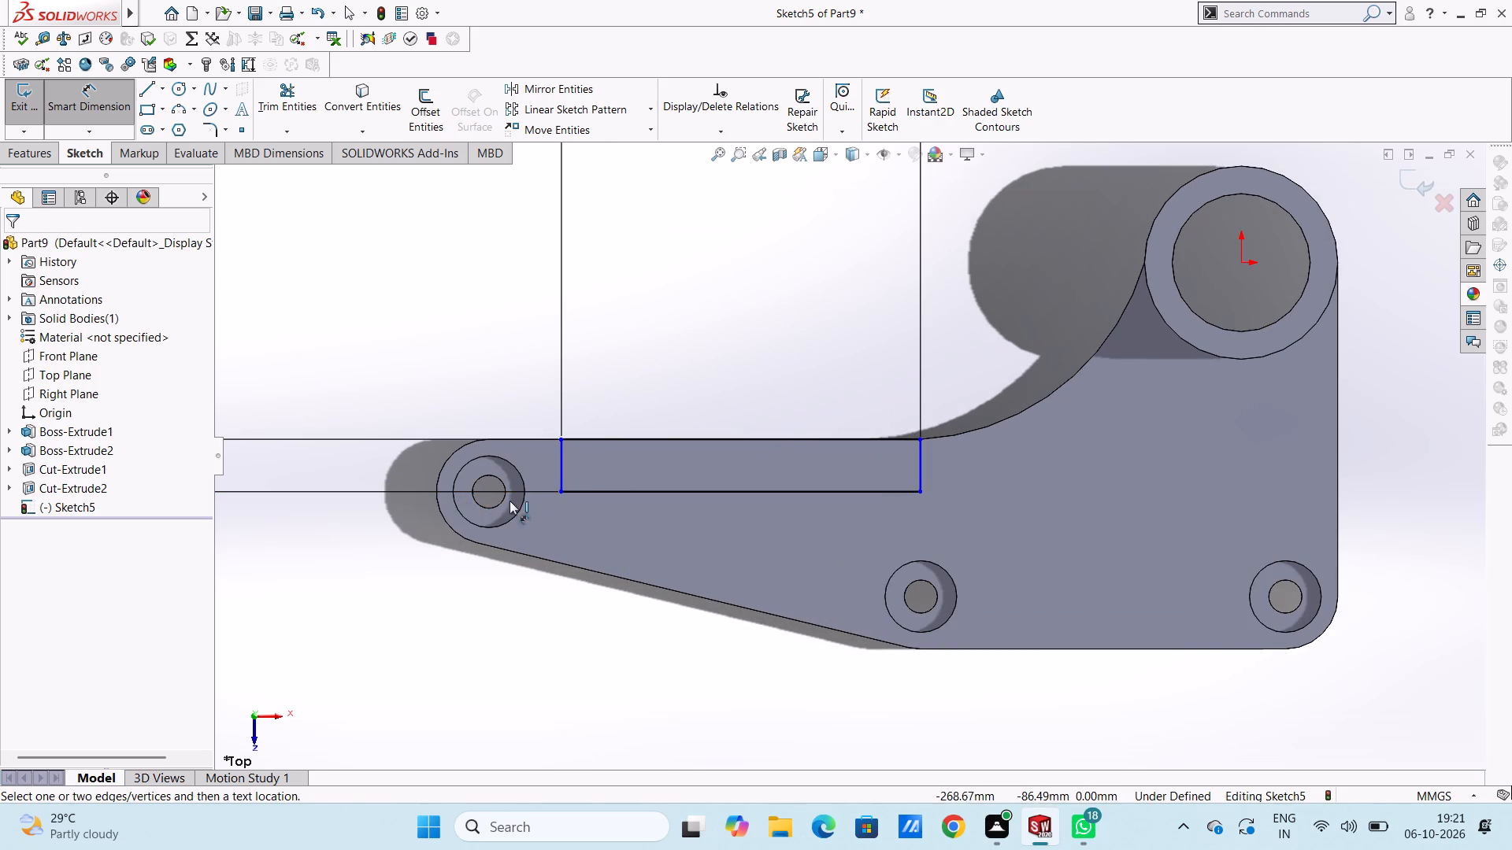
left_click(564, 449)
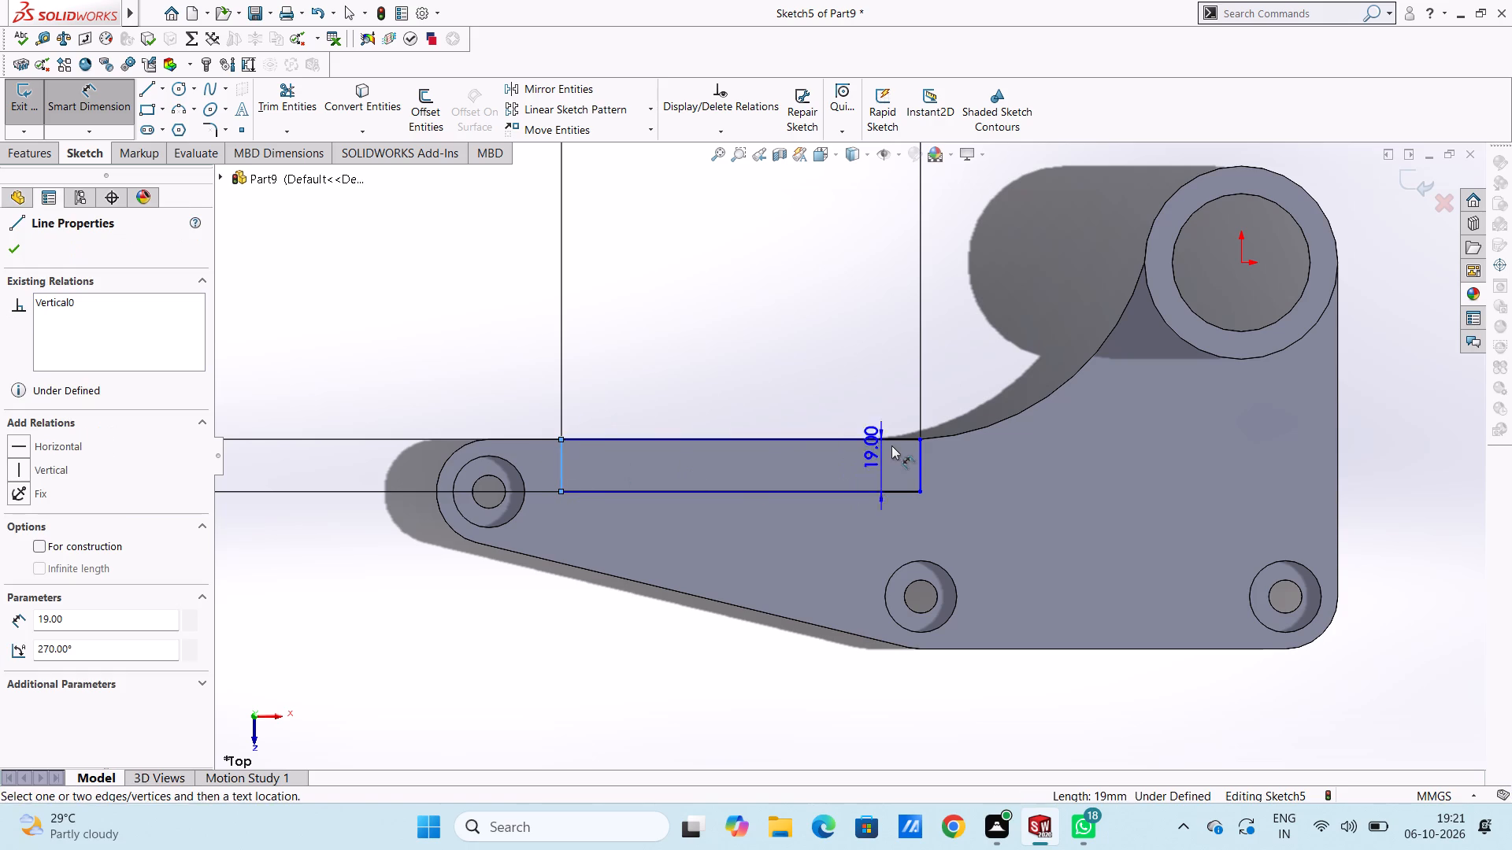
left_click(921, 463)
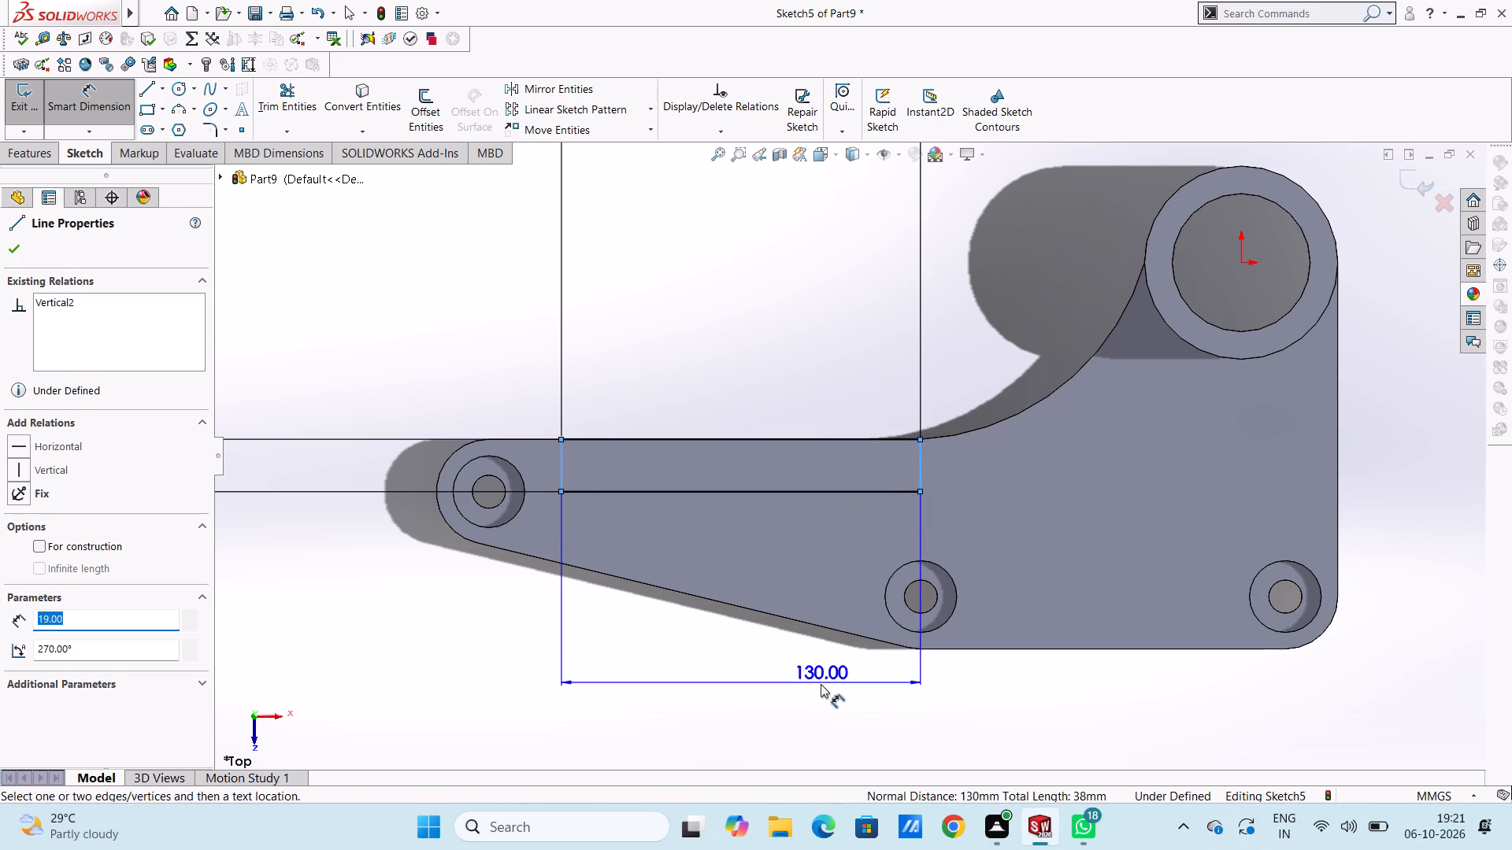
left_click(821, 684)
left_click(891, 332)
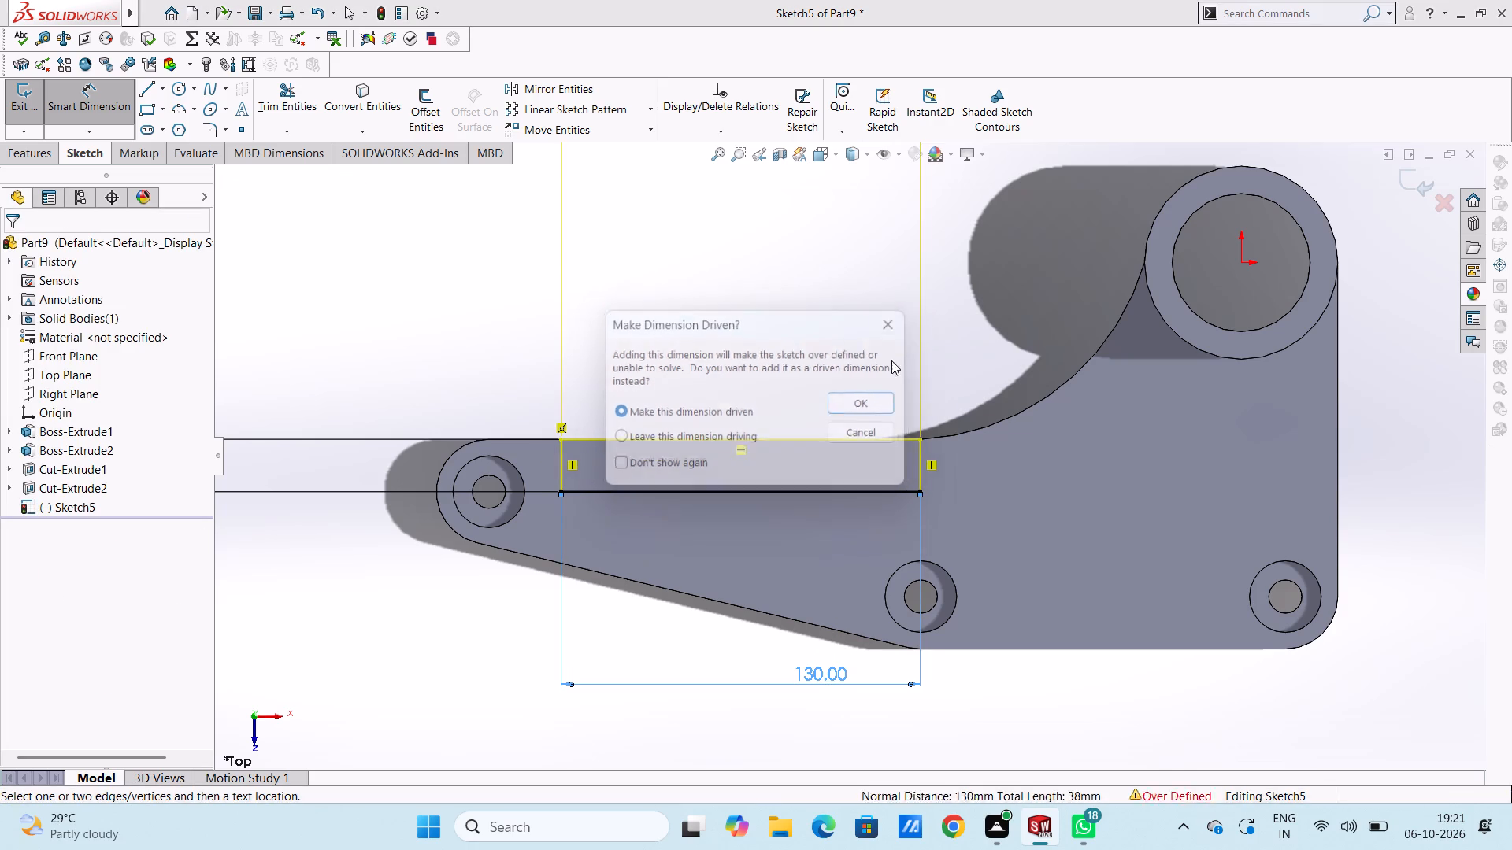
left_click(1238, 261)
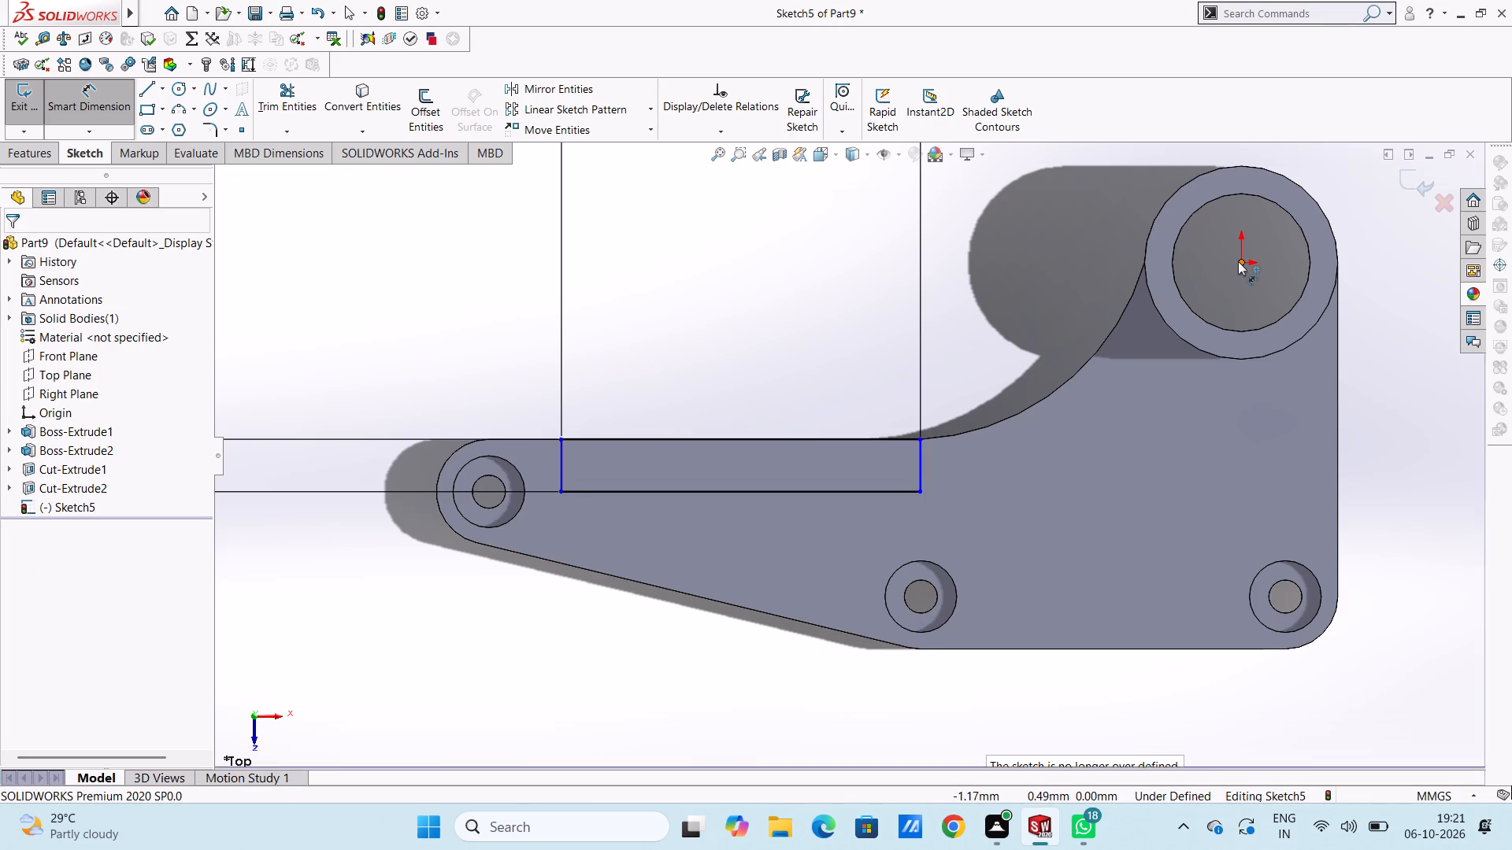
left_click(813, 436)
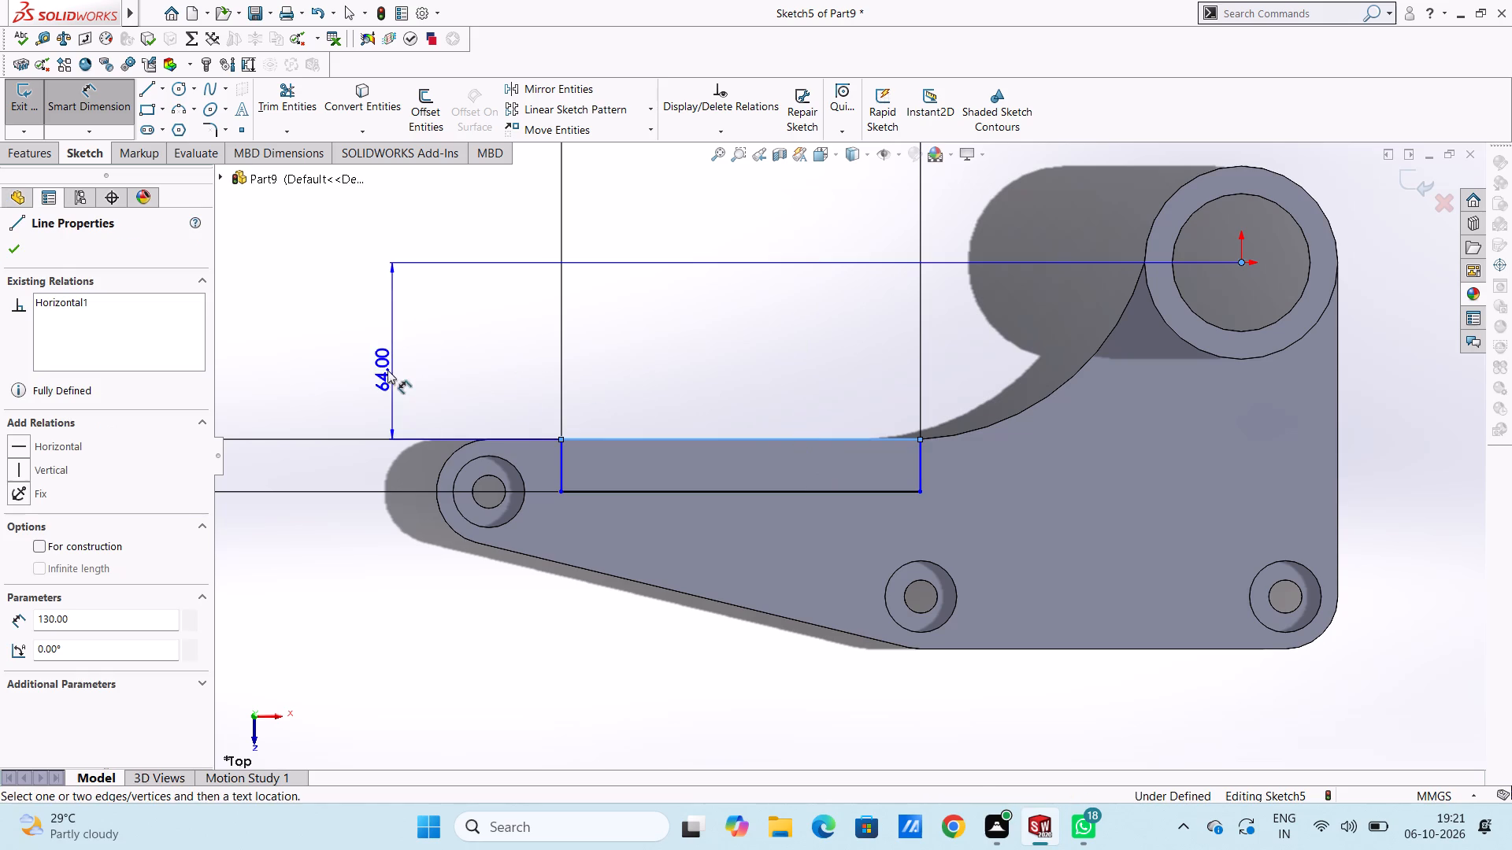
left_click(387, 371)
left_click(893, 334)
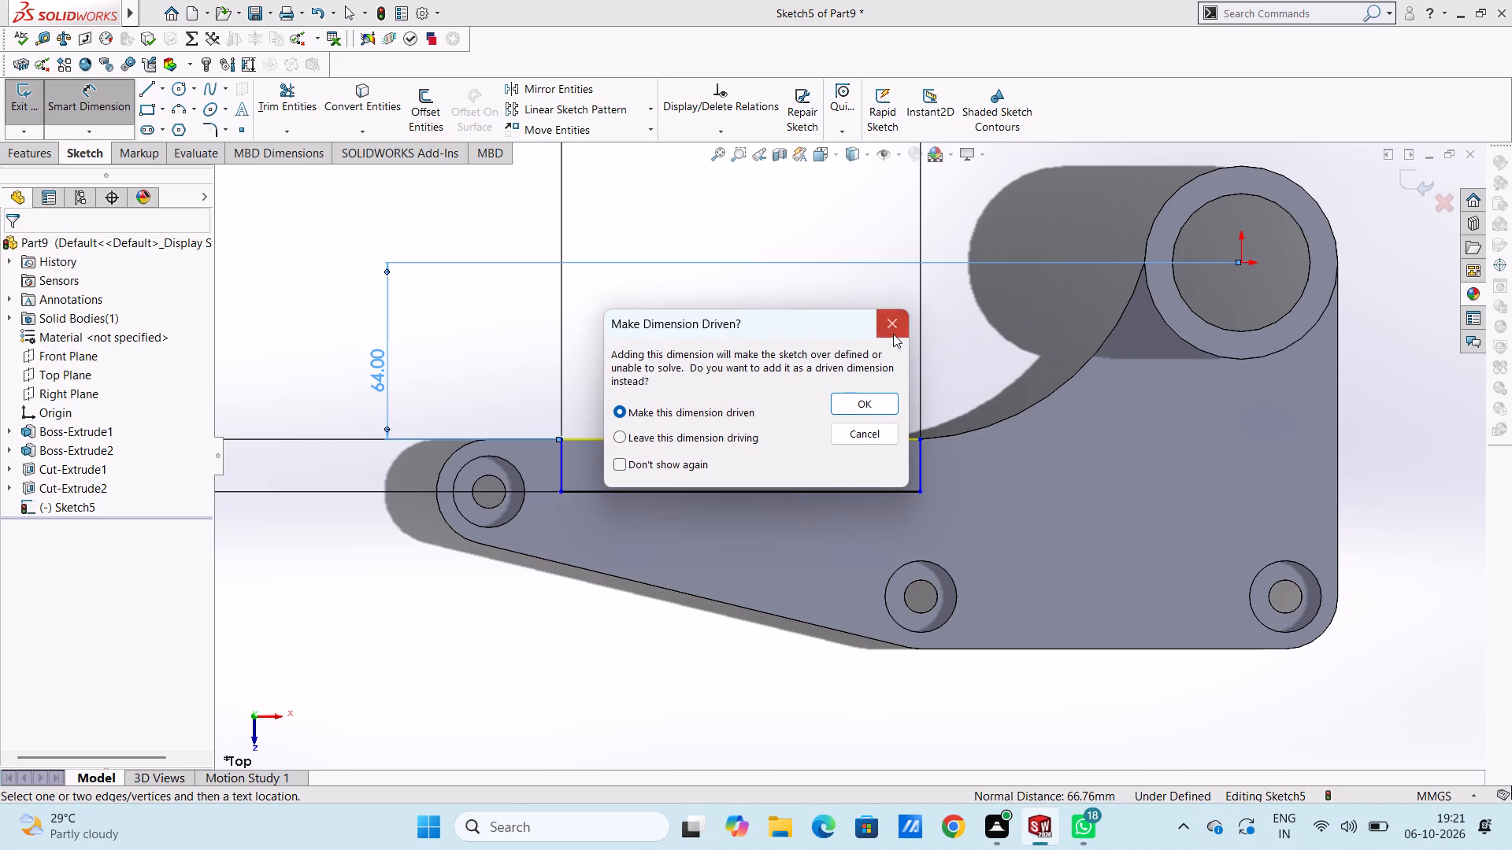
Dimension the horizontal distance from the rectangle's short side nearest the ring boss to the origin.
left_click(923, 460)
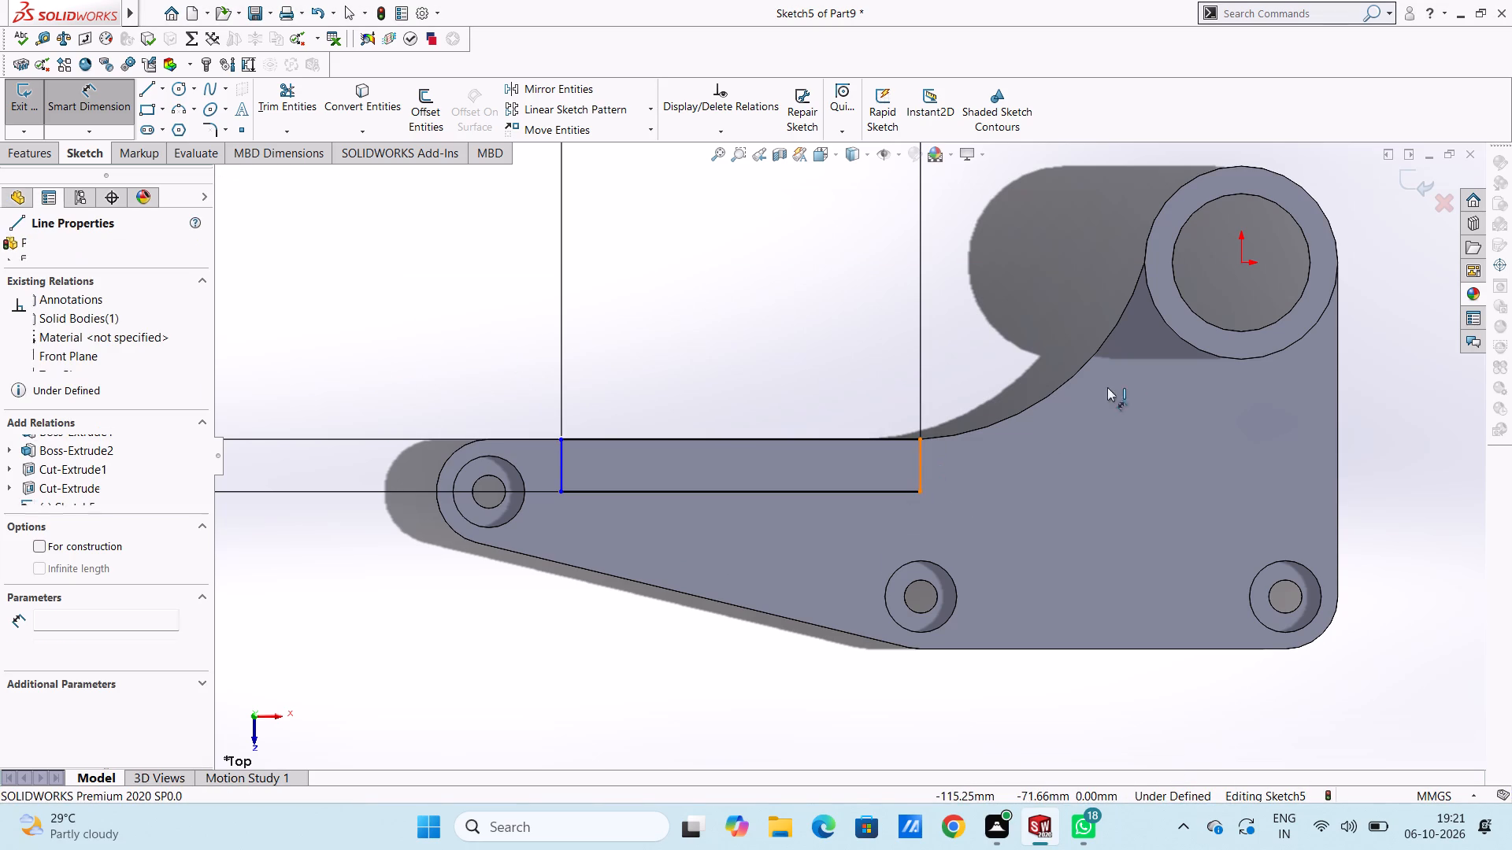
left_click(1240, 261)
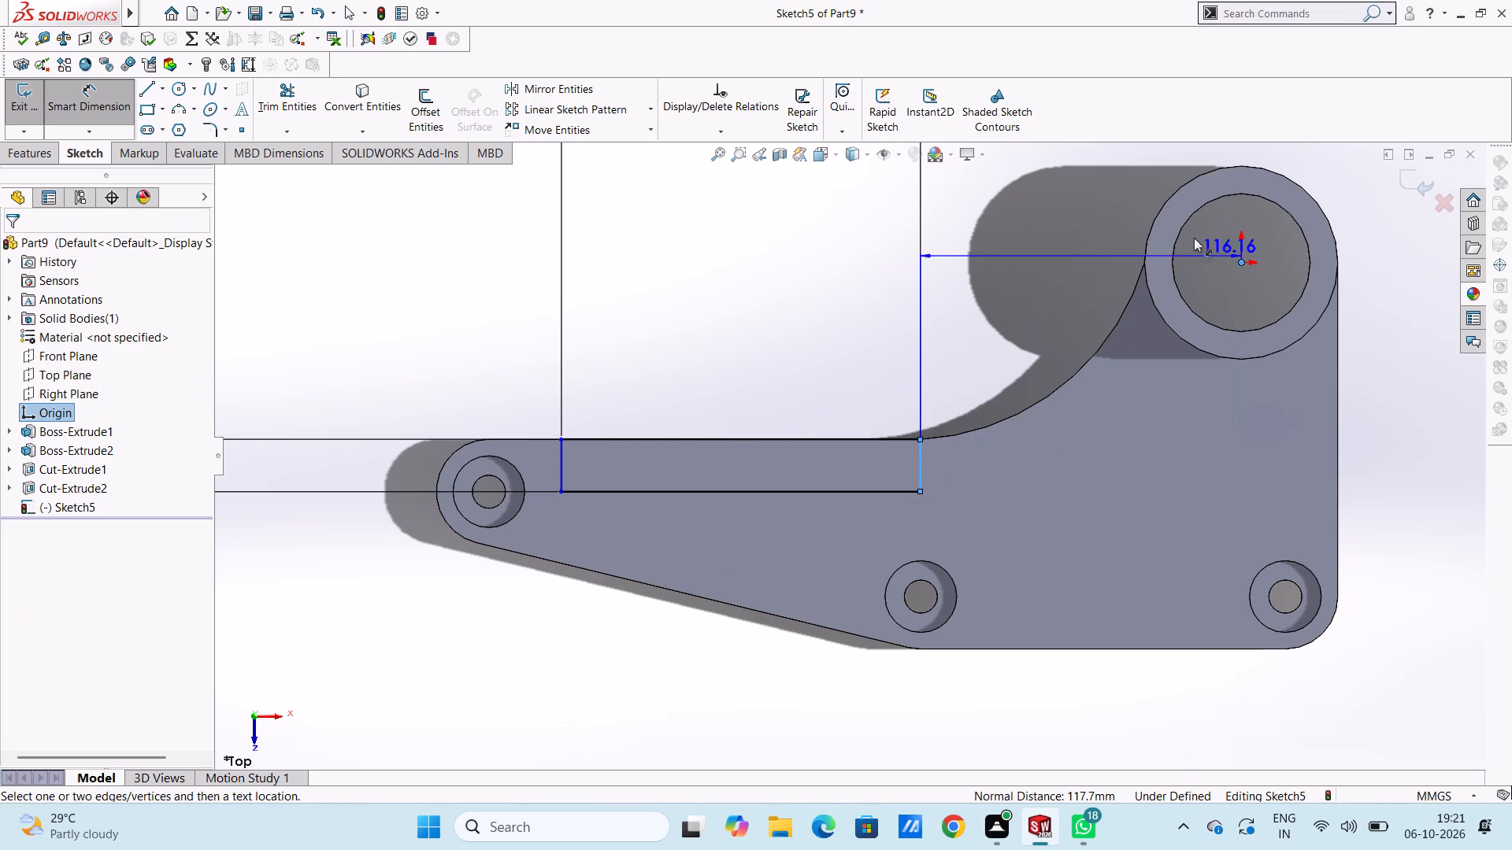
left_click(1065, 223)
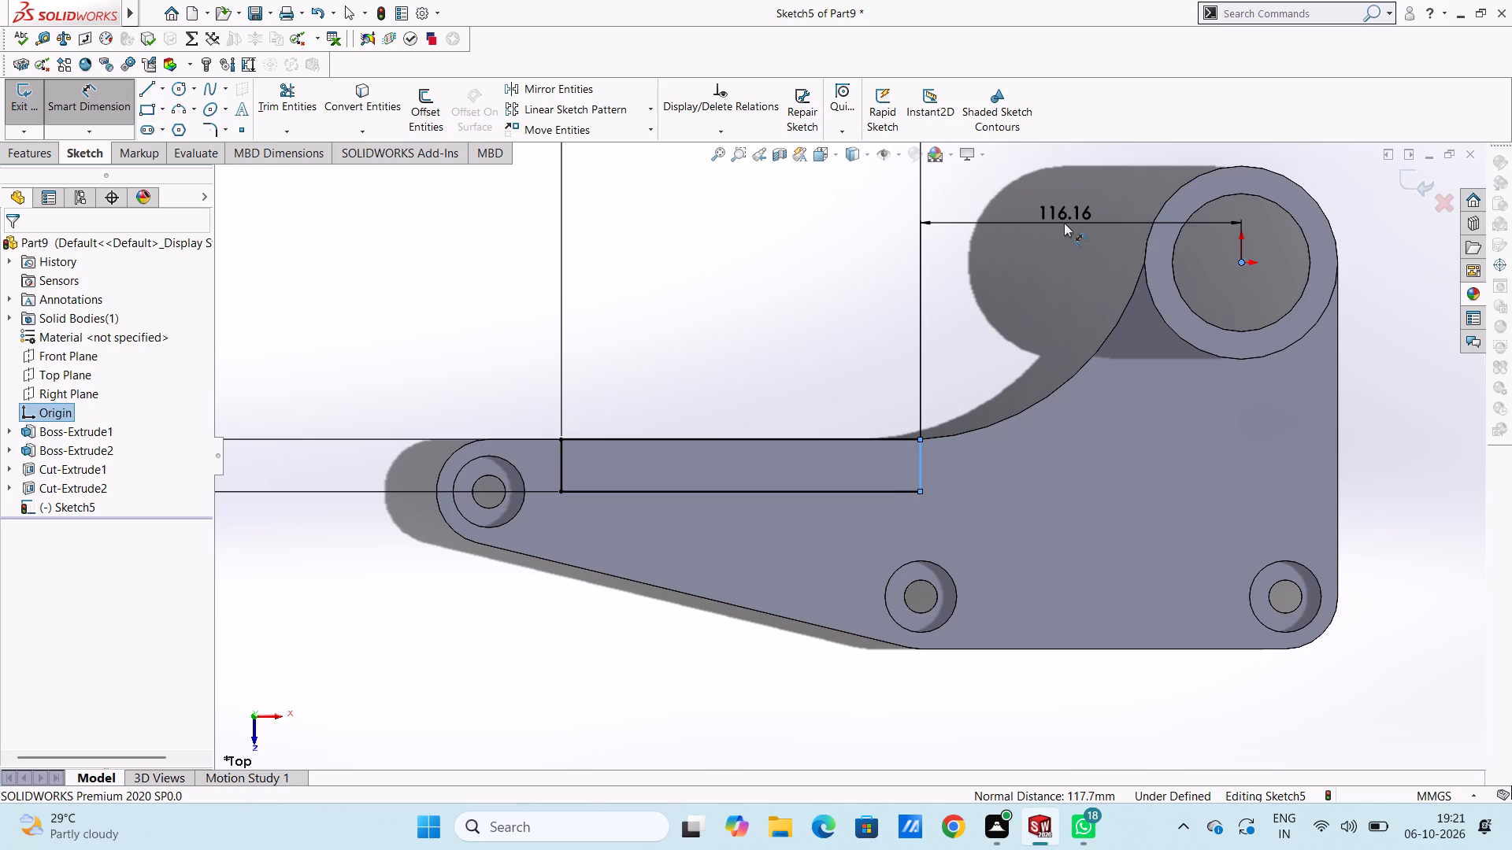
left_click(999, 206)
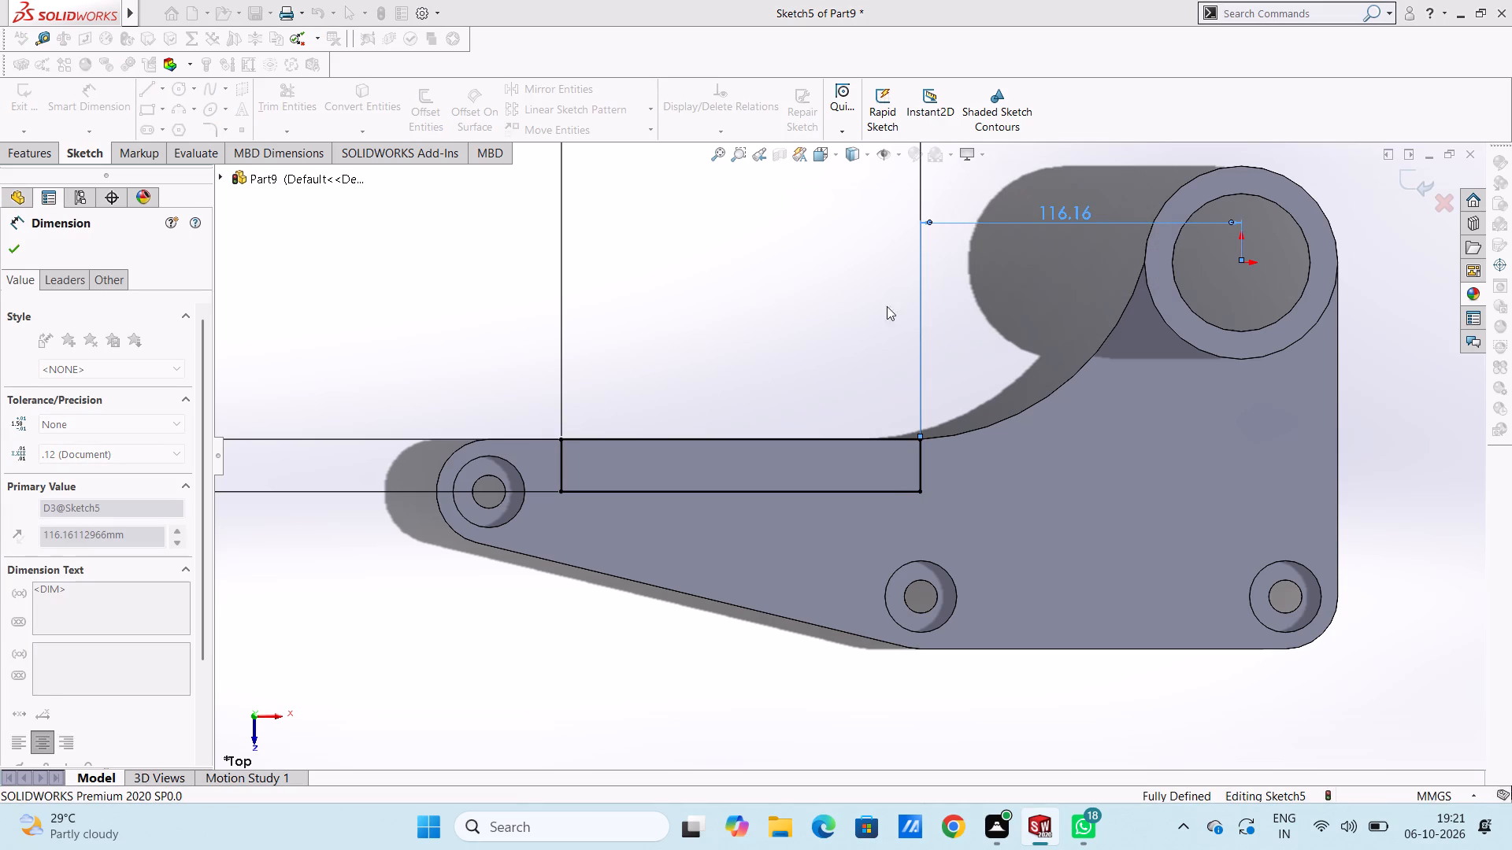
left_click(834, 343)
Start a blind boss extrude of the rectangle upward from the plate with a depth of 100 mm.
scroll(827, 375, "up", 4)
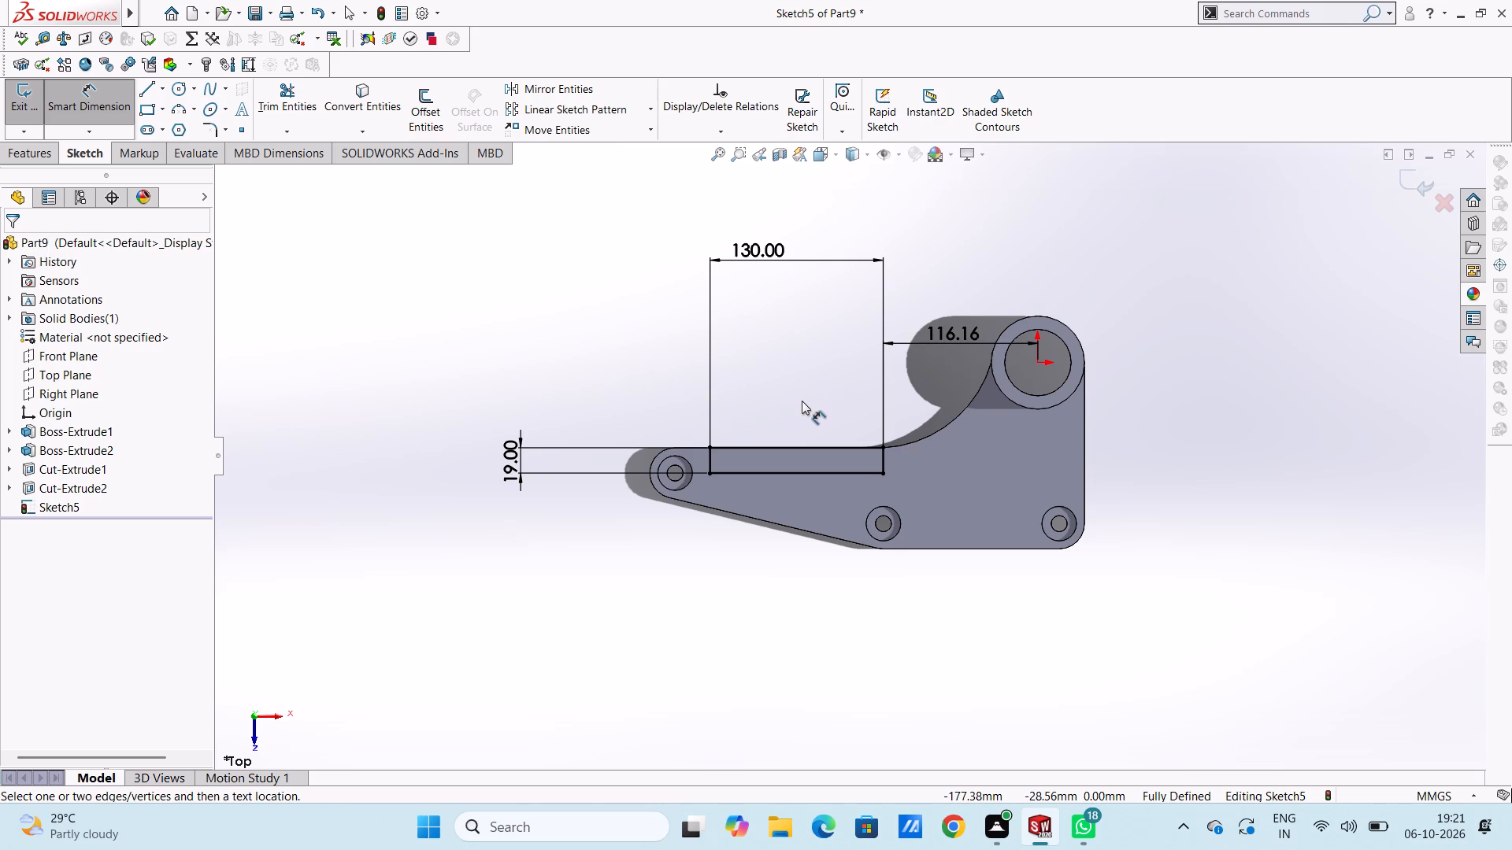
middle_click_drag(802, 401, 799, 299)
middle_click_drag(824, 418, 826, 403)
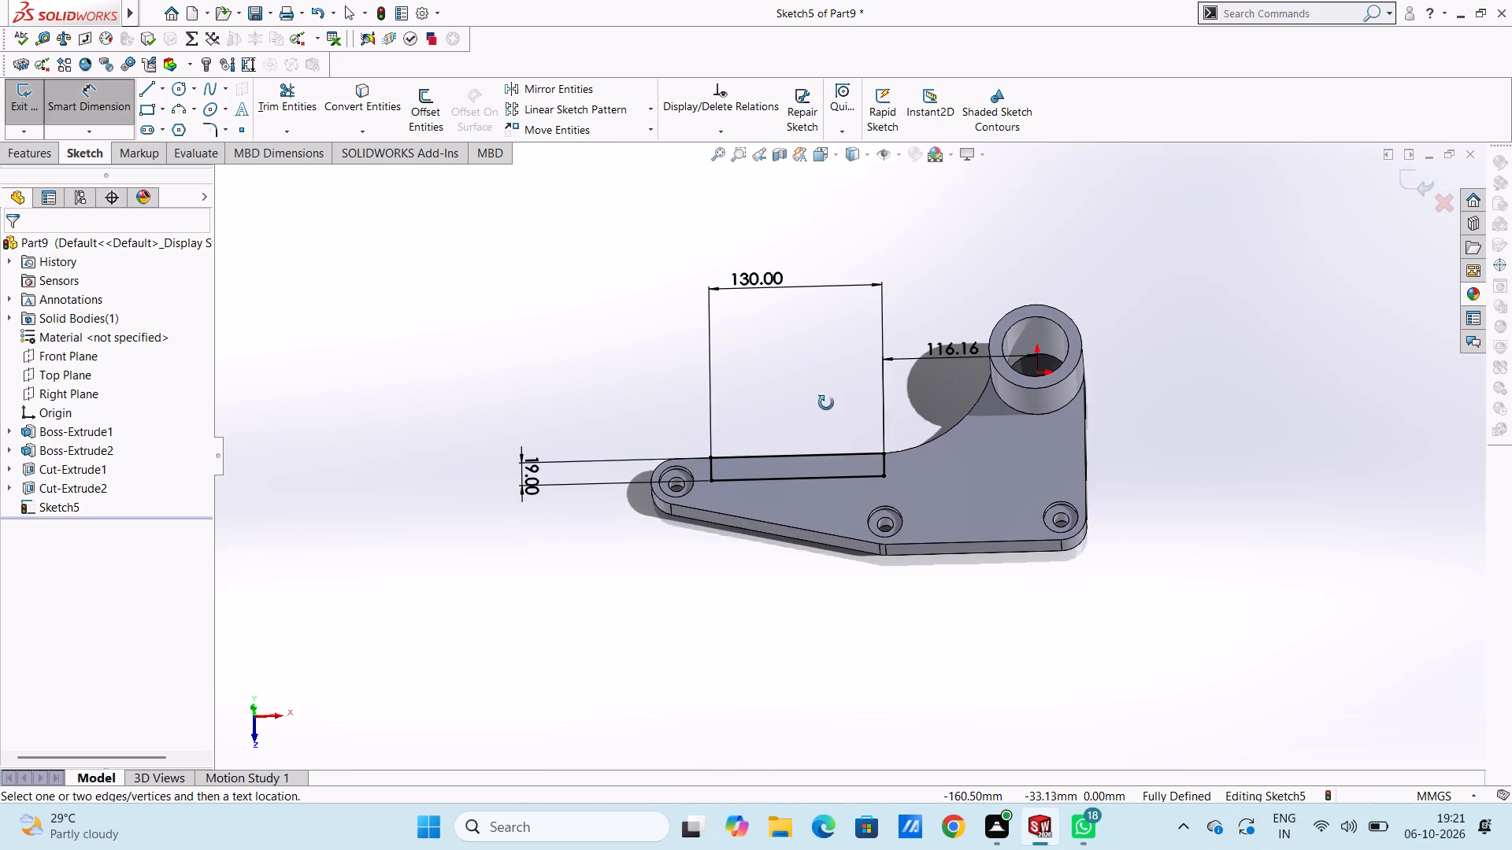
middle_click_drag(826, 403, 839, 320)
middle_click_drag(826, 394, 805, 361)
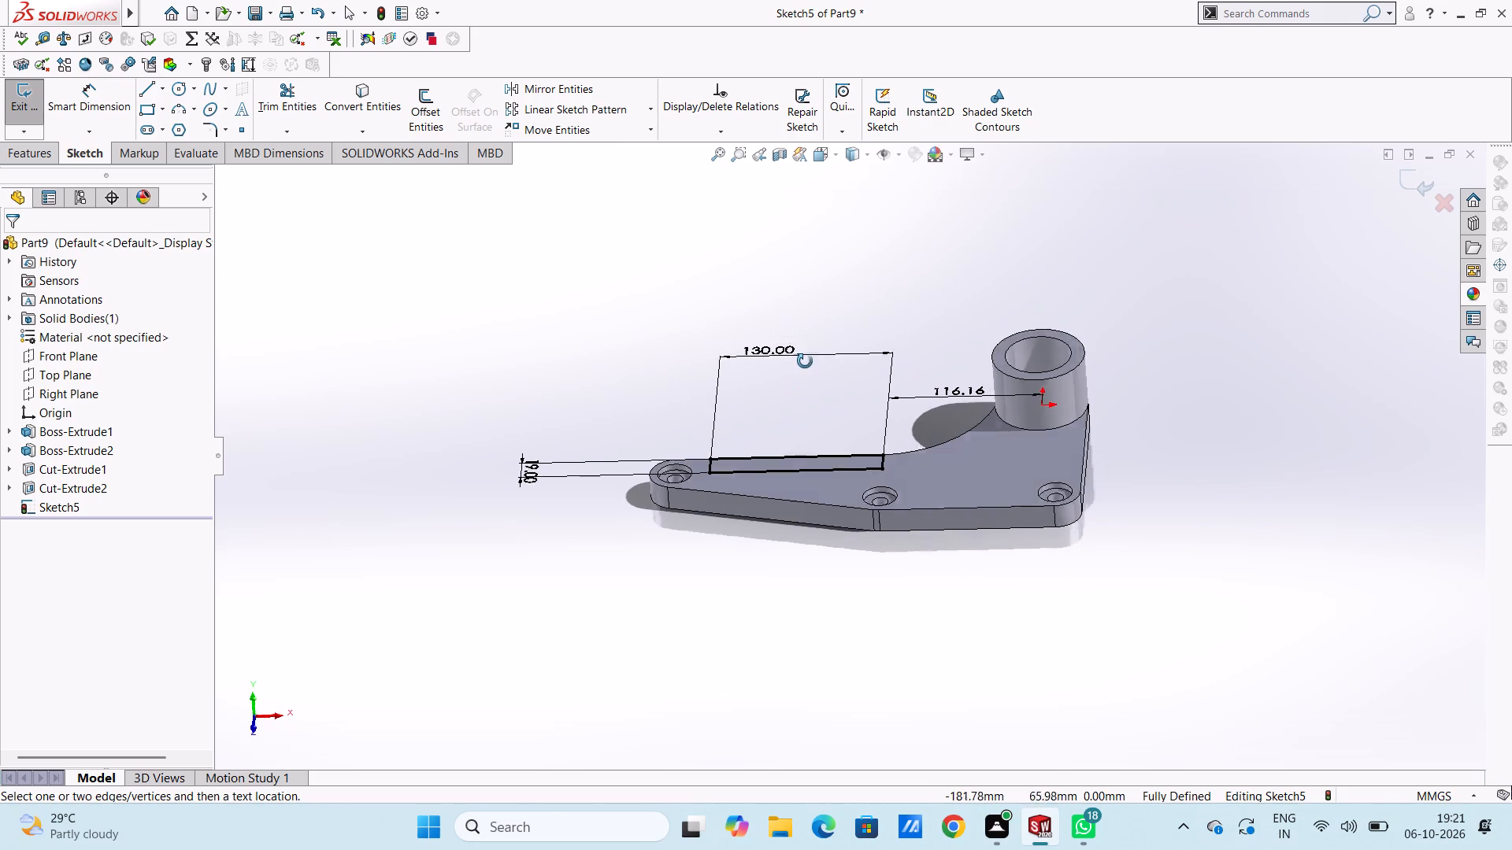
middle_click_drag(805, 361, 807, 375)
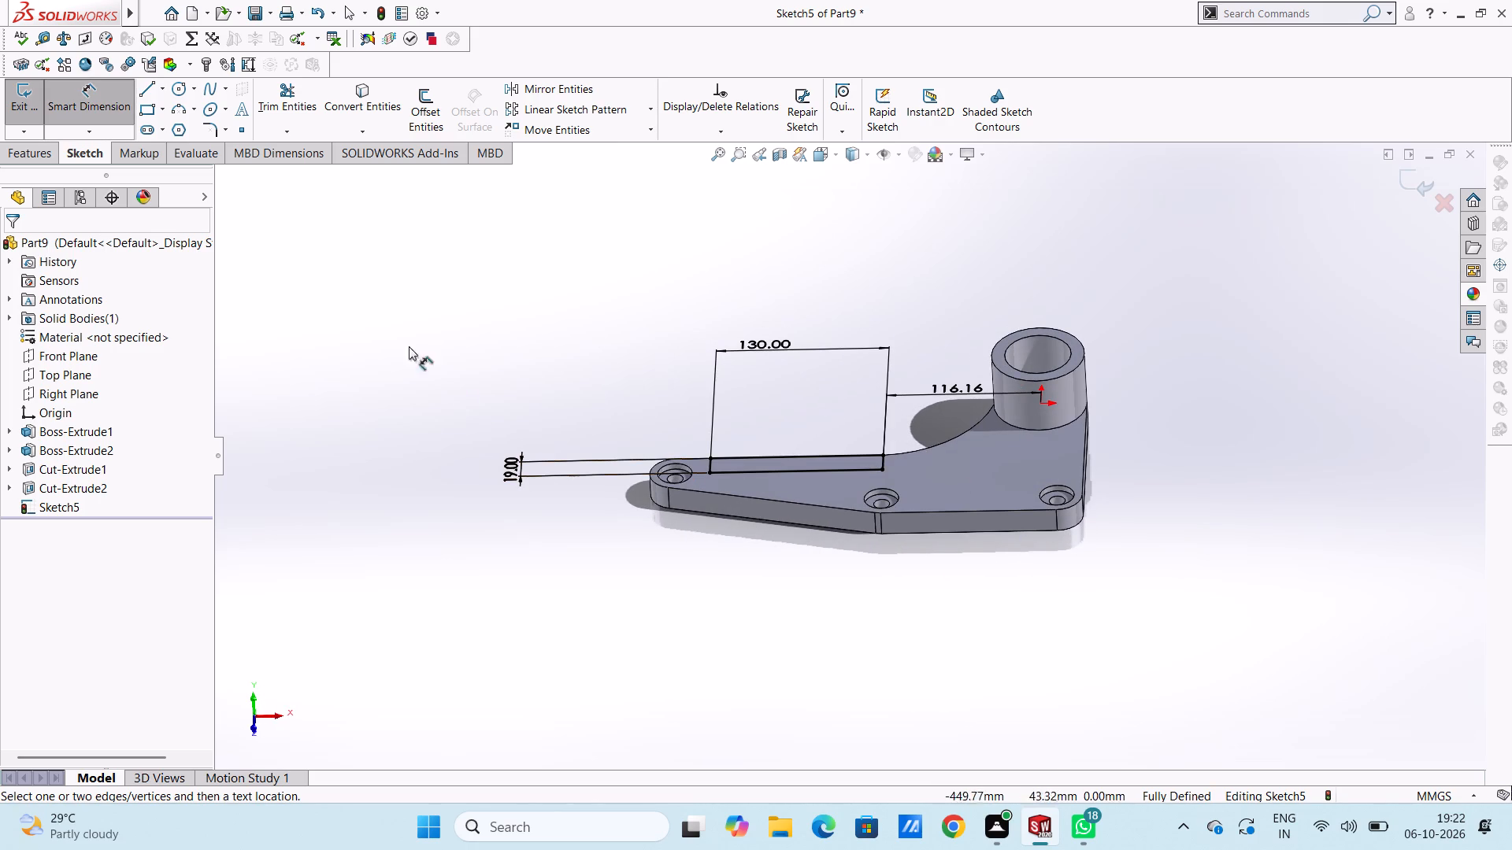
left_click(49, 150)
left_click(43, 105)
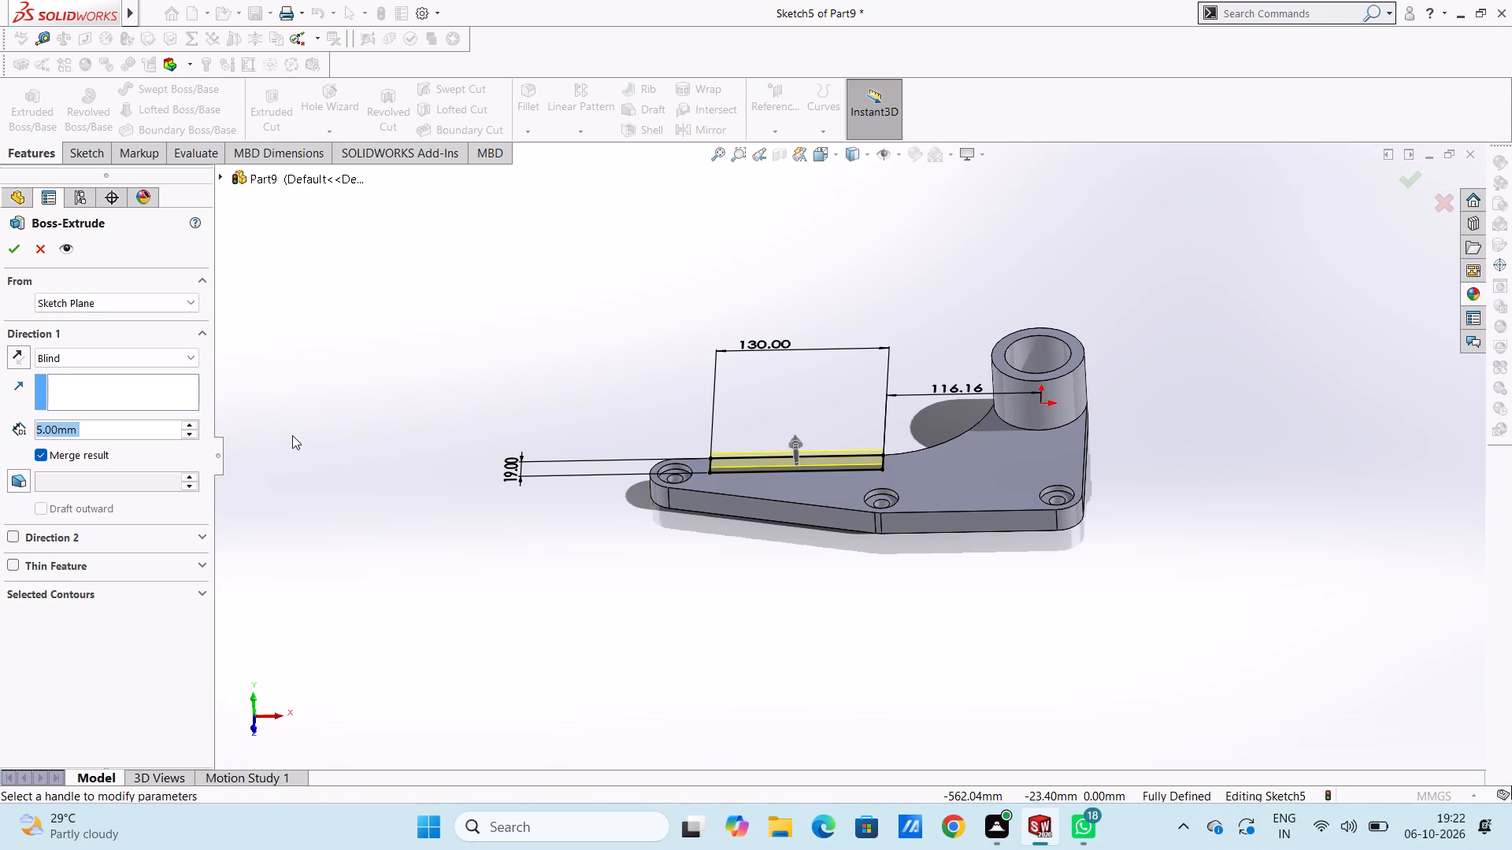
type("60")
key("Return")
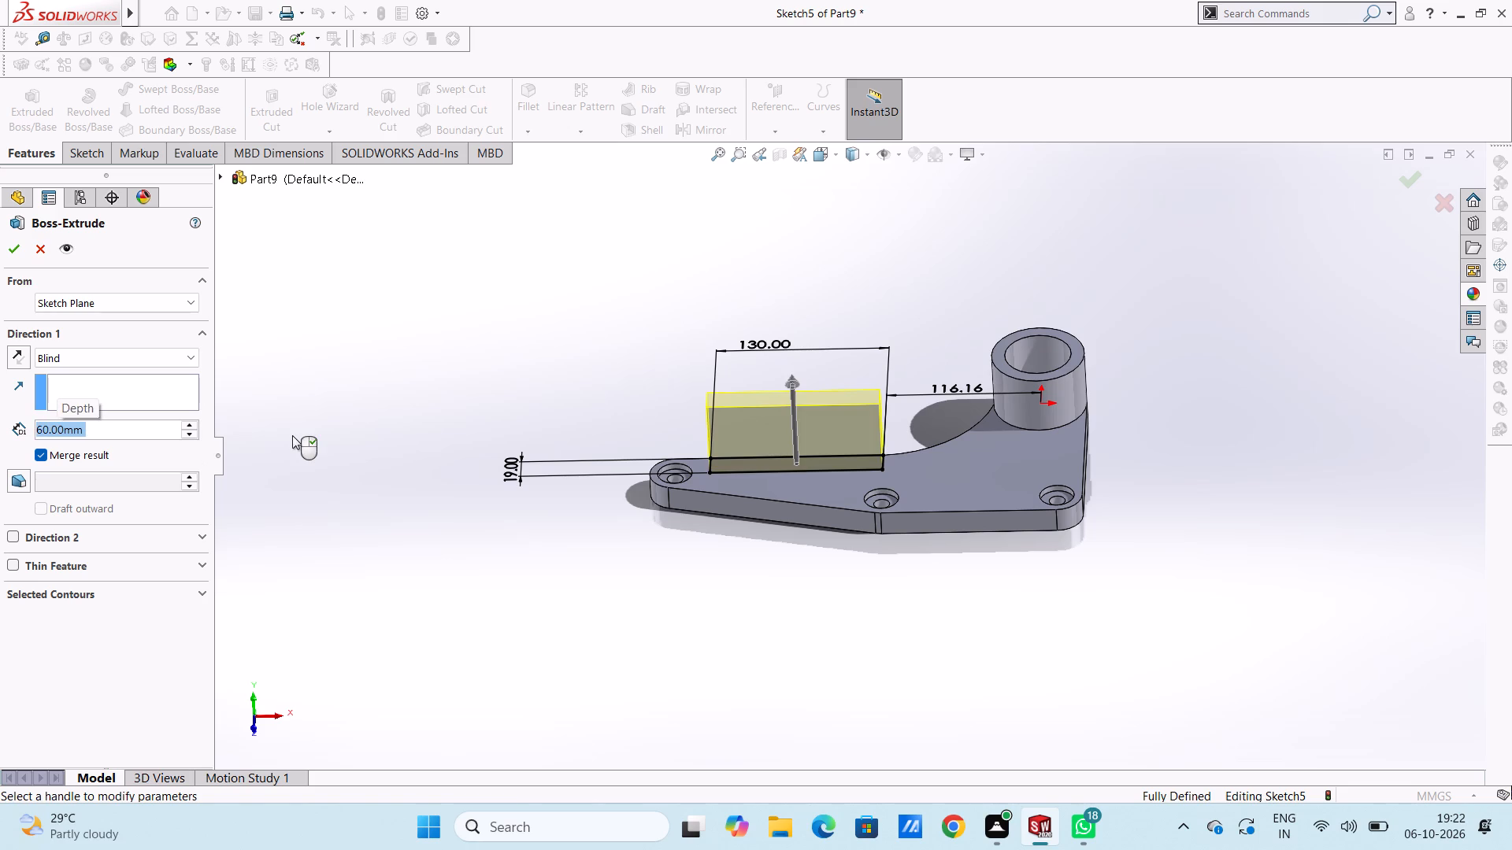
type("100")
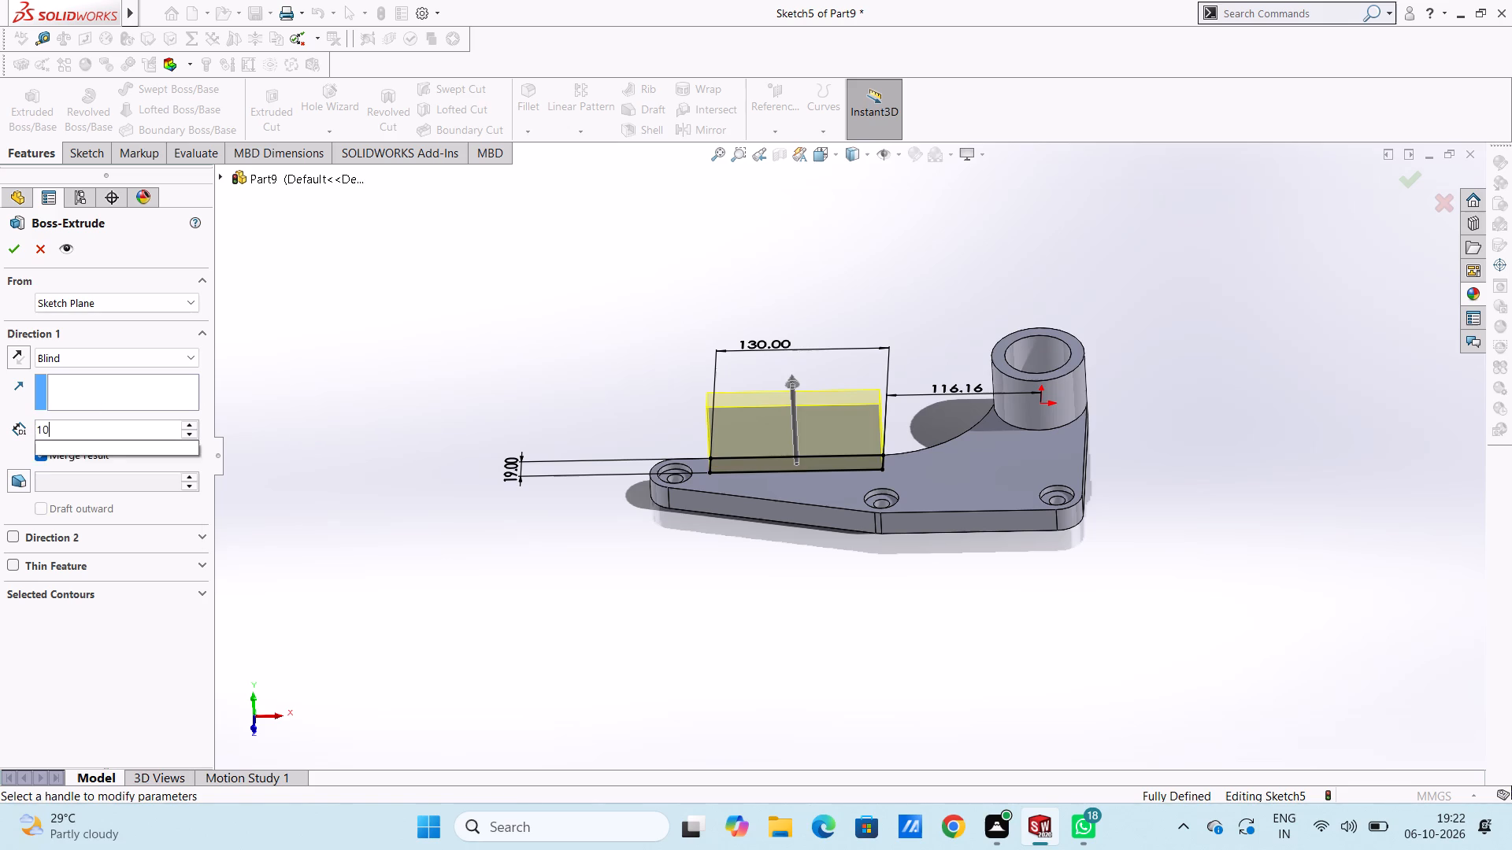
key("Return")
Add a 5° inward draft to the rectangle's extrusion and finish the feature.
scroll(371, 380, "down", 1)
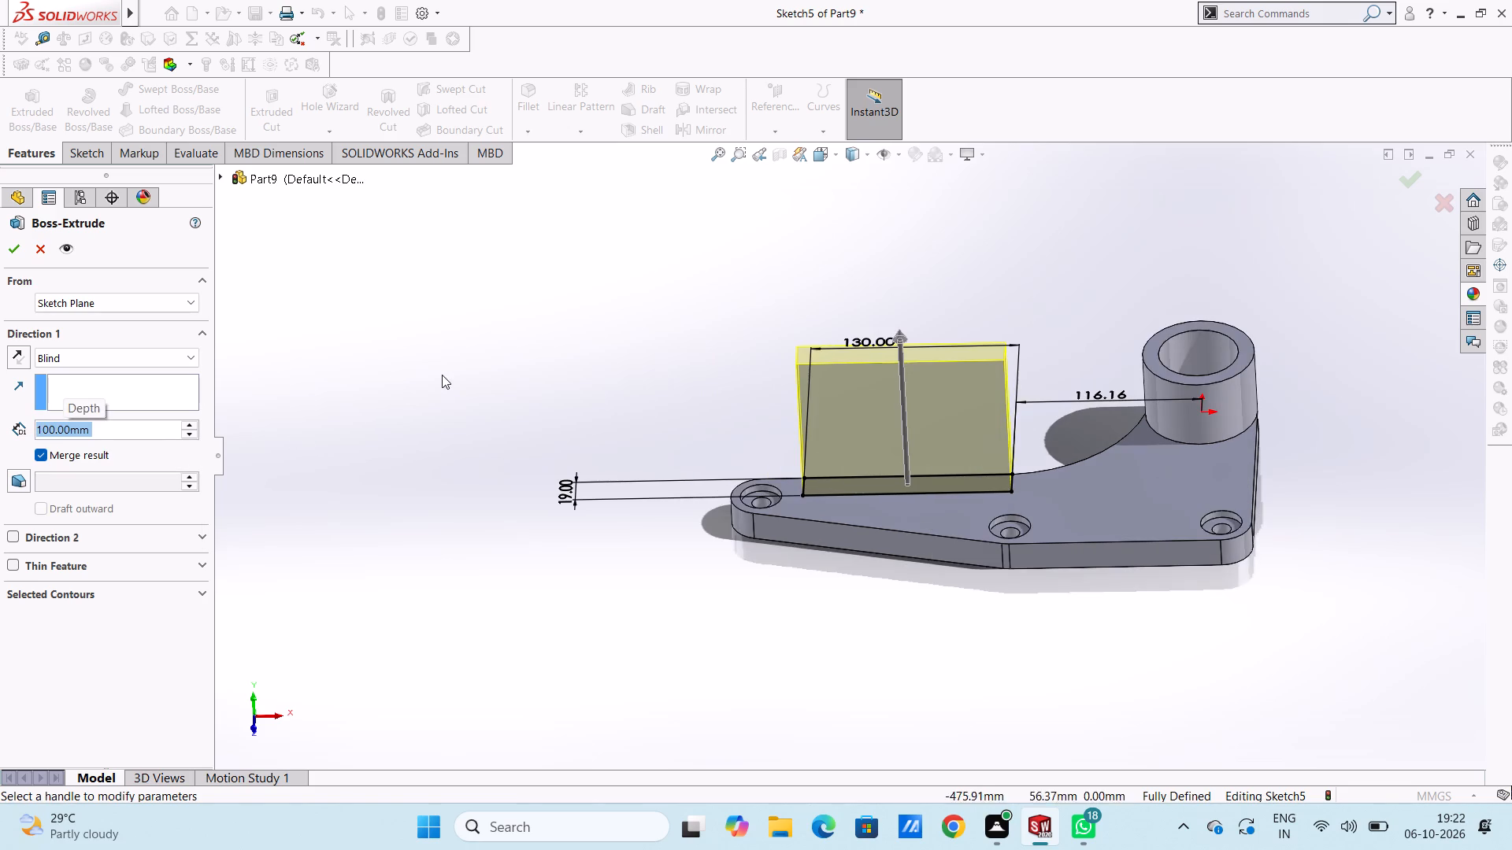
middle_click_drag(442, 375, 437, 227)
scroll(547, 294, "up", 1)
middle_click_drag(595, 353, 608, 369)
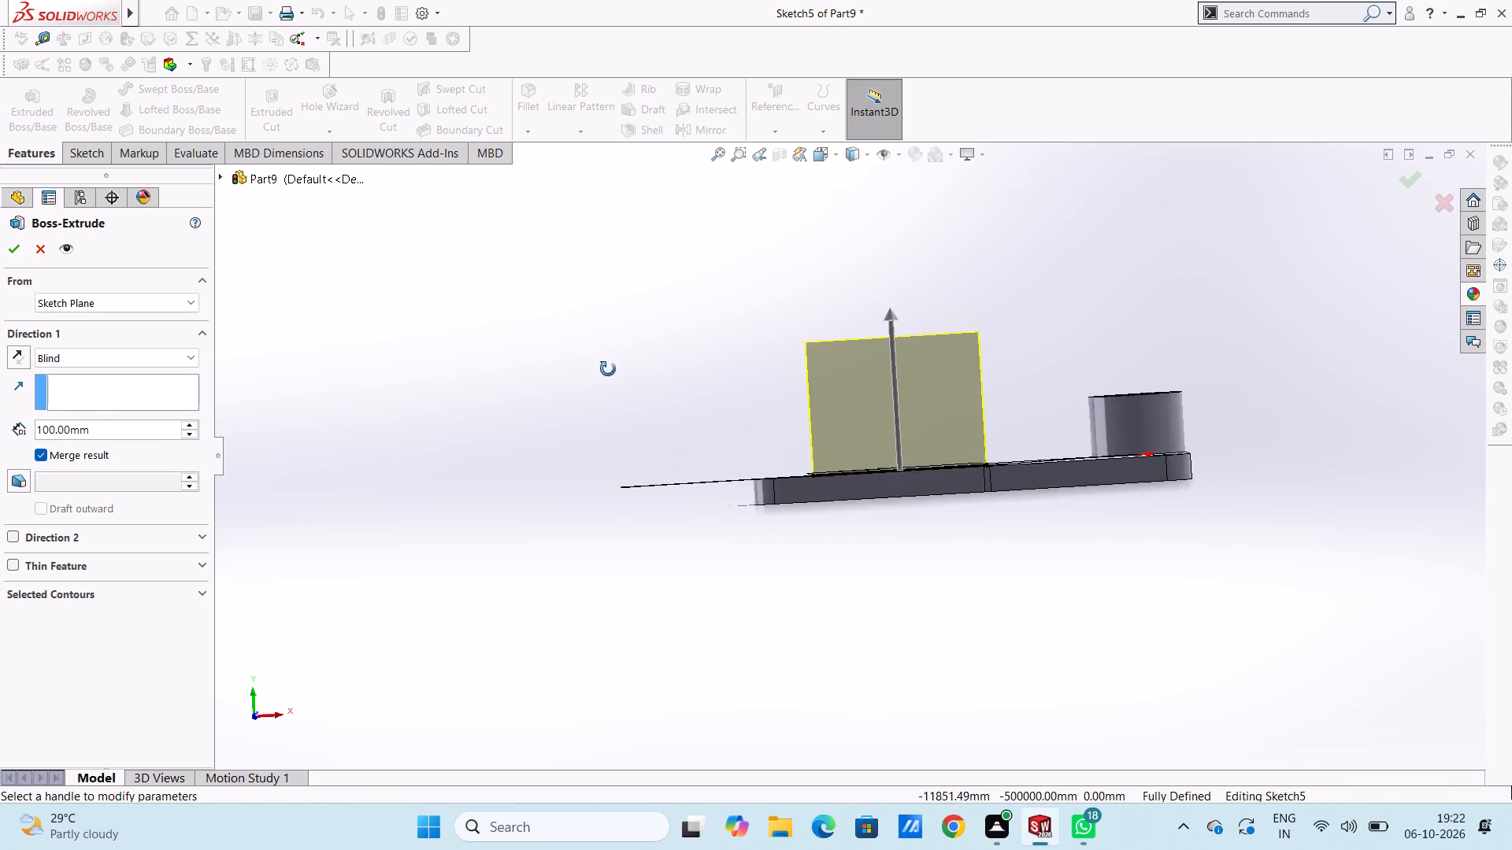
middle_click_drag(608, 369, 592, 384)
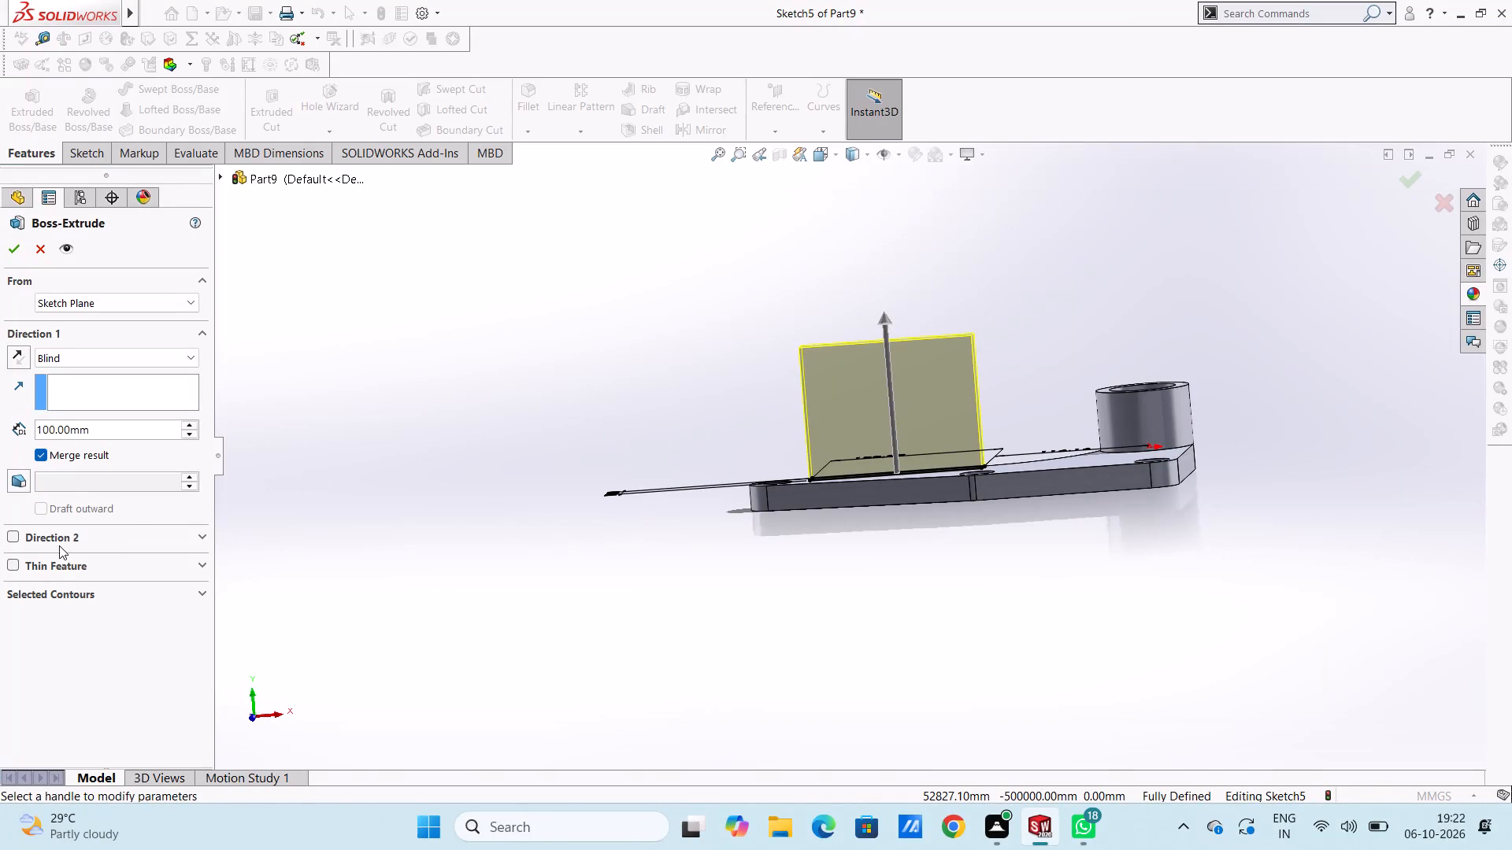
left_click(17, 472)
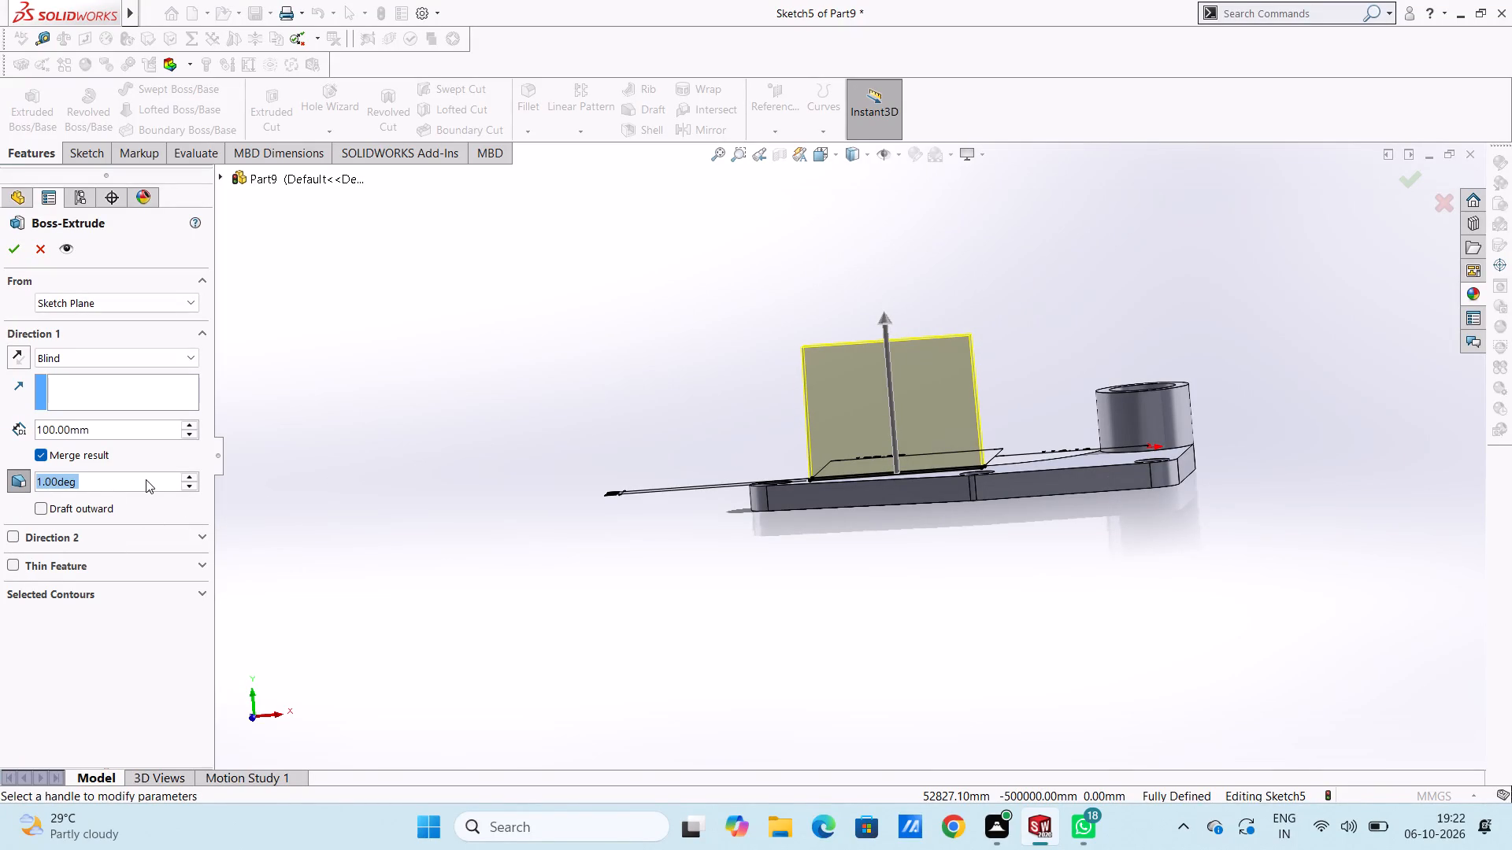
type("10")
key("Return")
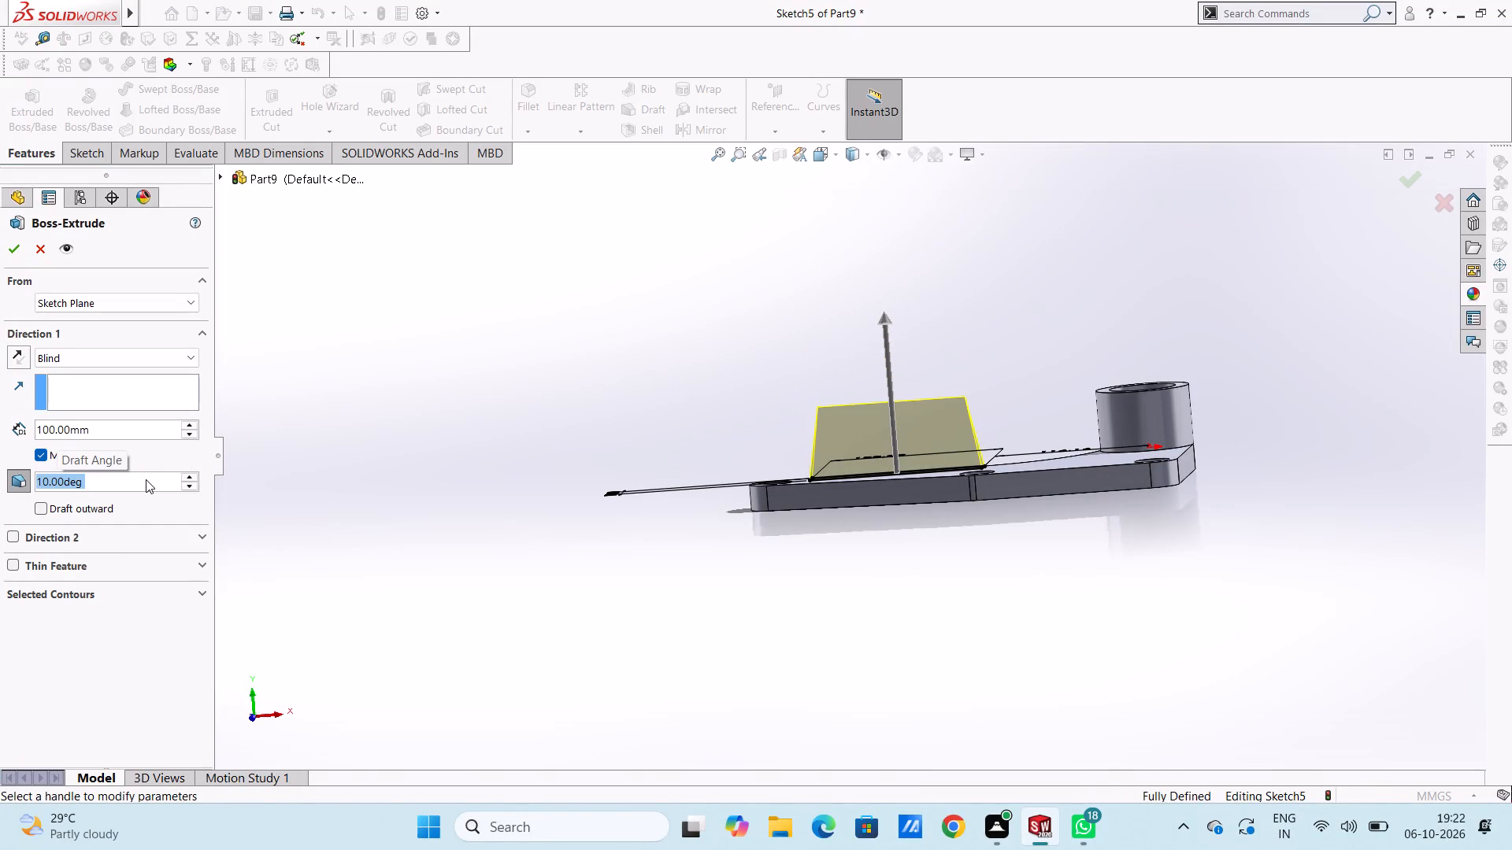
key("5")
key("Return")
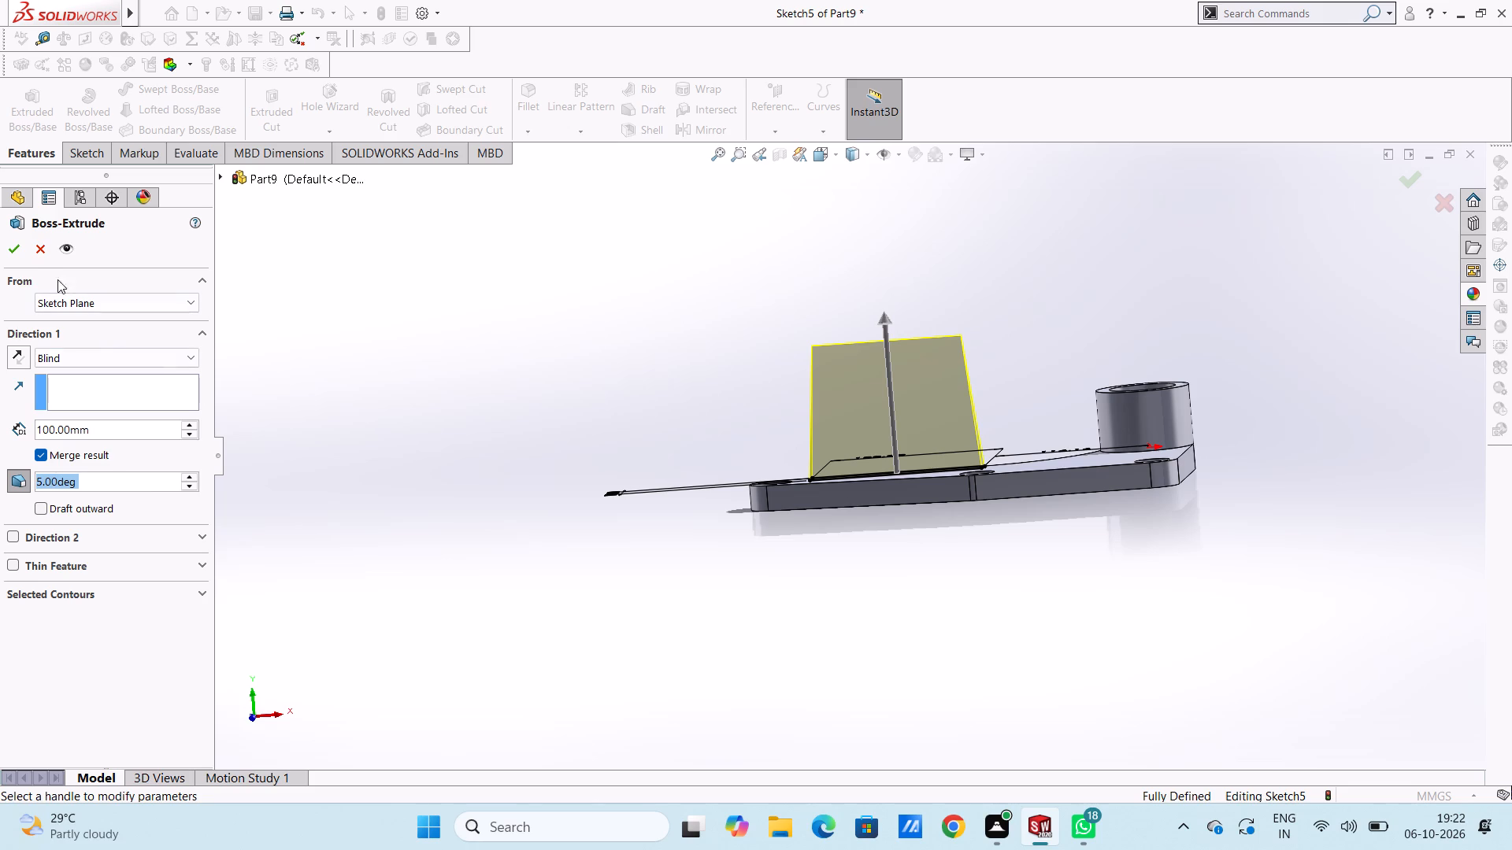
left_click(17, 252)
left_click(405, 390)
Undo the drafted boss extrusion together with its rectangle, dimensions and the sketch itself.
middle_click_drag(565, 294, 565, 299)
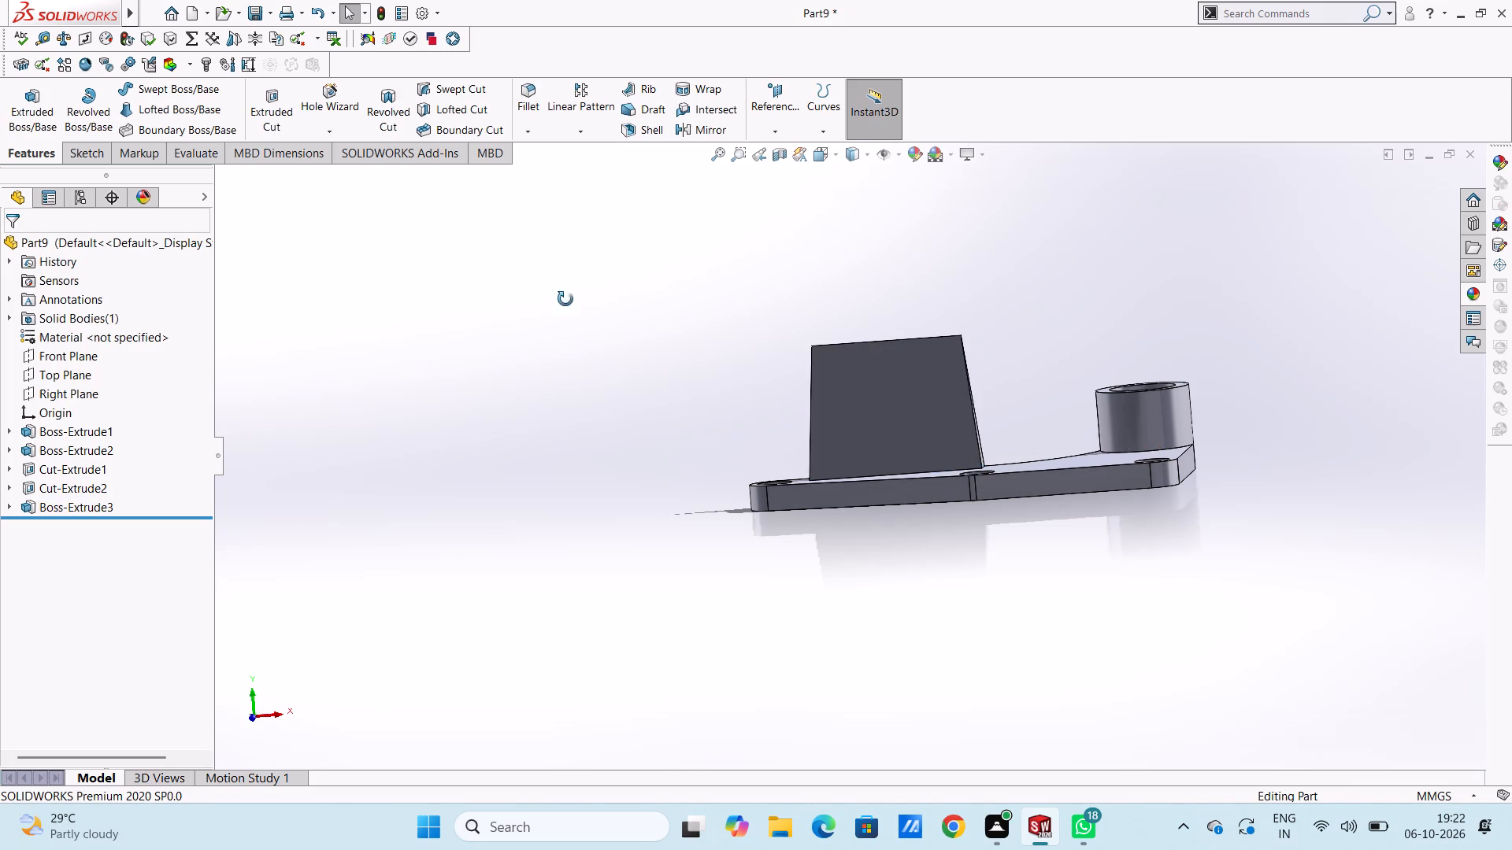
middle_click_drag(565, 299, 512, 463)
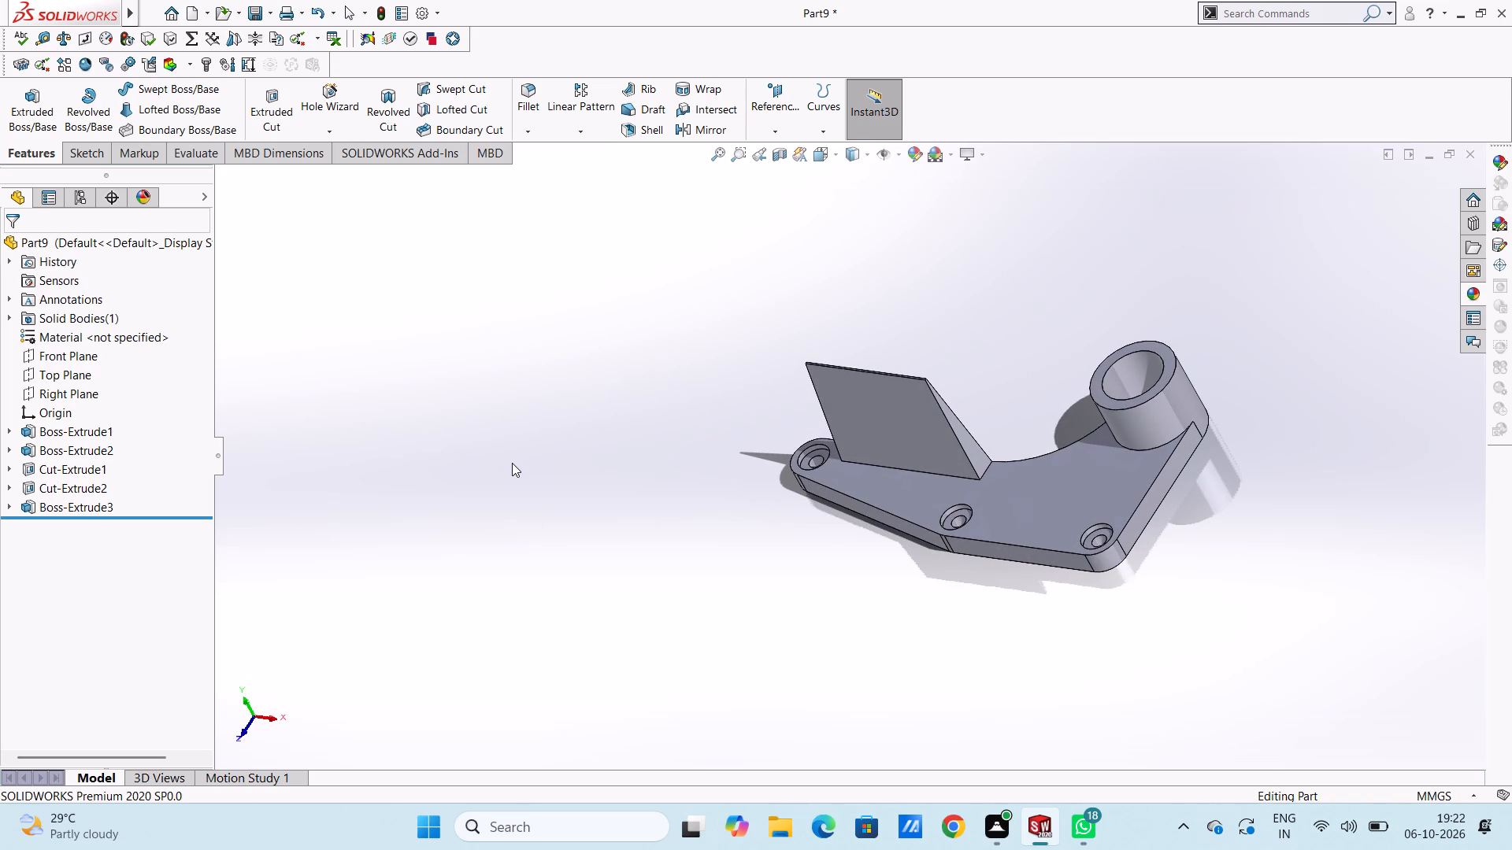
key("ctrl+z")
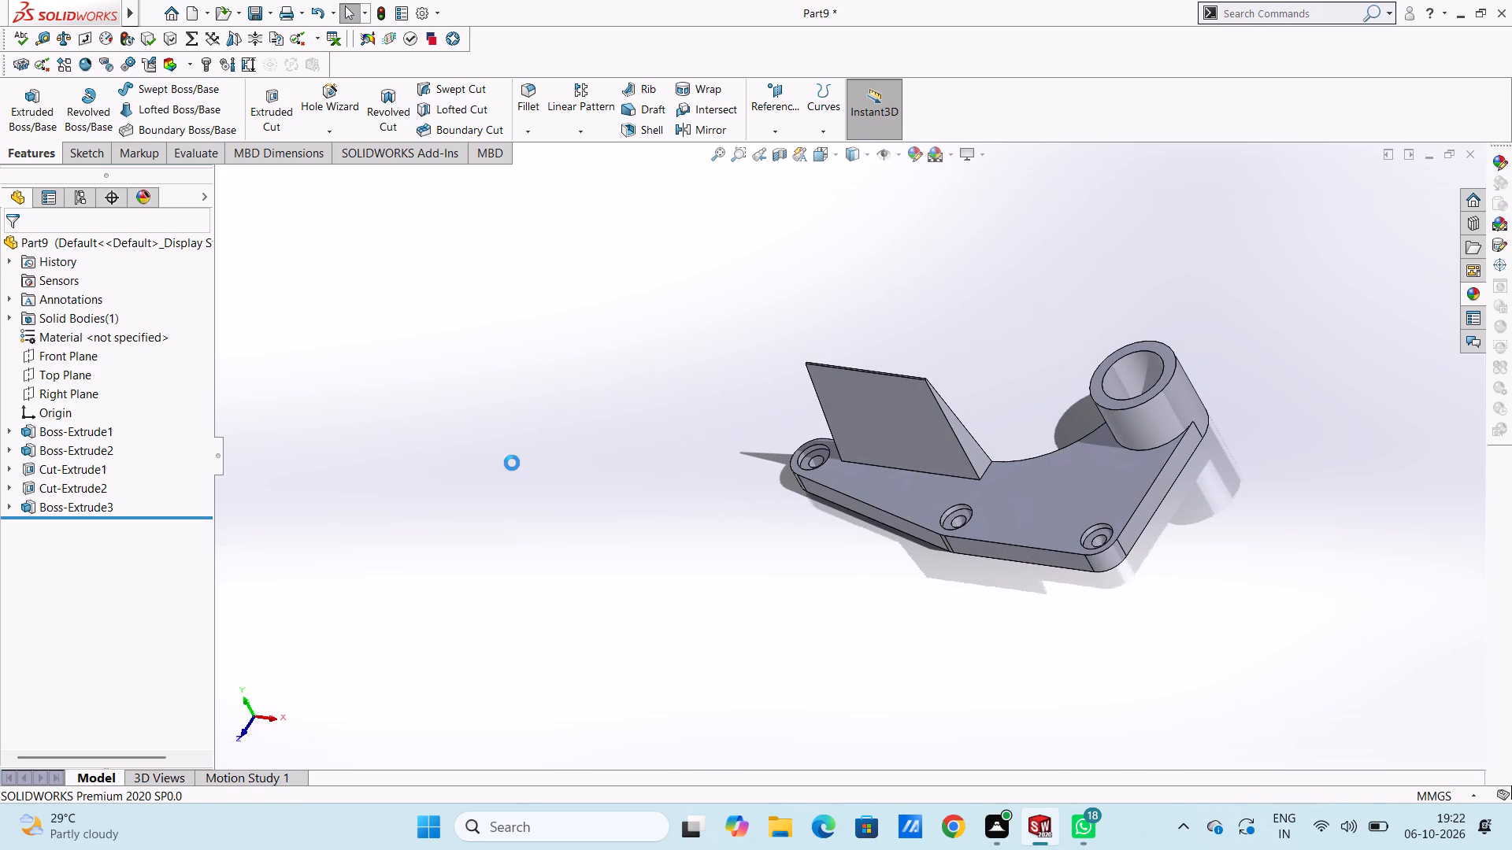
key("ctrl+z")
key("ctrl+z")
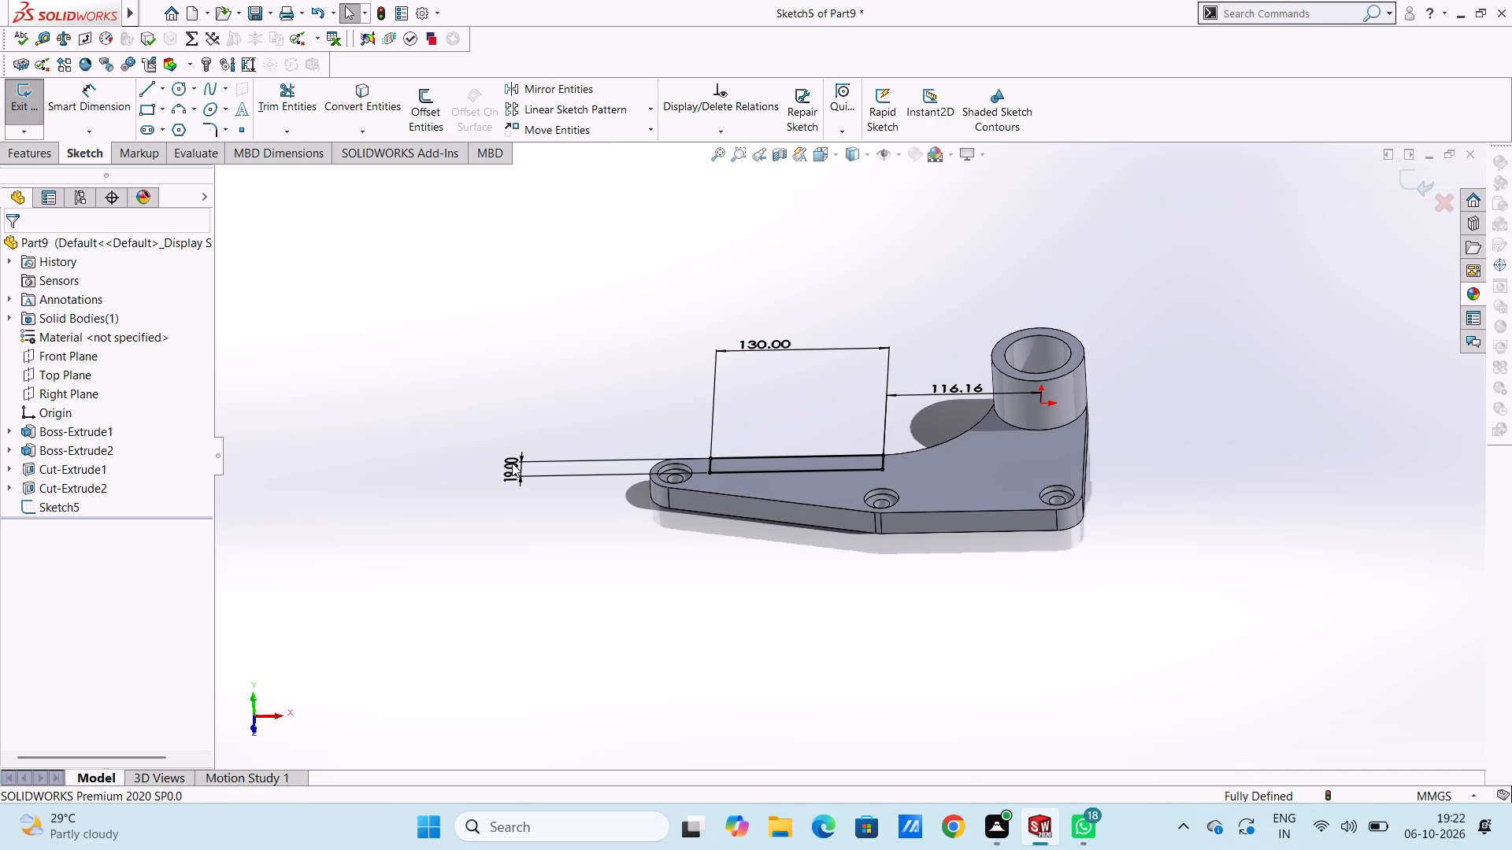
key("ctrl+z")
key("ctrl+z")
key("ctrl+z")
key("ctrl+z")
key("ctrl+z")
key("ctrl+z")
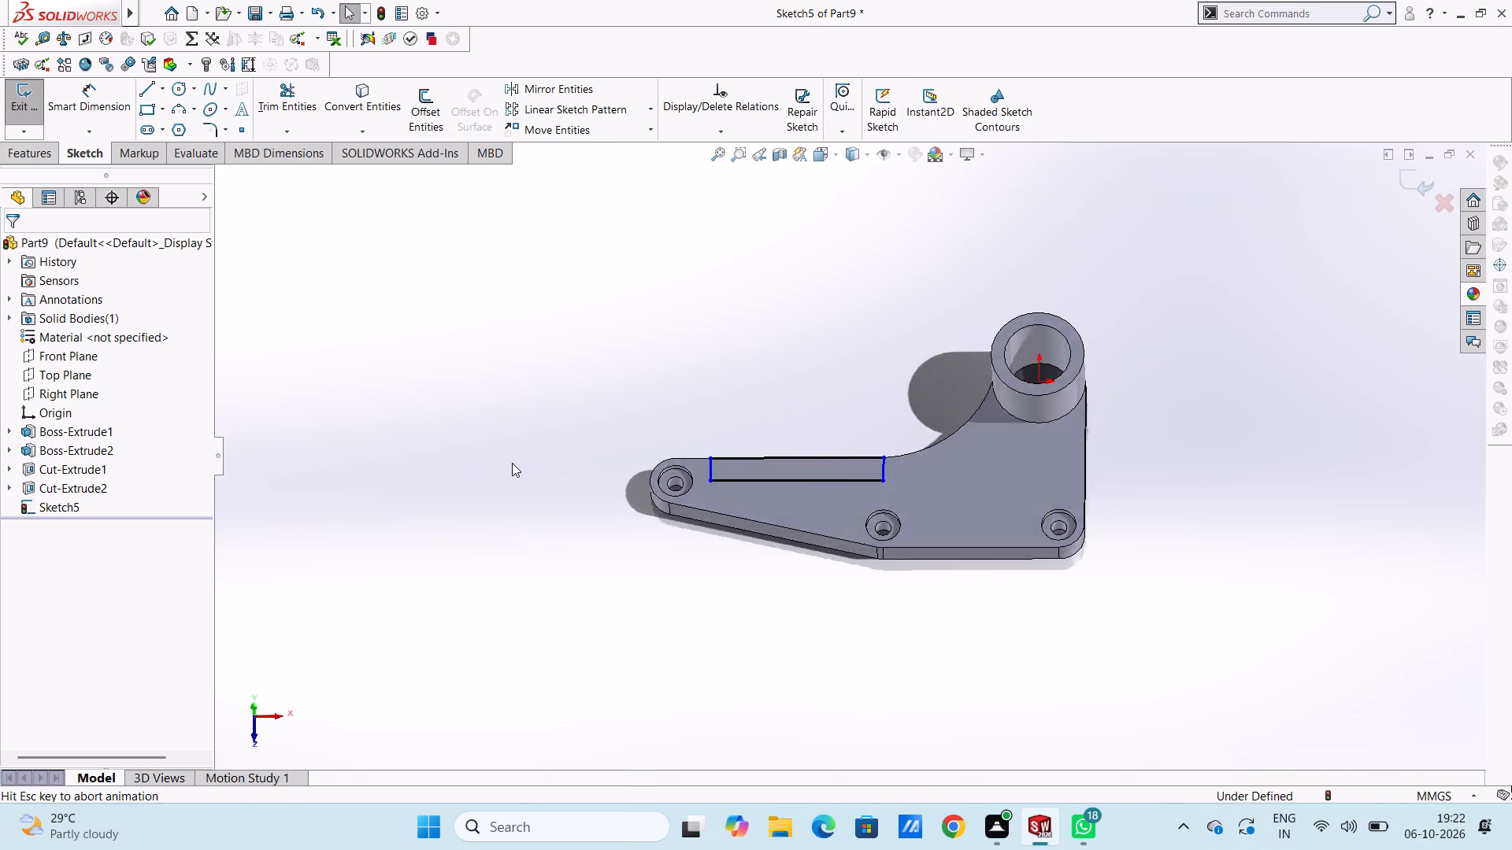
key("ctrl+z")
key("ctrl+z")
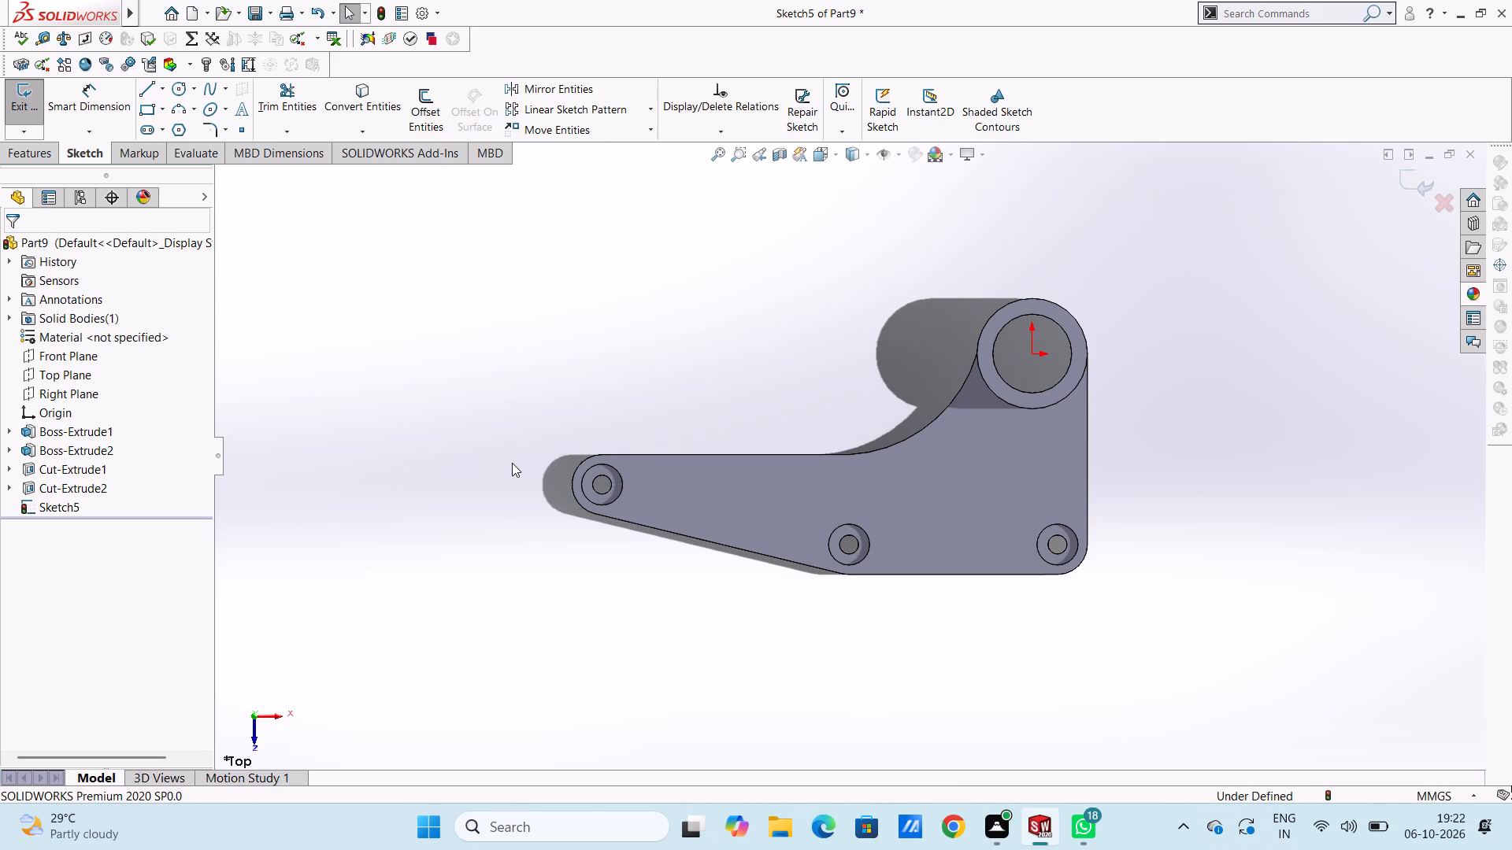
key("ctrl+1")
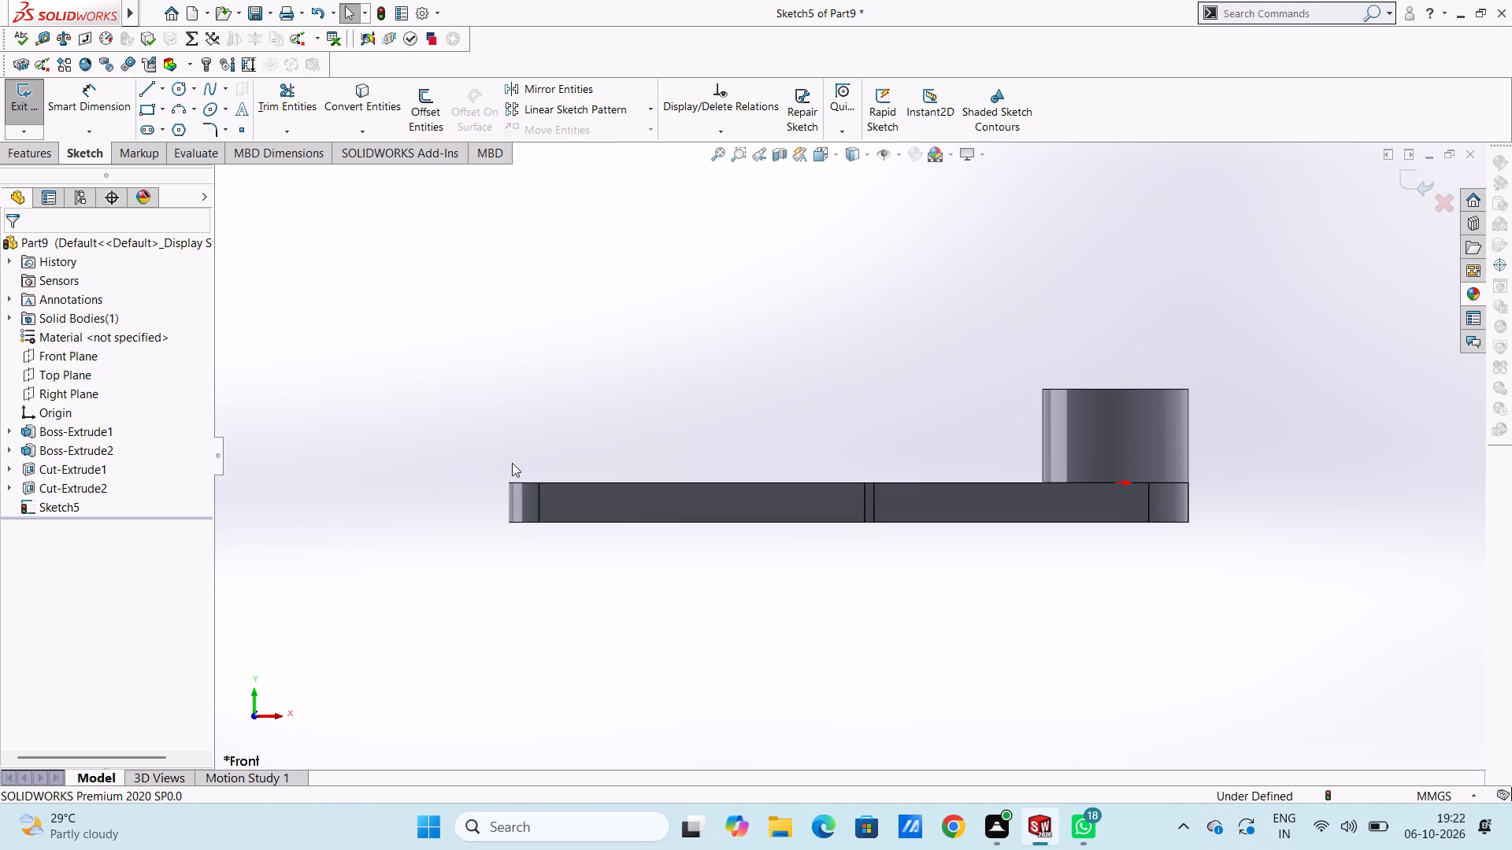
key("ctrl+2")
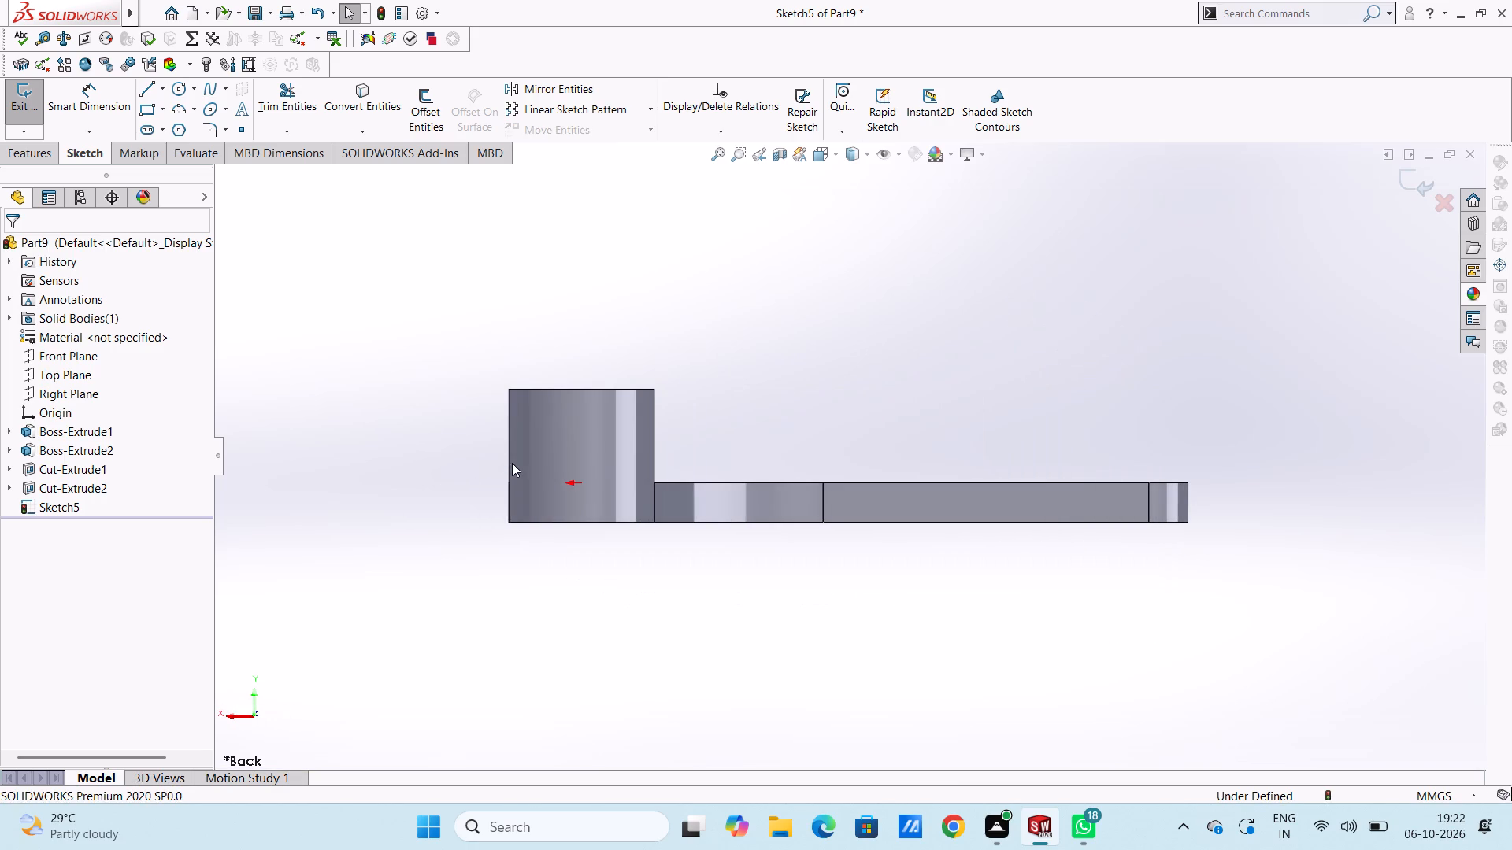
left_click(1020, 494)
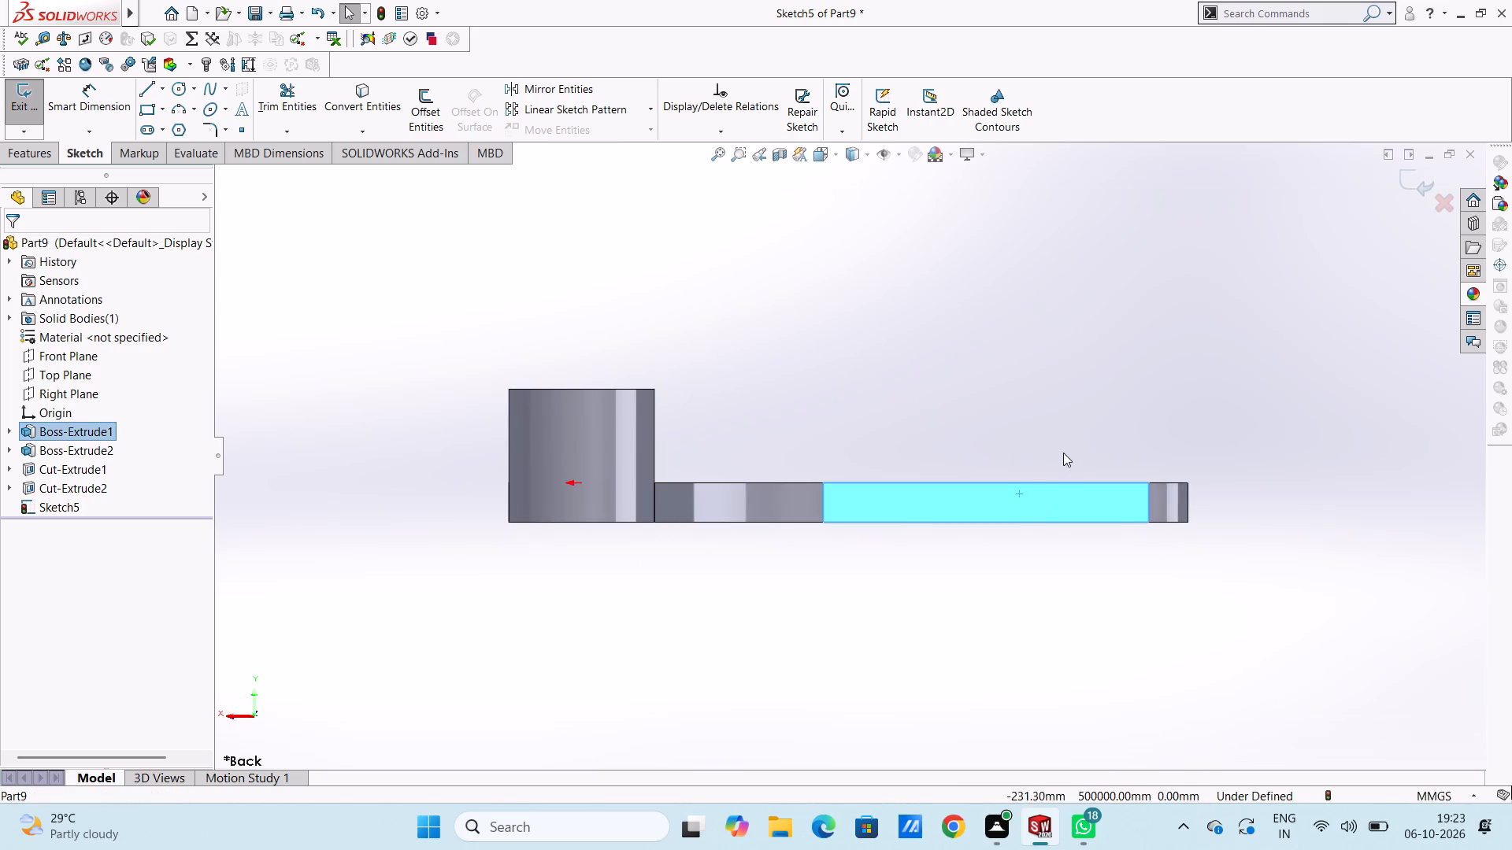
left_click(1059, 393)
key("ctrl+z")
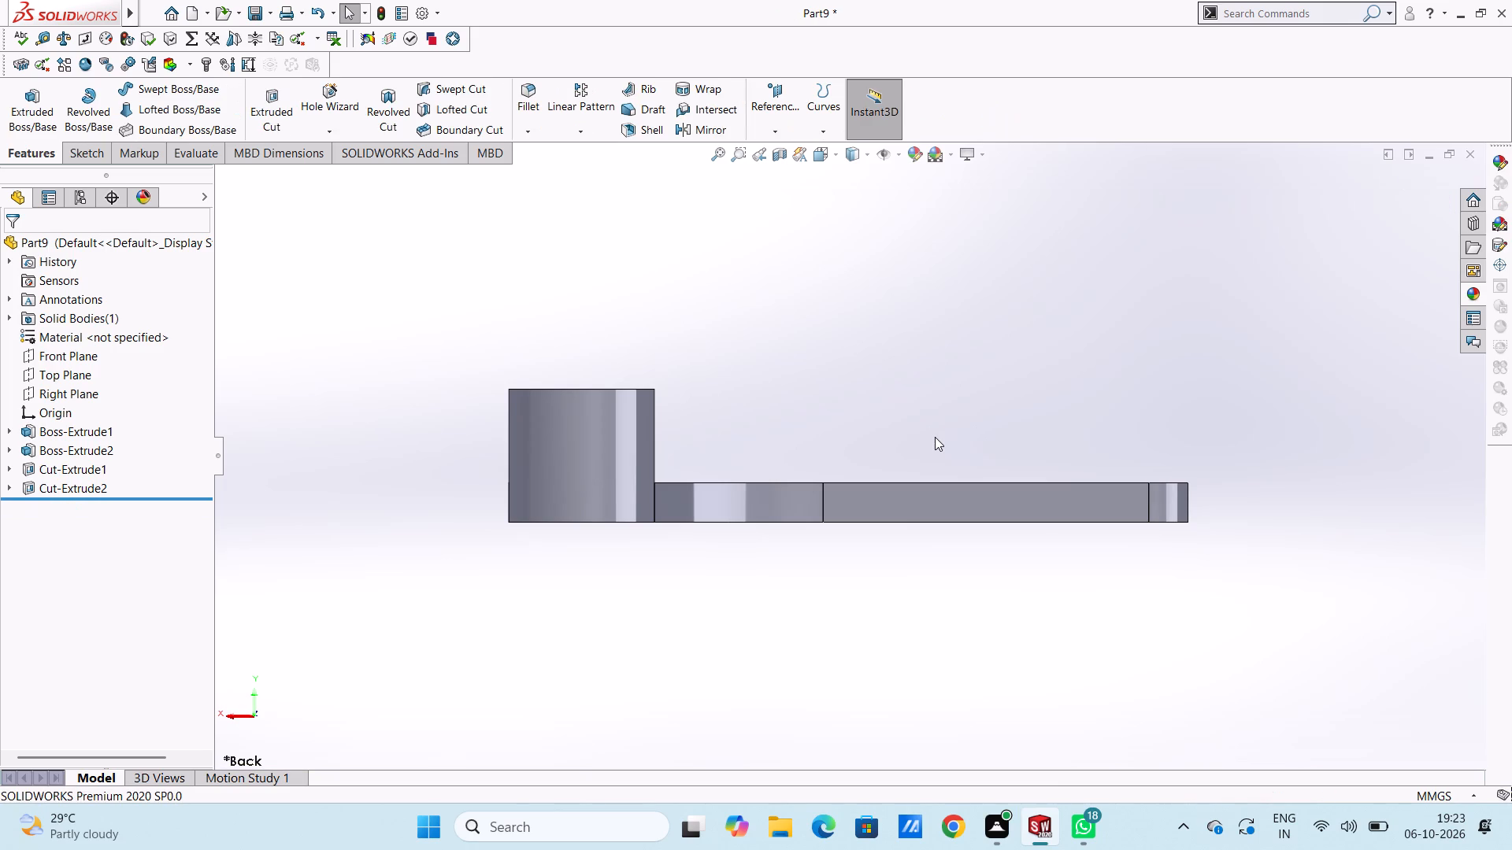
Start a sketch on the arm's straight rear side face and draw two concentric circles above the plate, radii 35 mm and about 95 mm.
scroll(1146, 427, "up", 3)
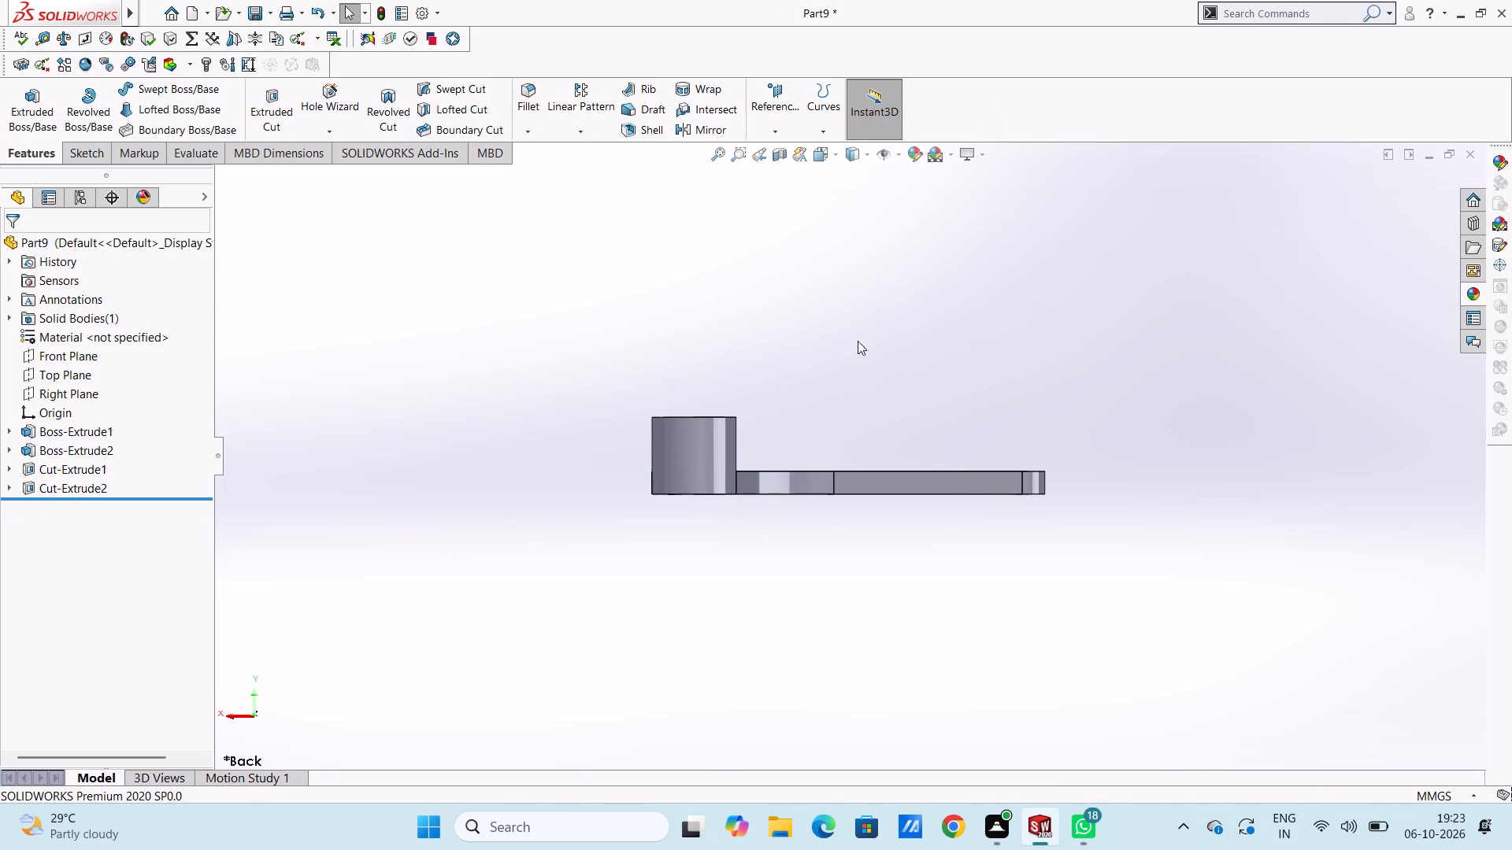
left_click(951, 486)
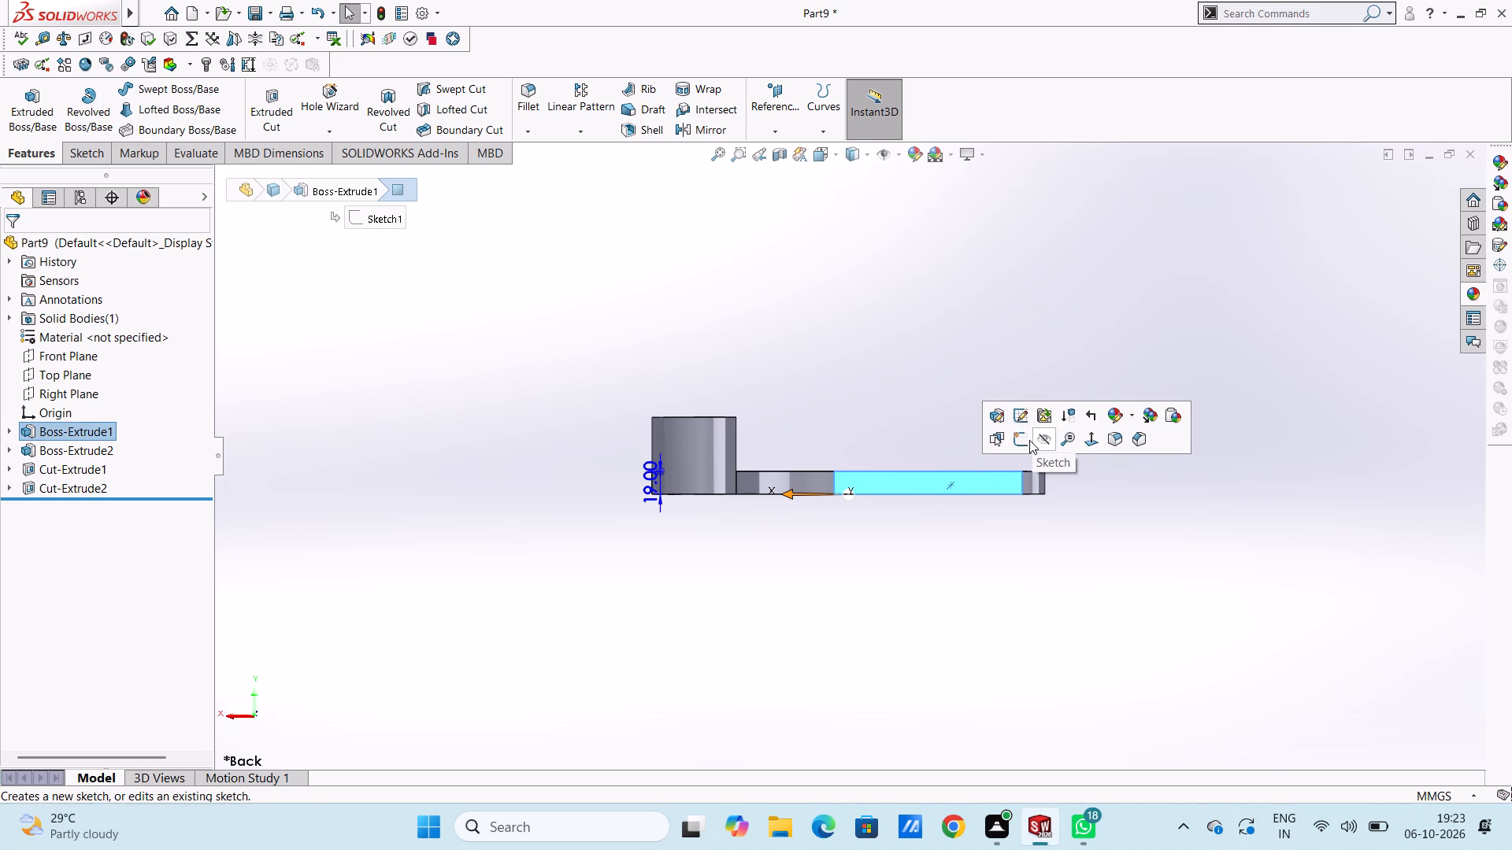
left_click(1021, 439)
scroll(944, 361, "down", 3)
left_click(925, 382)
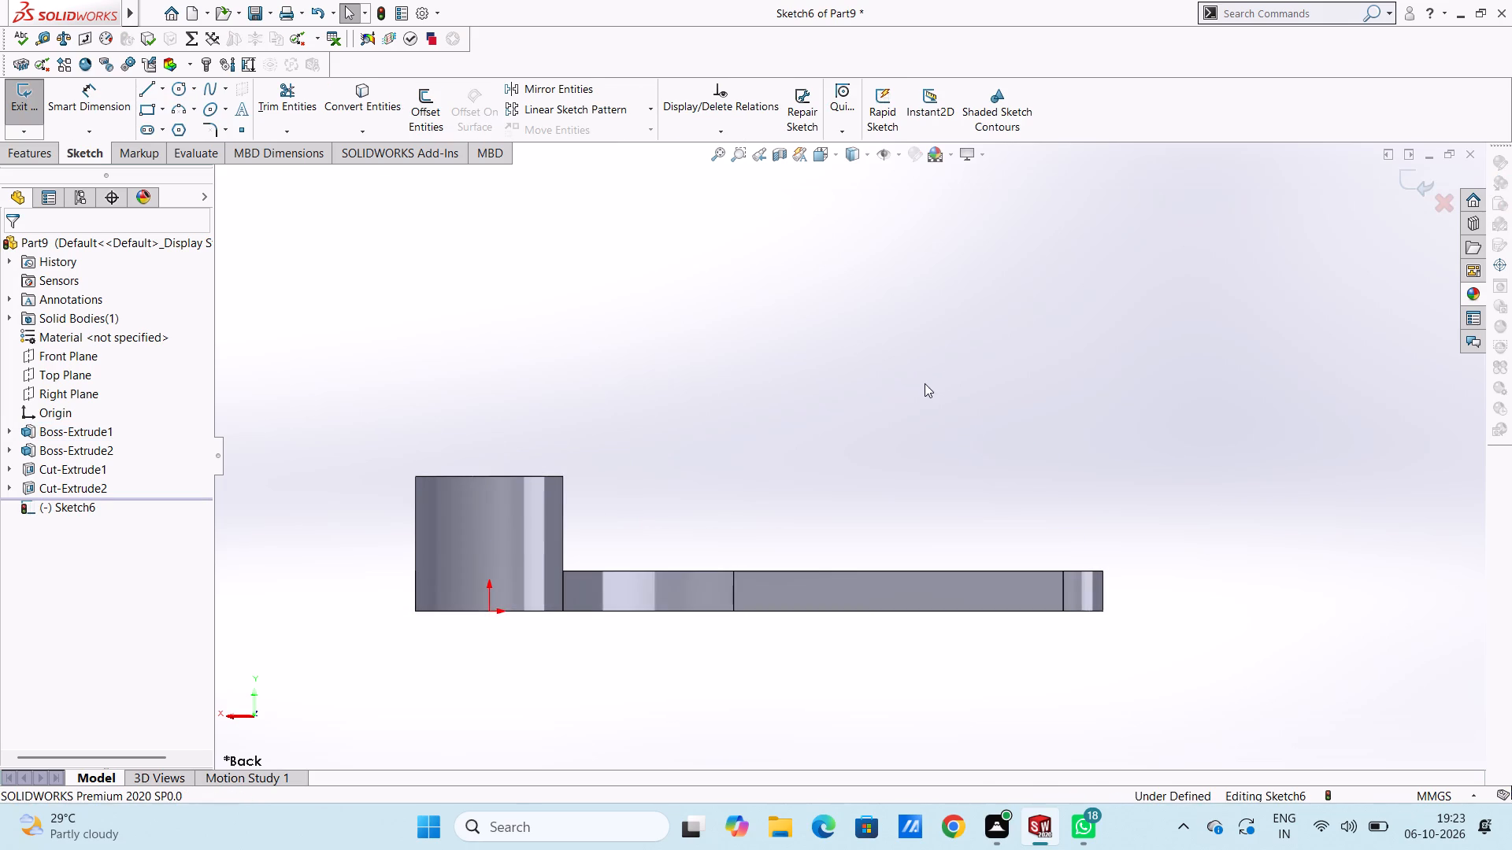
scroll(919, 402, "up", 4)
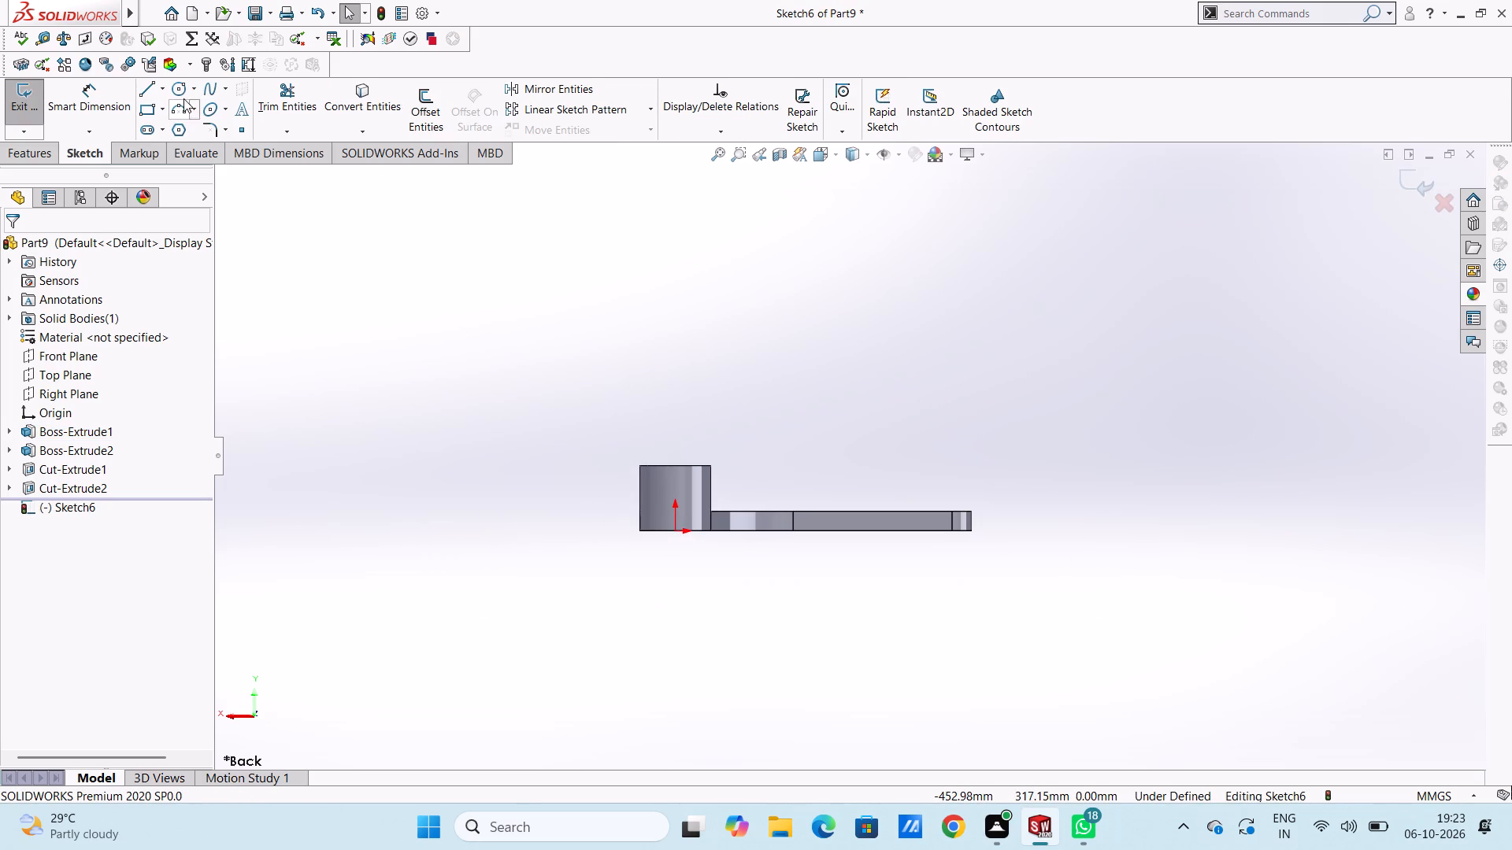
left_click(180, 94)
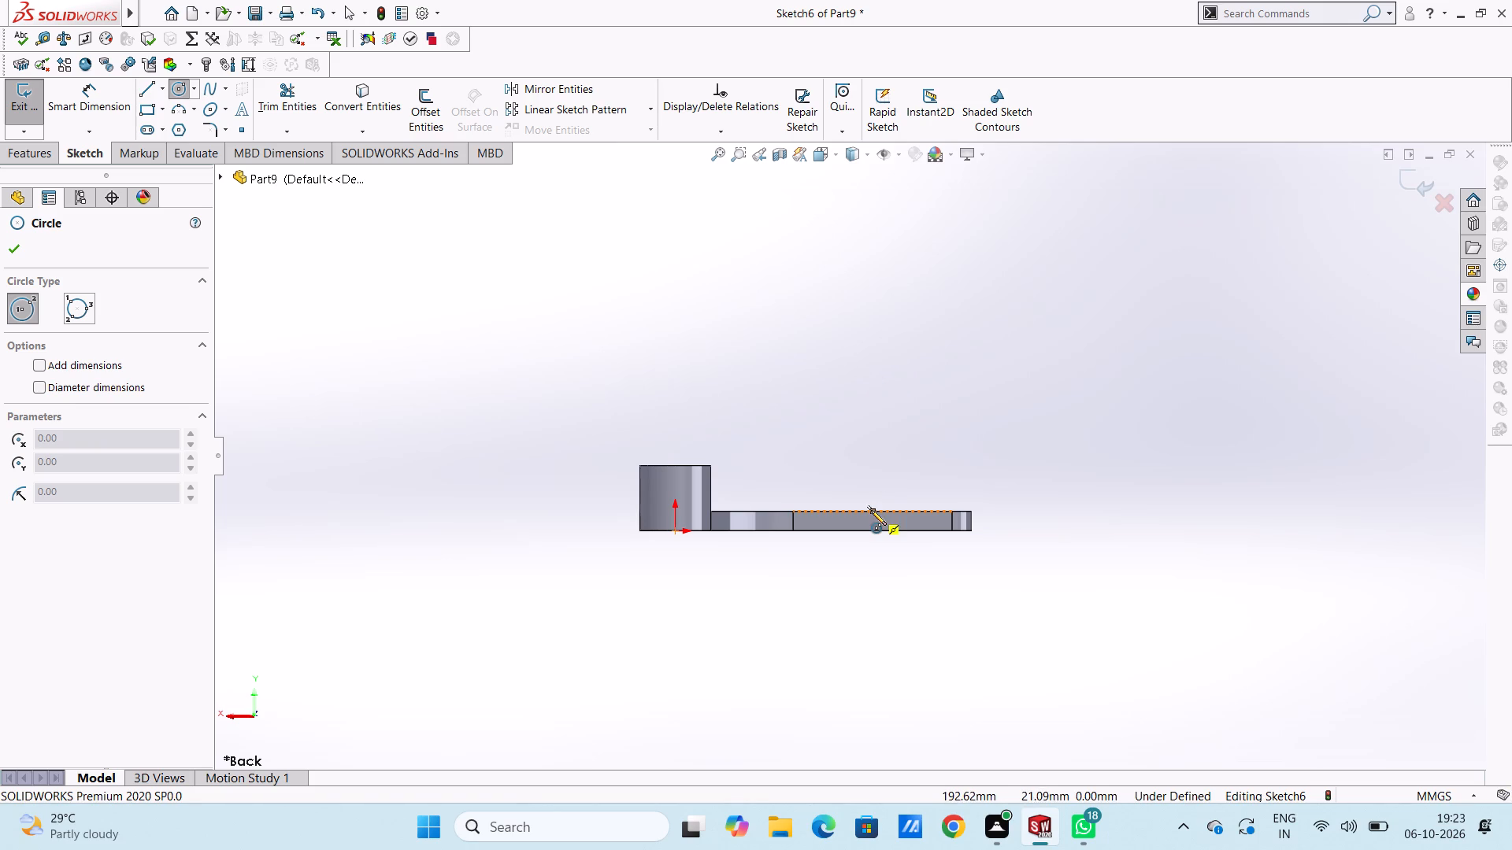
left_click(871, 336)
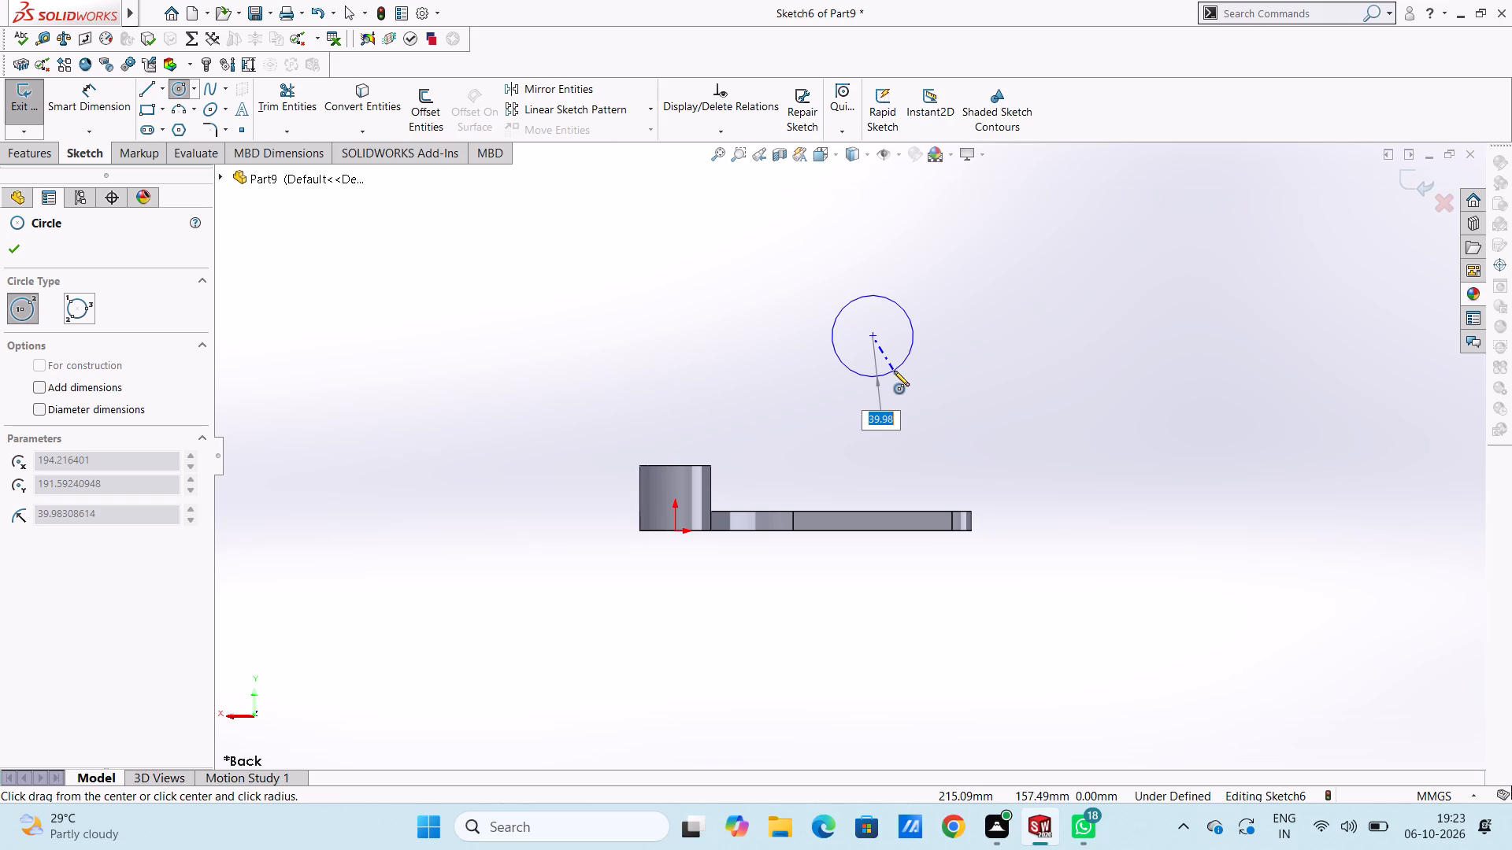
type("35")
key("Return")
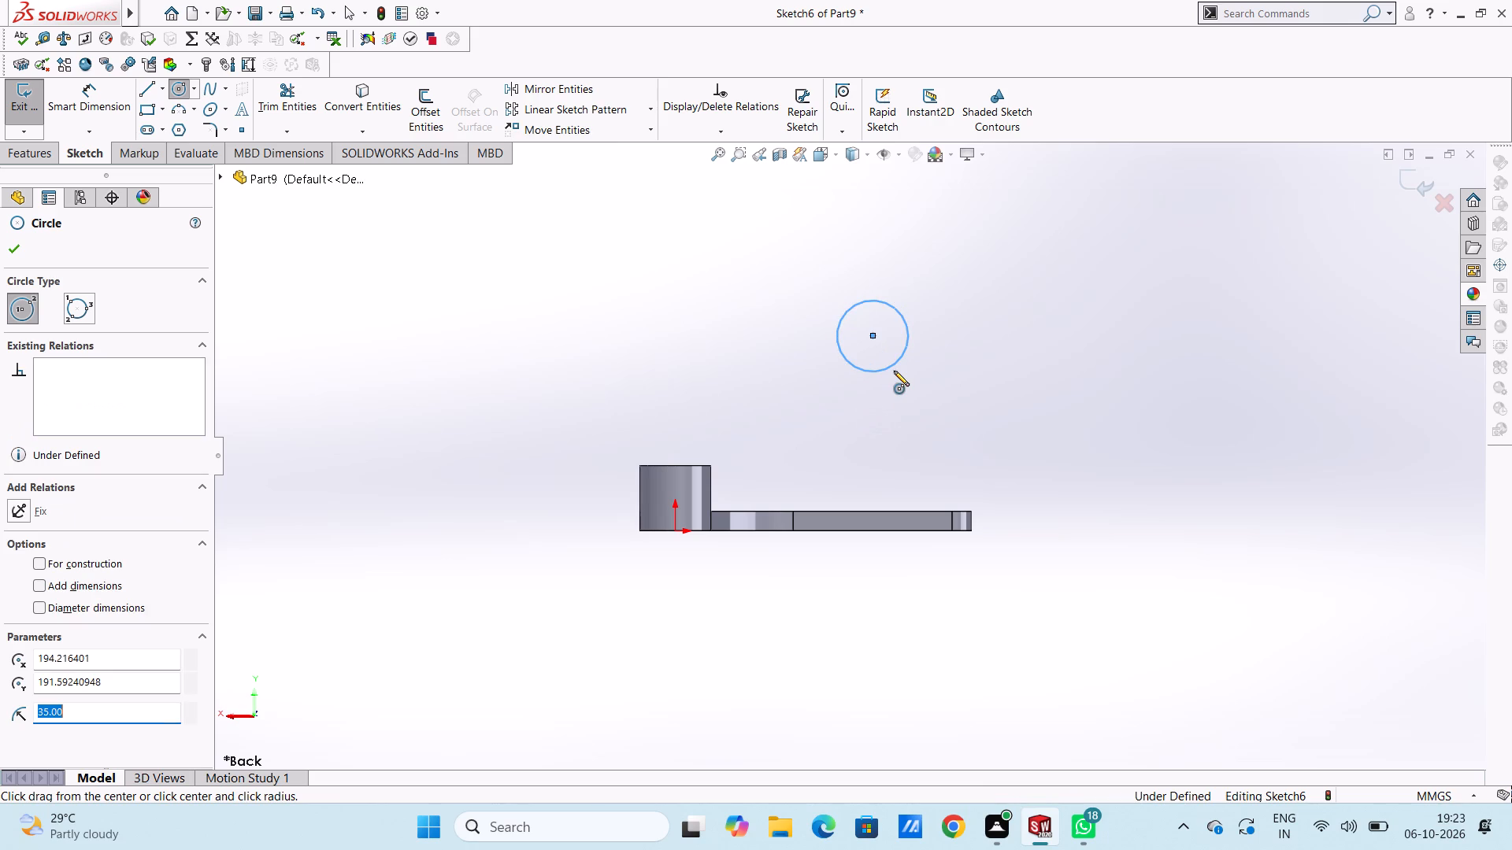
left_click(870, 333)
left_click(921, 420)
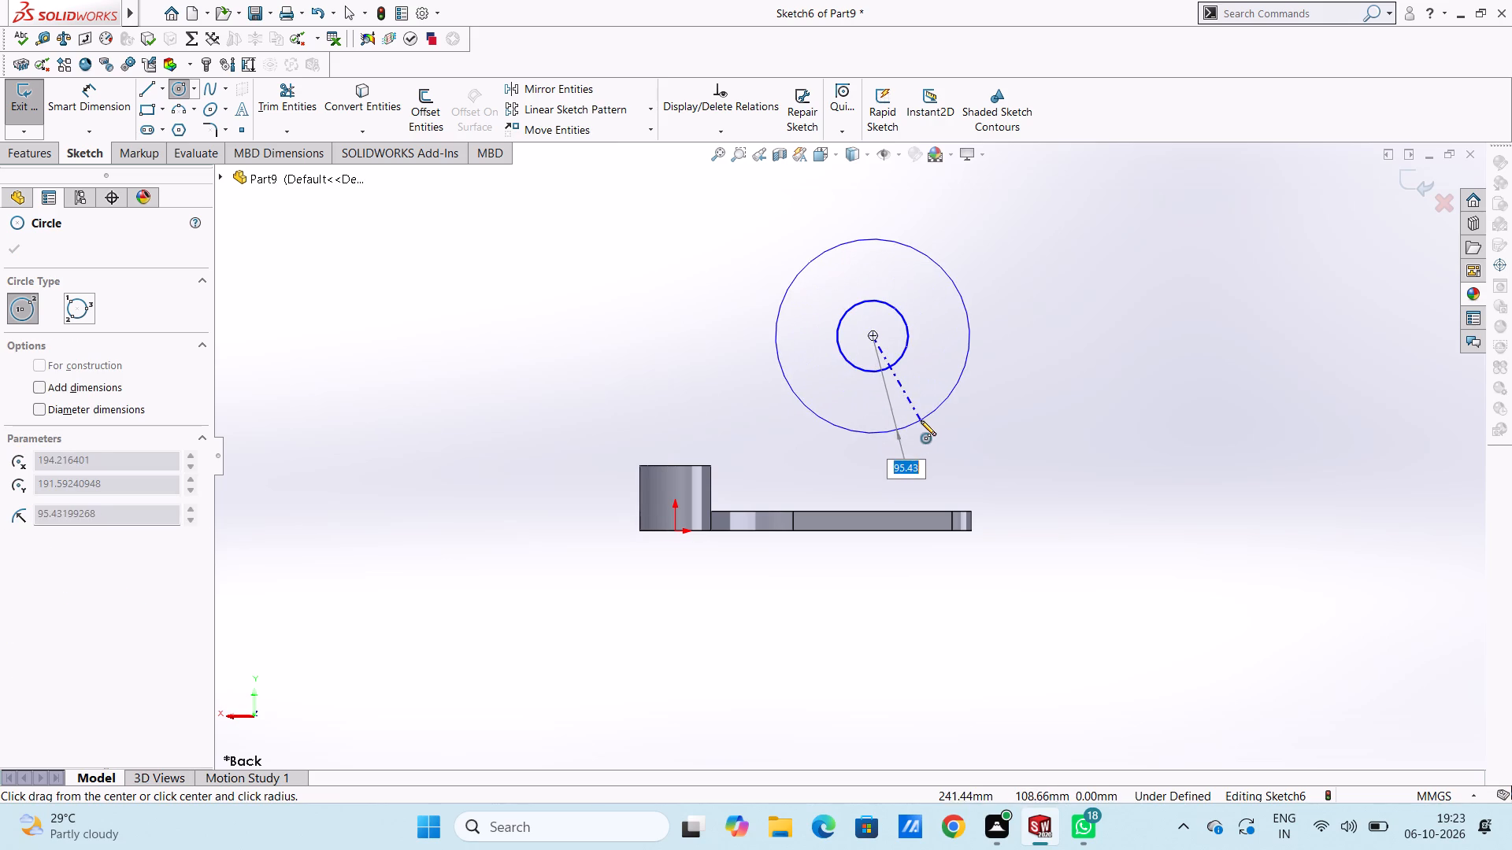
left_click(20, 254)
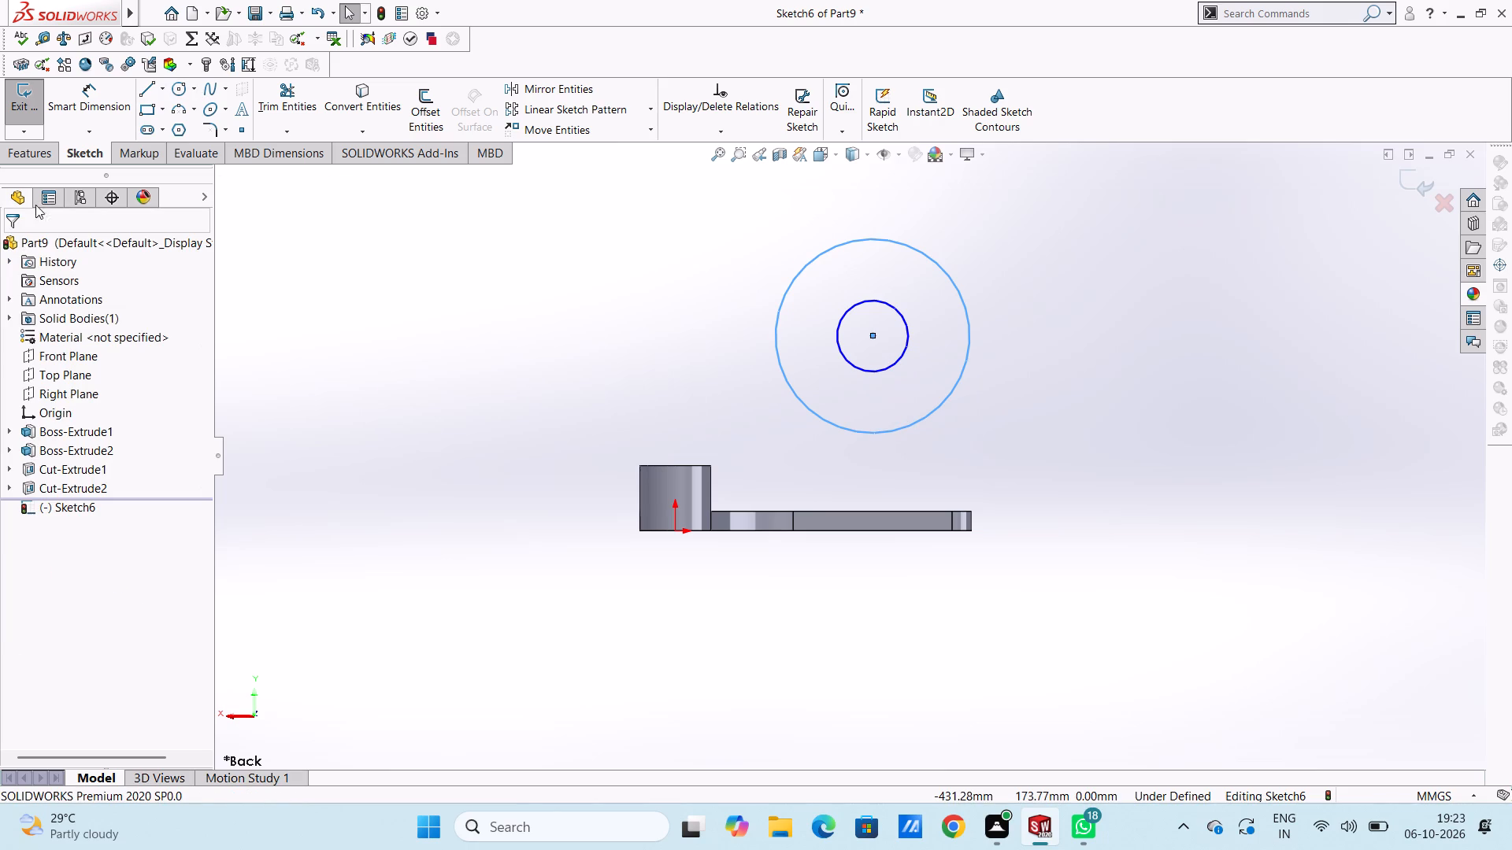
Dimension the diameter of the inner circle.
left_click(91, 105)
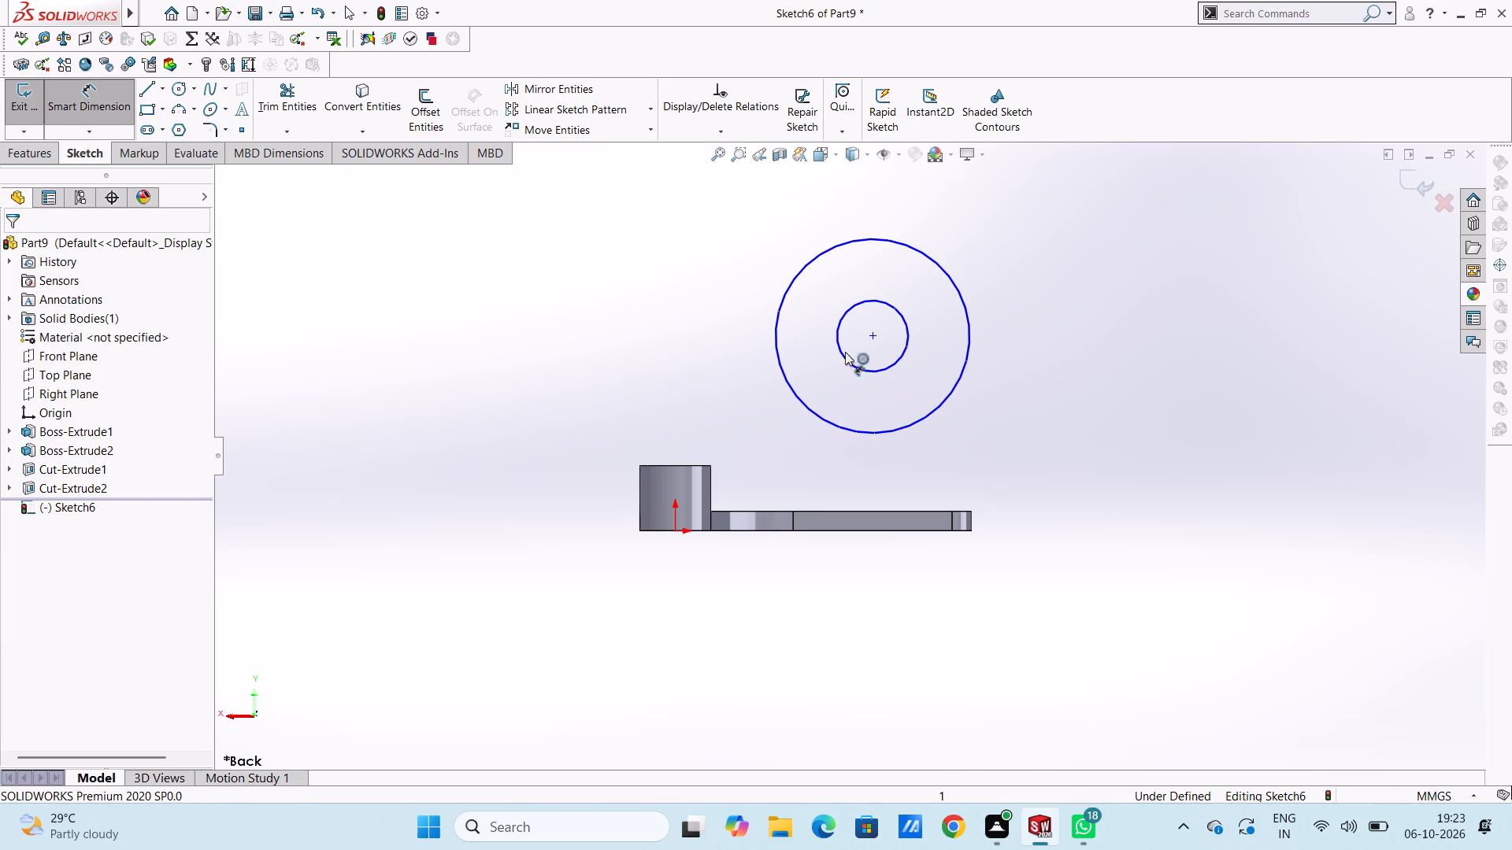
left_click(853, 360)
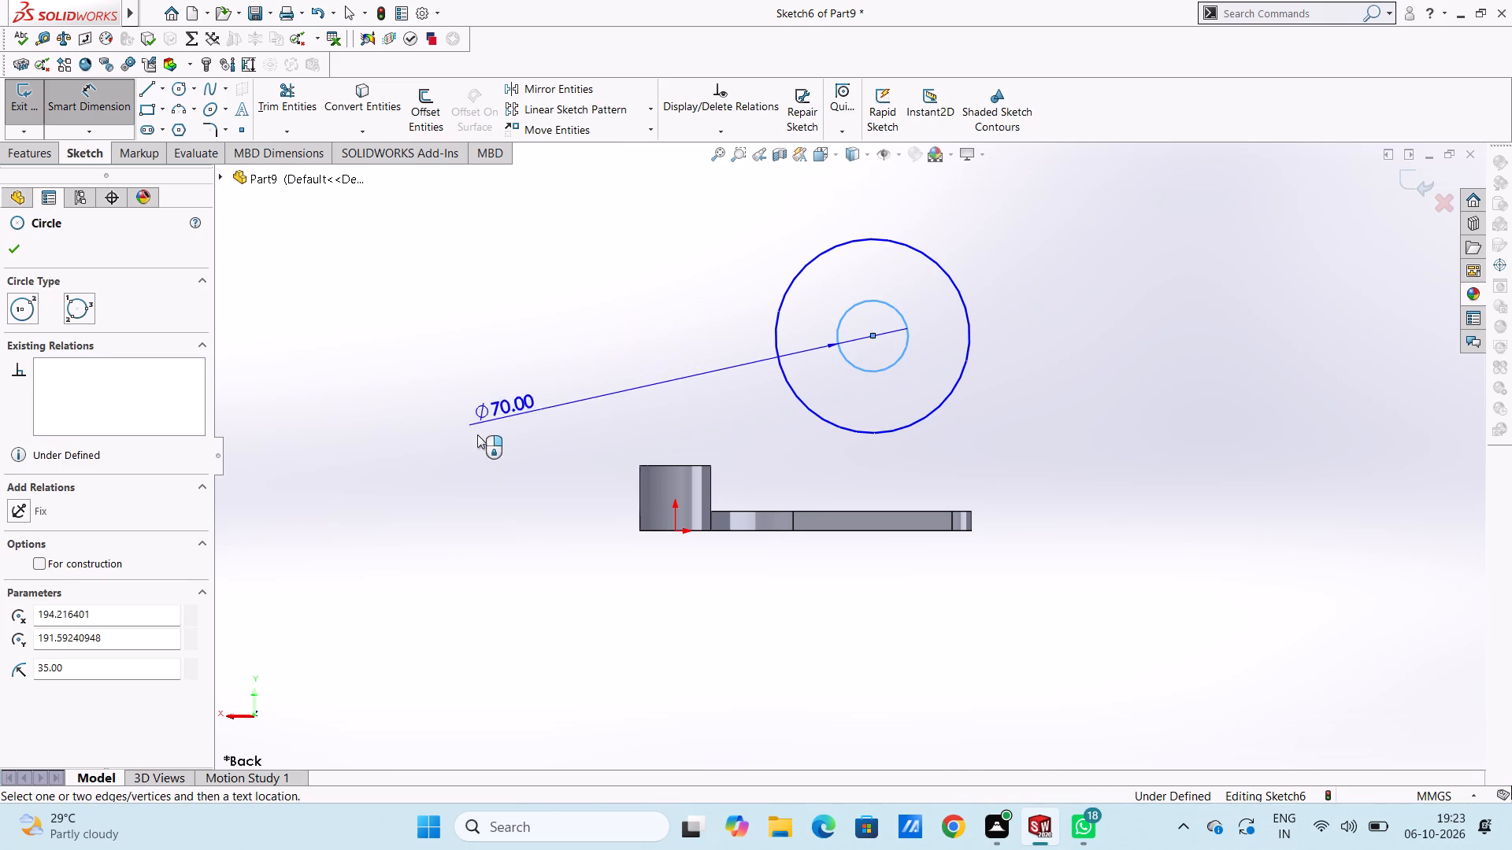
left_click(469, 438)
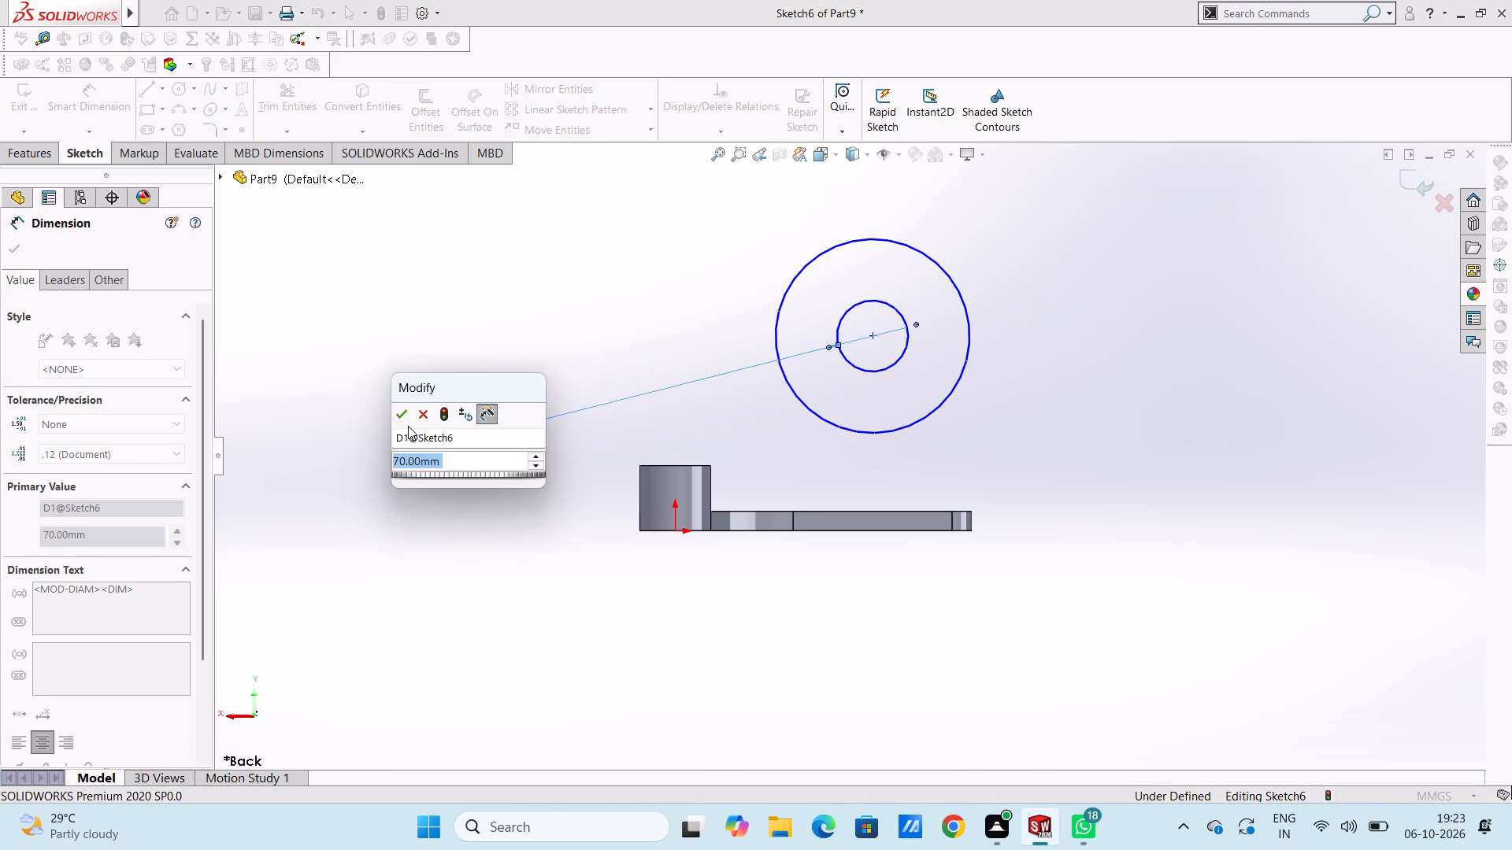
left_click(395, 412)
left_click(457, 323)
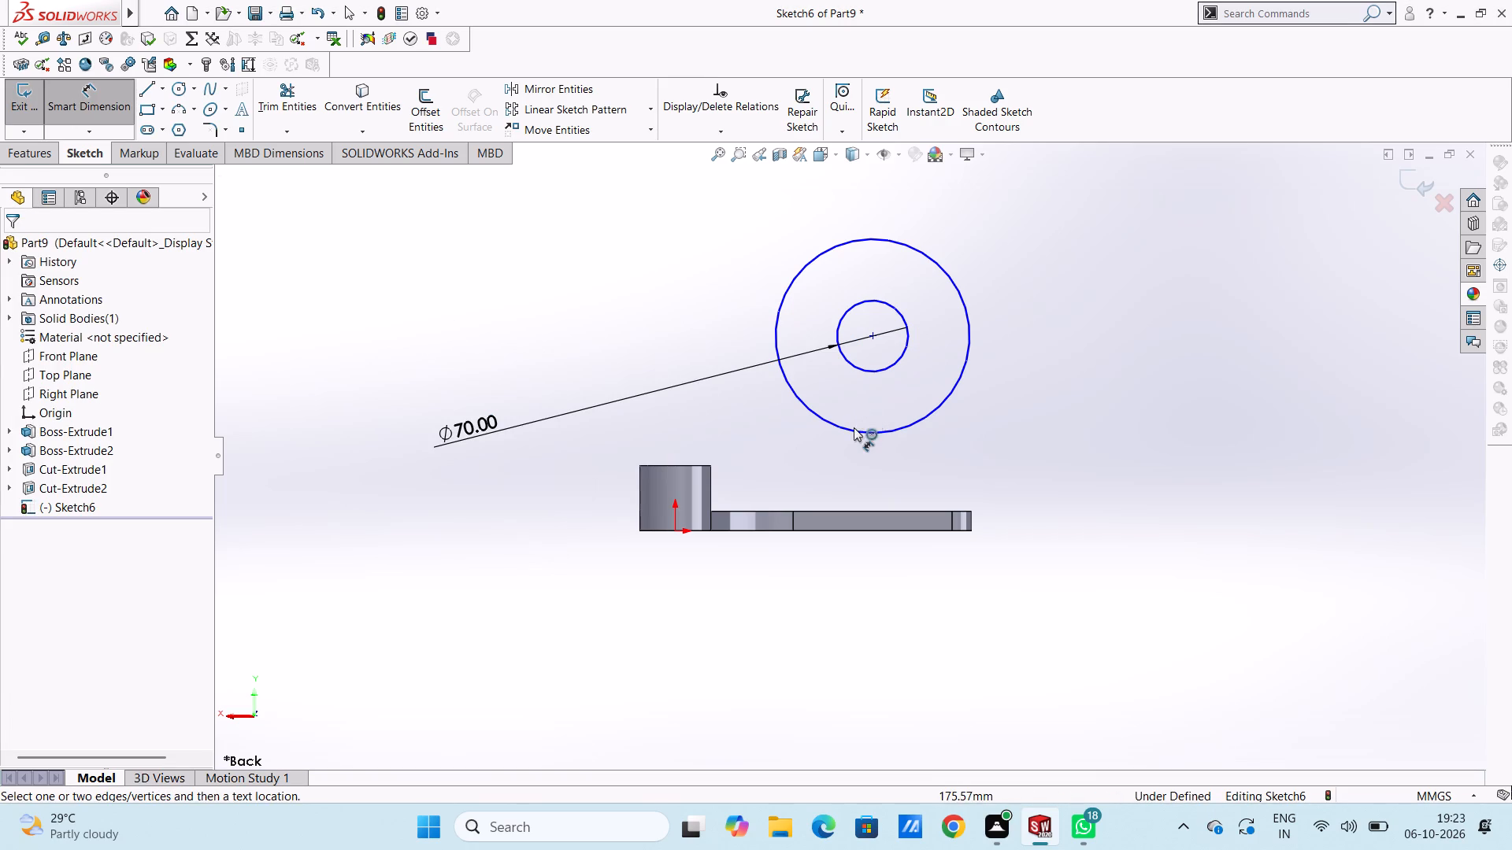
Dimension the larger circle and set its diameter to 44.4 mm.
left_click(854, 430)
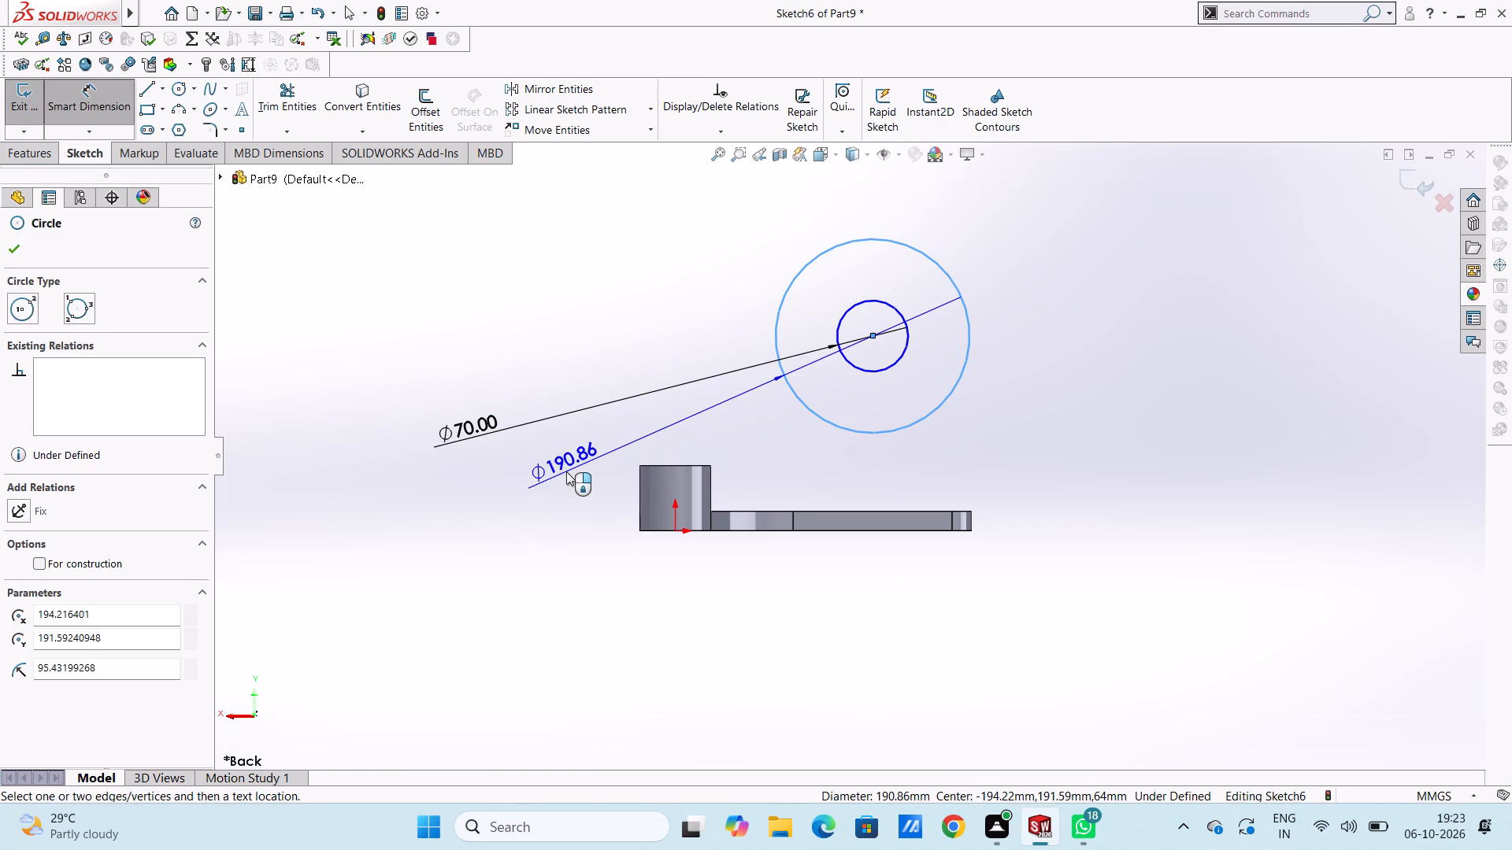
left_click(559, 466)
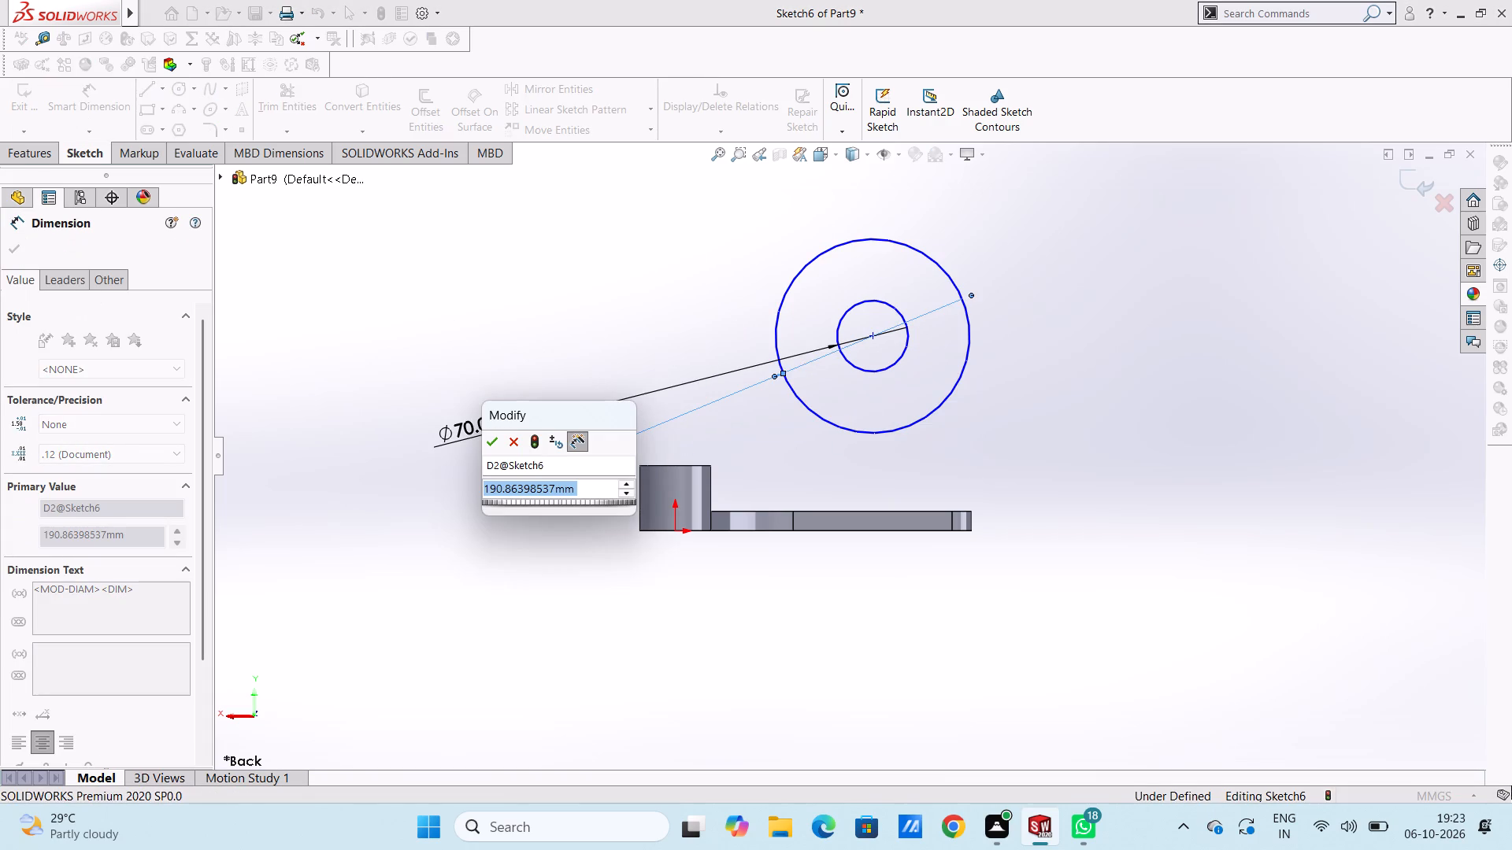
type("44.4")
key("Return")
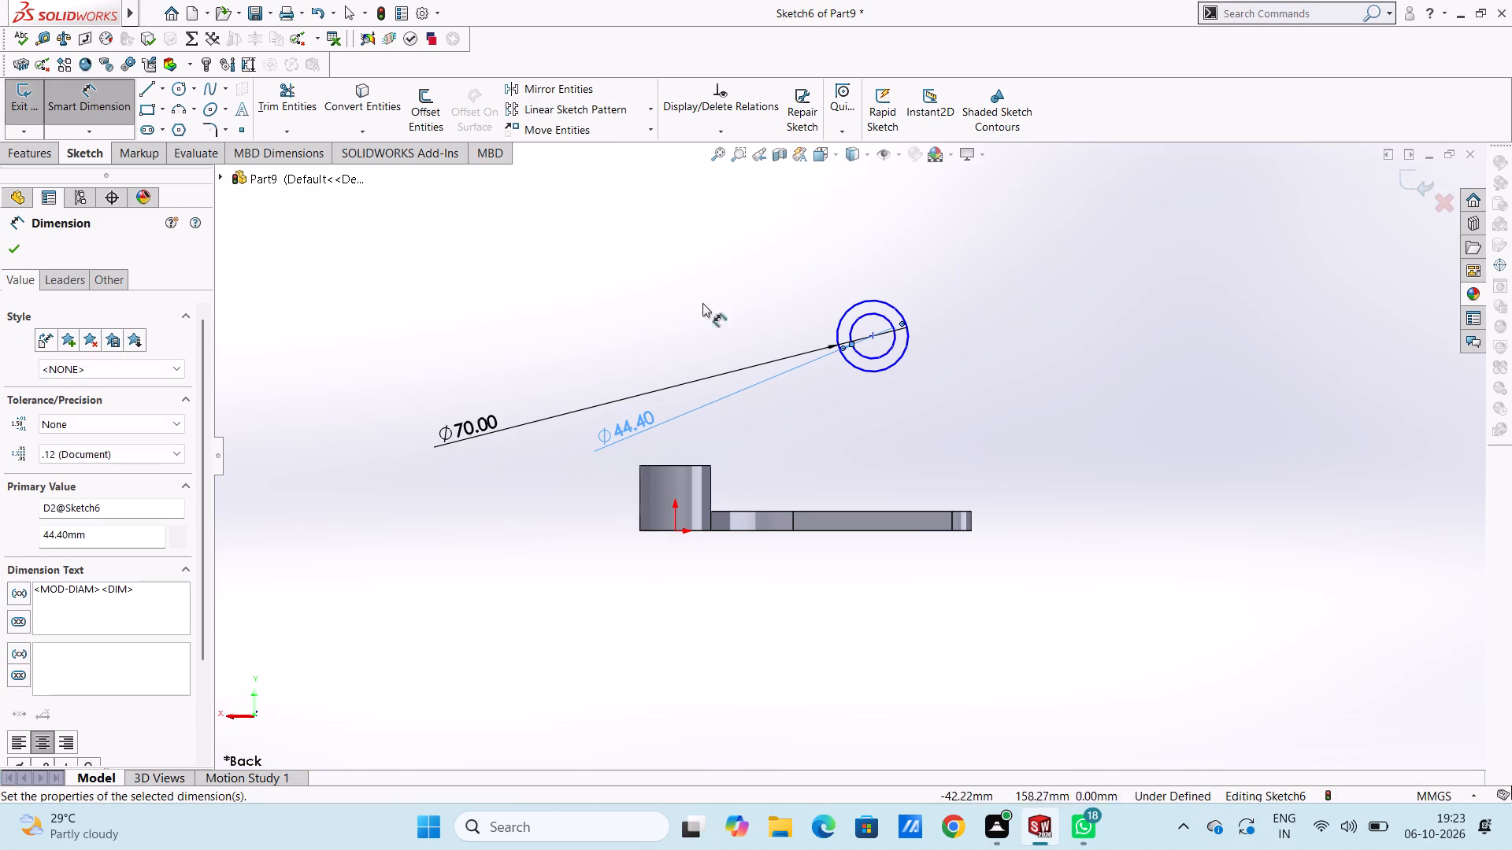
left_click(761, 242)
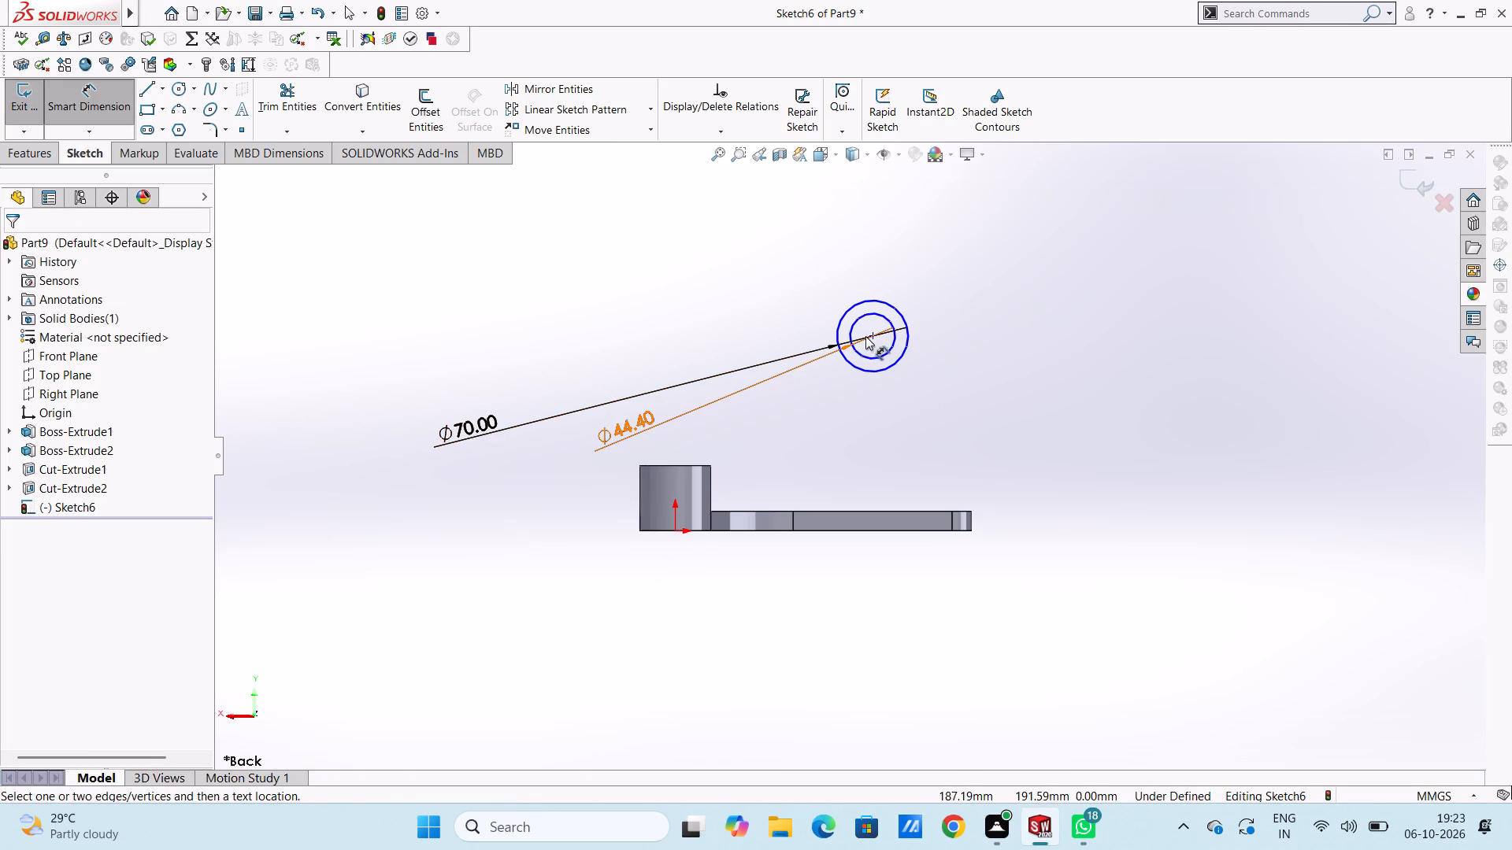
Set the vertical distance from the circles' centre to the plate's top edge to 100 mm.
left_click(869, 334)
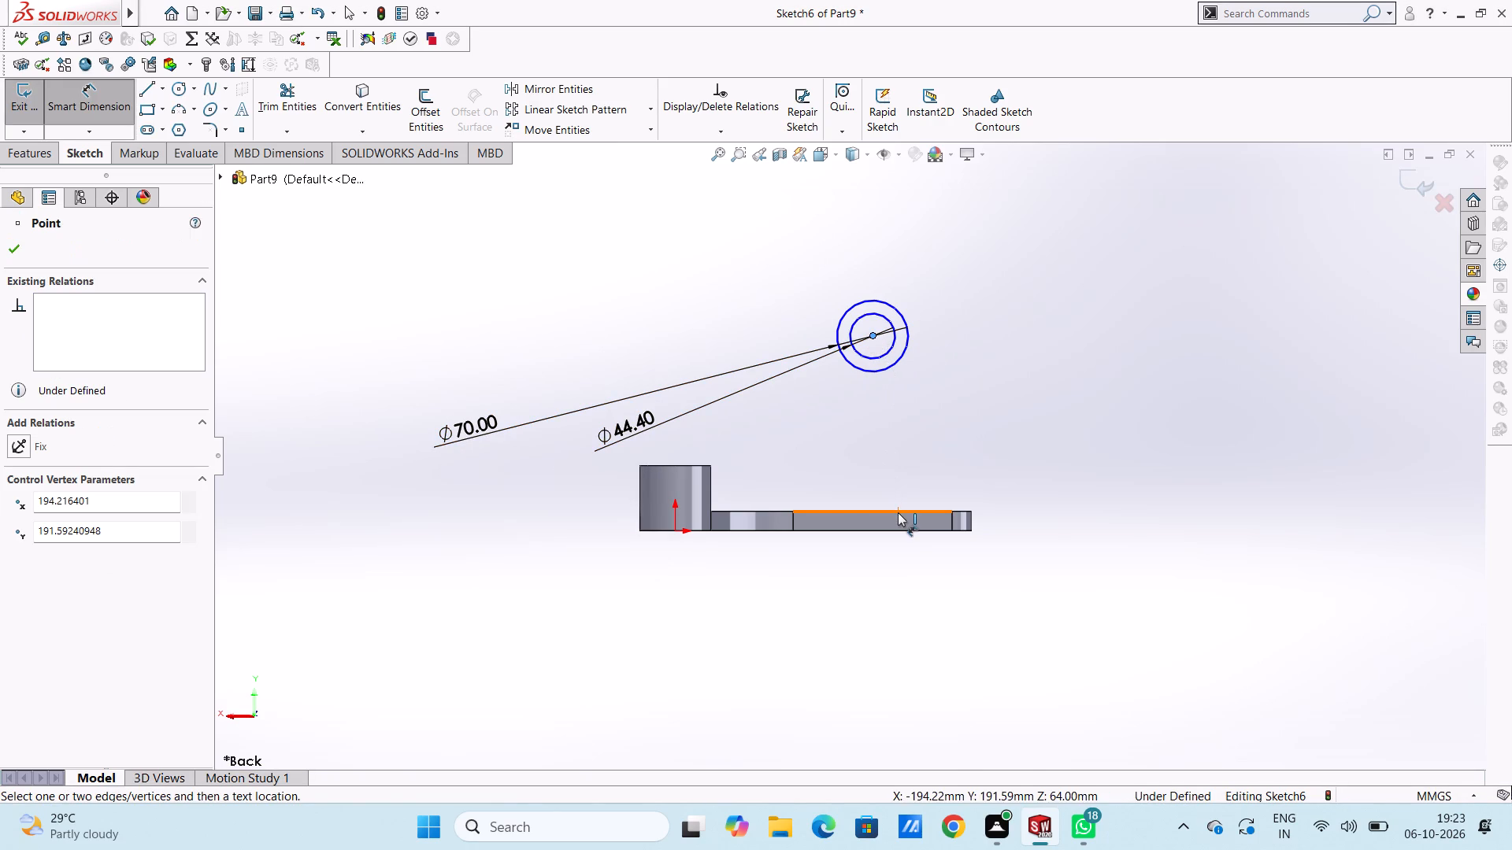
left_click(898, 512)
left_click(1284, 447)
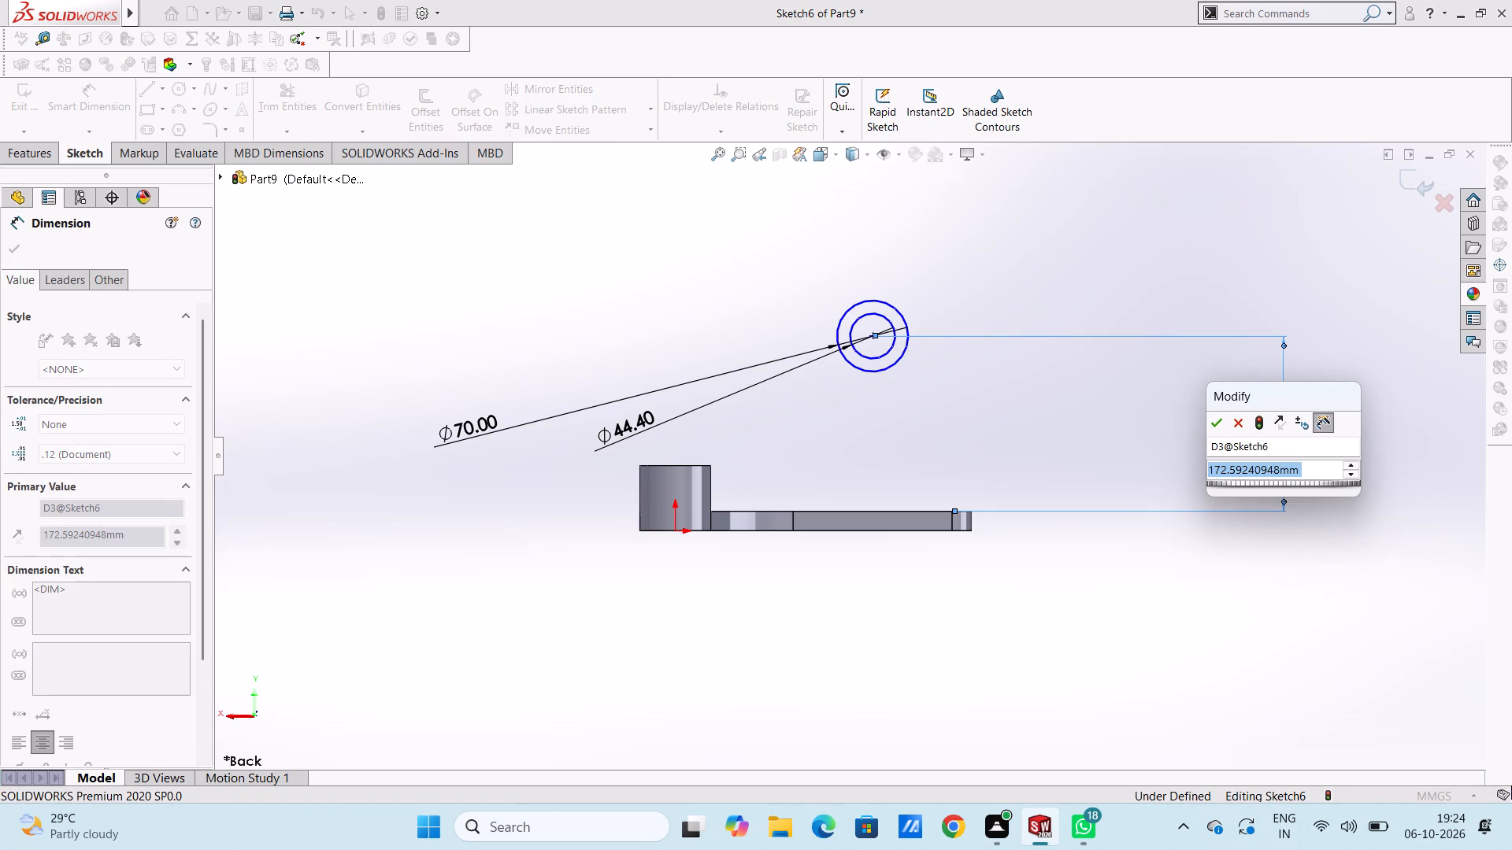
type("100")
key("Return")
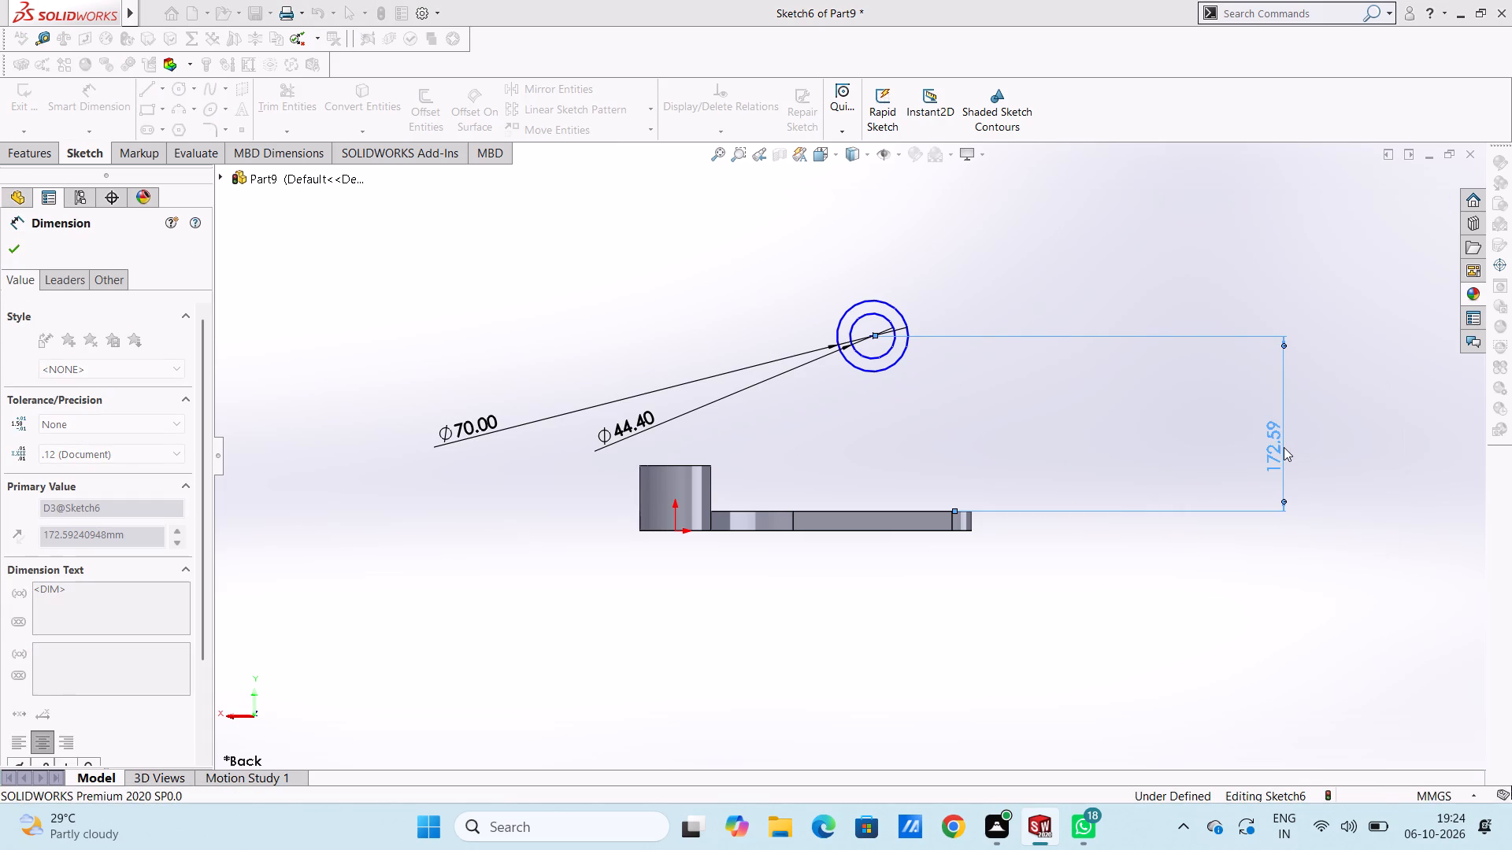
left_click(987, 357)
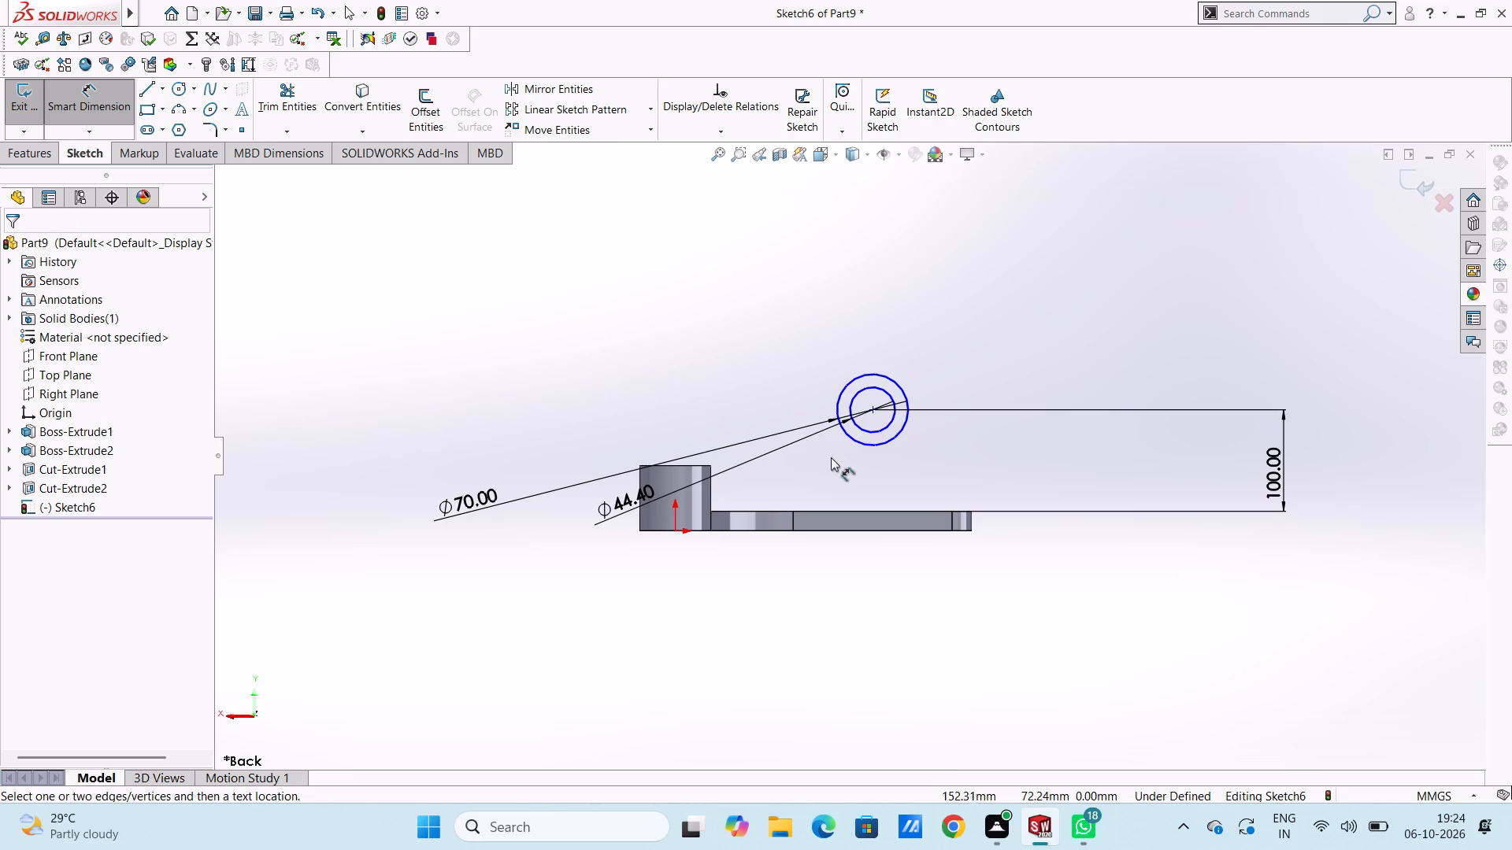
Dimension the horizontal distance from the circles' centre to the vertical edge where the arm's rounded tip begins.
left_click(873, 412)
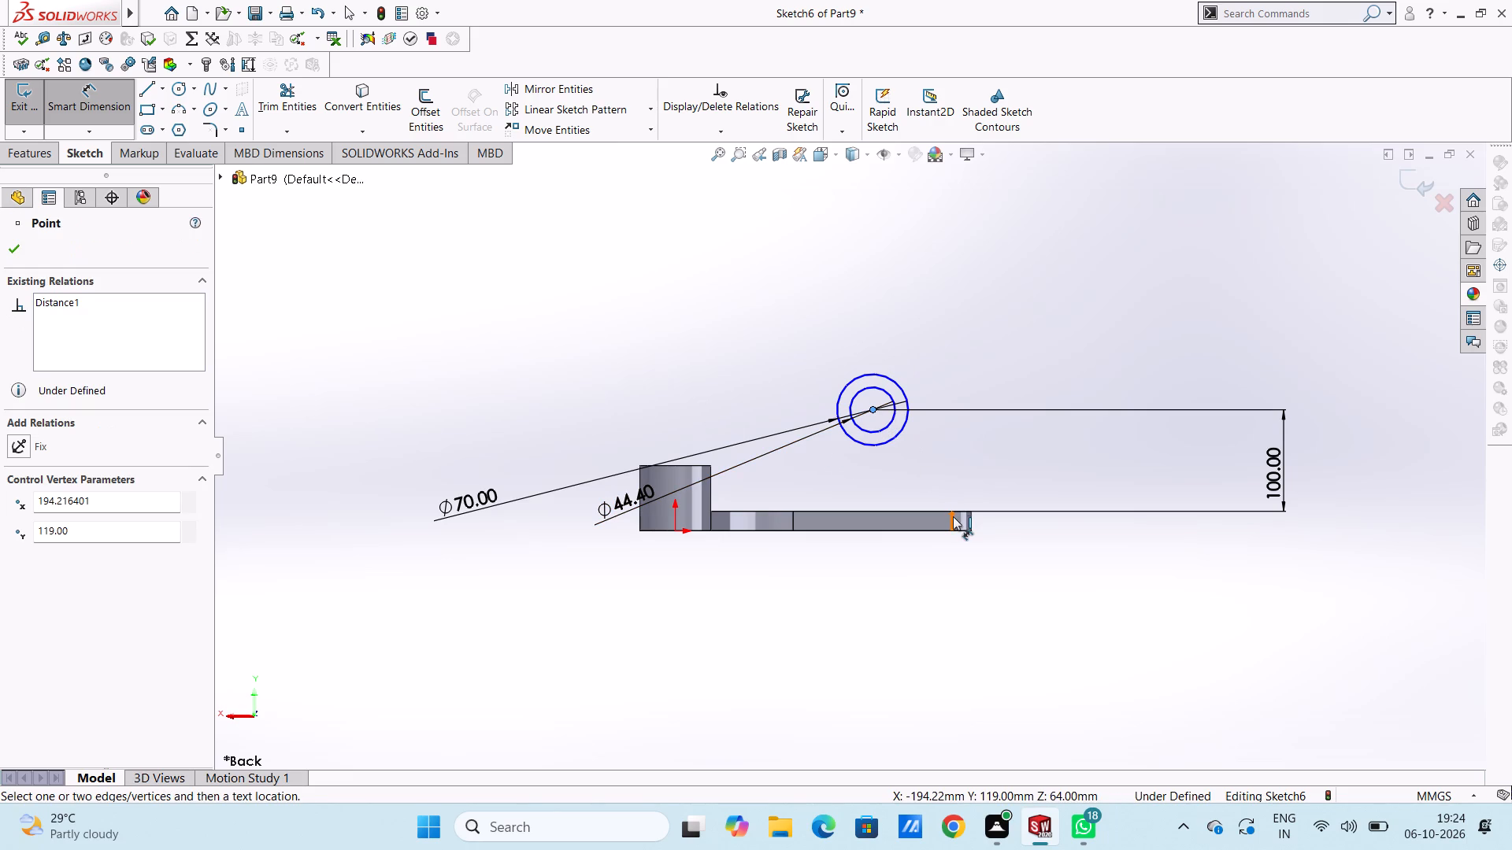
left_click(953, 516)
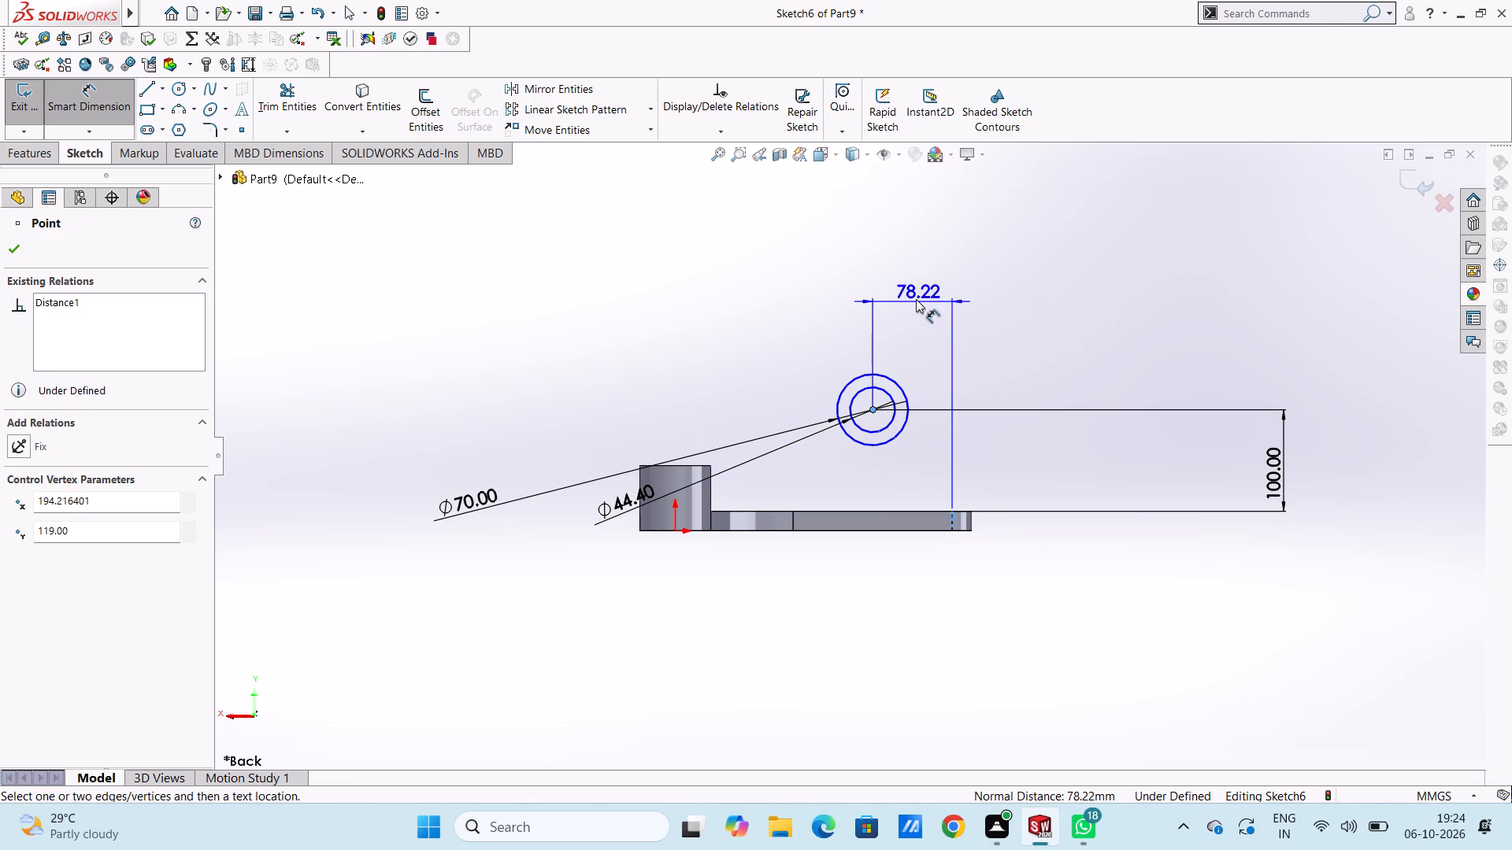
left_click(902, 254)
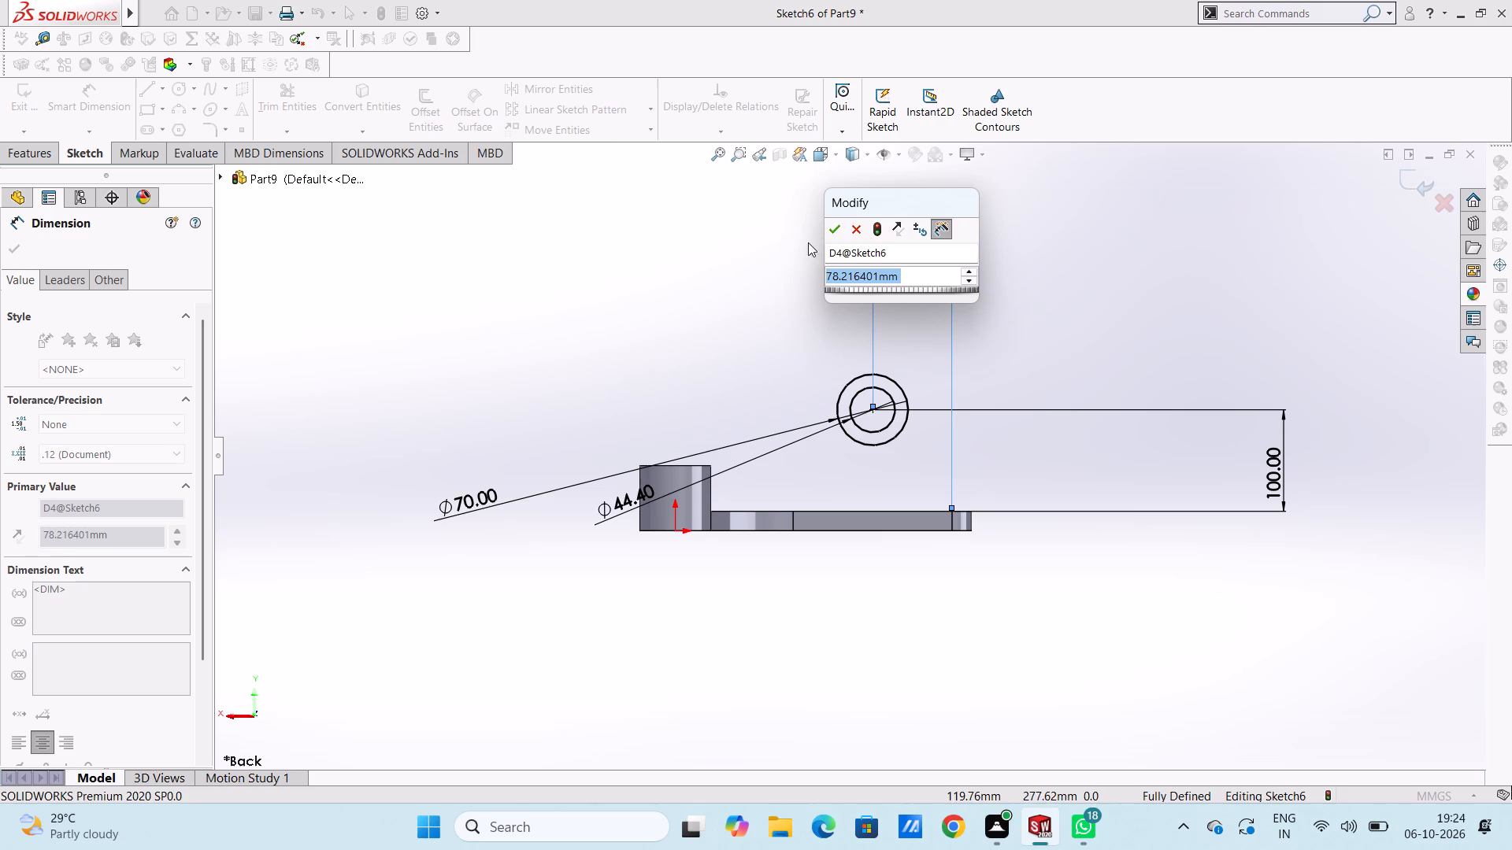
left_click(834, 230)
left_click(788, 270)
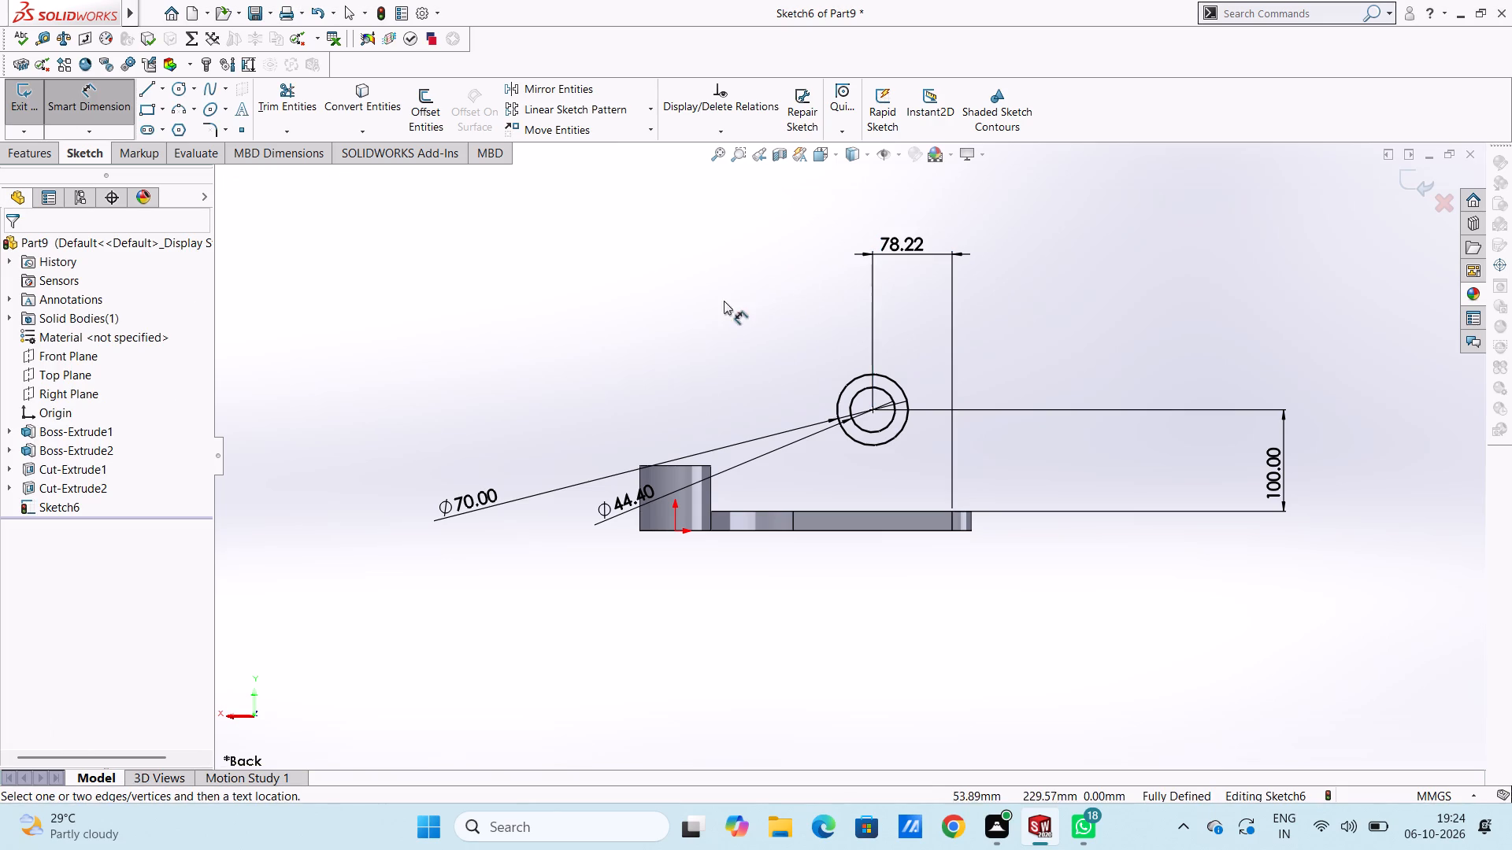
Extrude the 70/44.4 mm ring profile 50 mm as a blind boss with merged result.
middle_click_drag(726, 301, 753, 339)
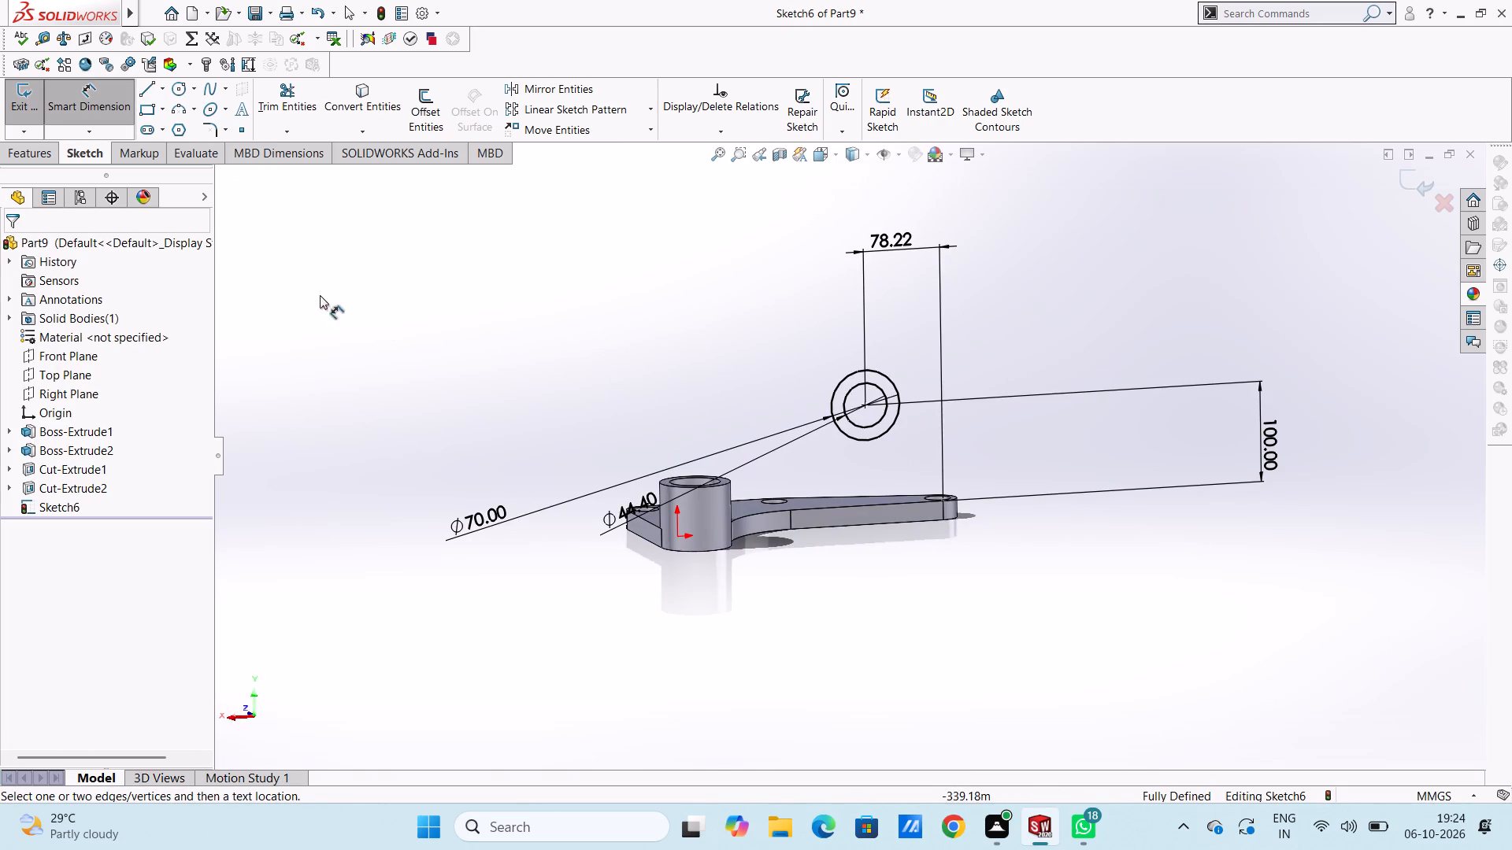
left_click(49, 150)
left_click(45, 111)
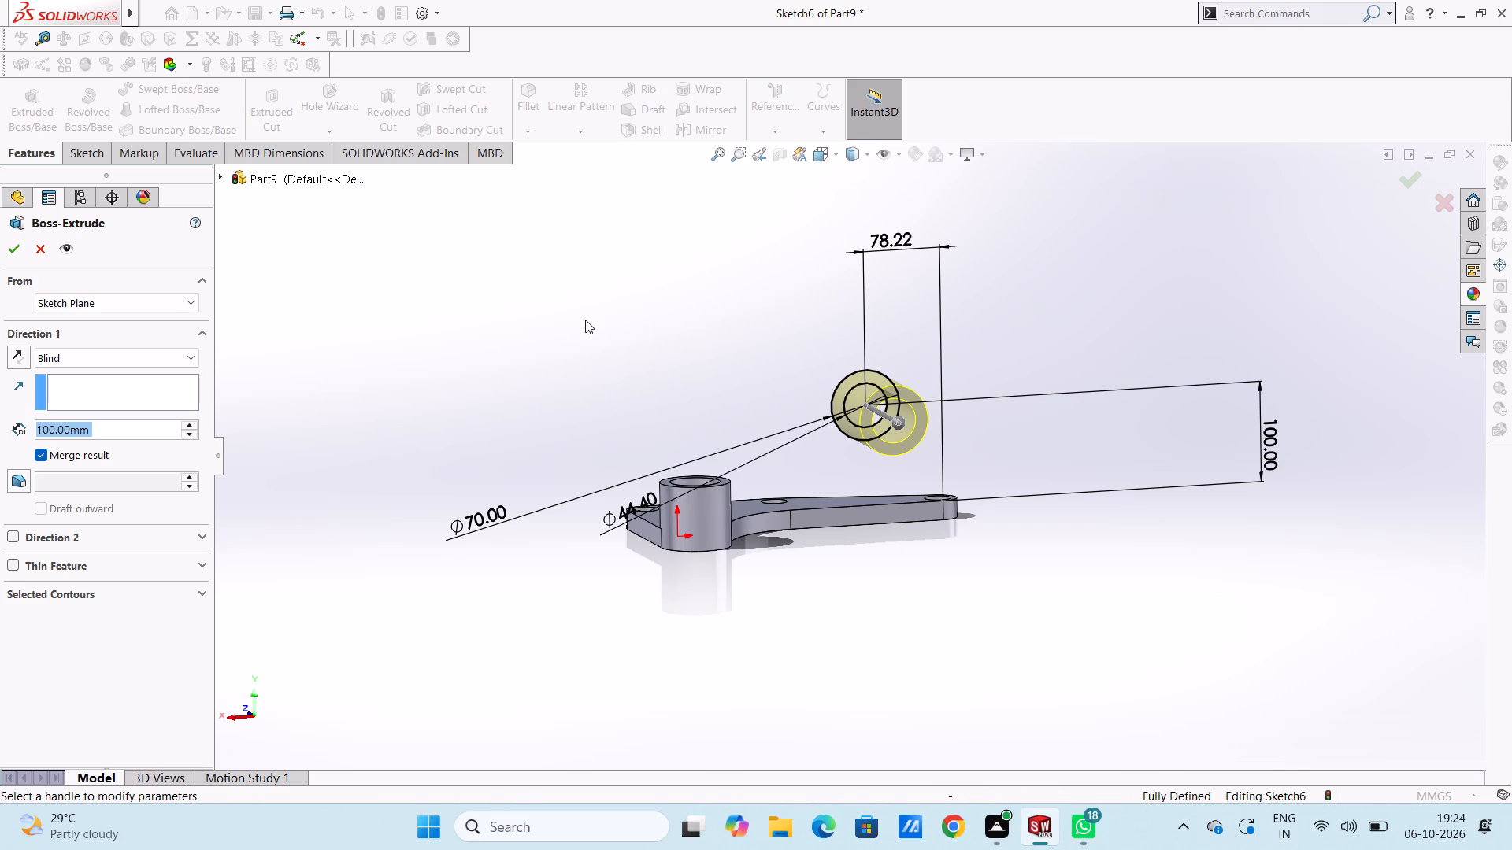
middle_click_drag(569, 319, 684, 366)
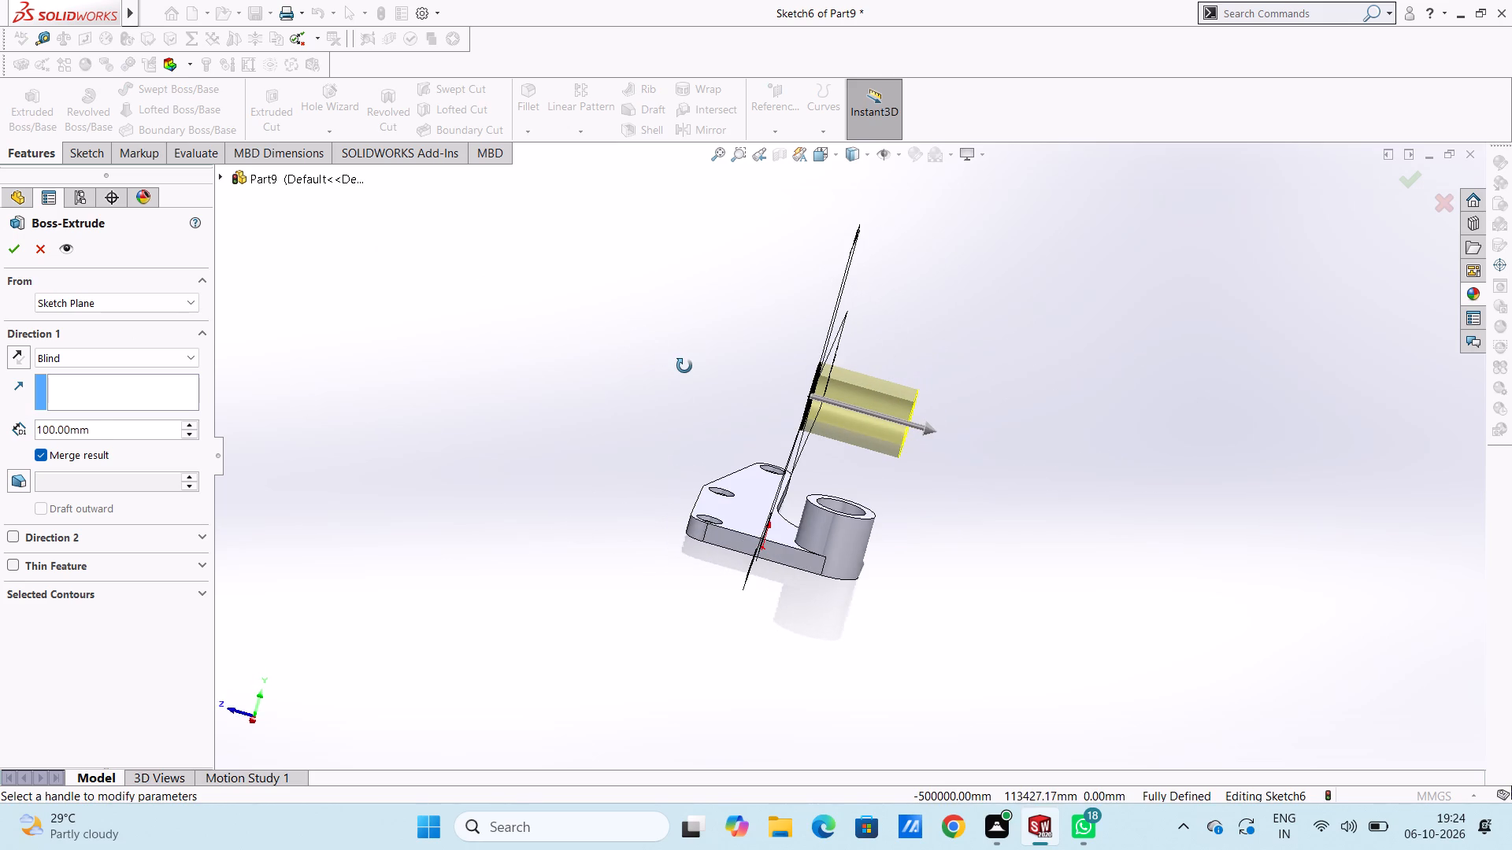
middle_click_drag(684, 366, 738, 397)
middle_click_drag(598, 309, 592, 385)
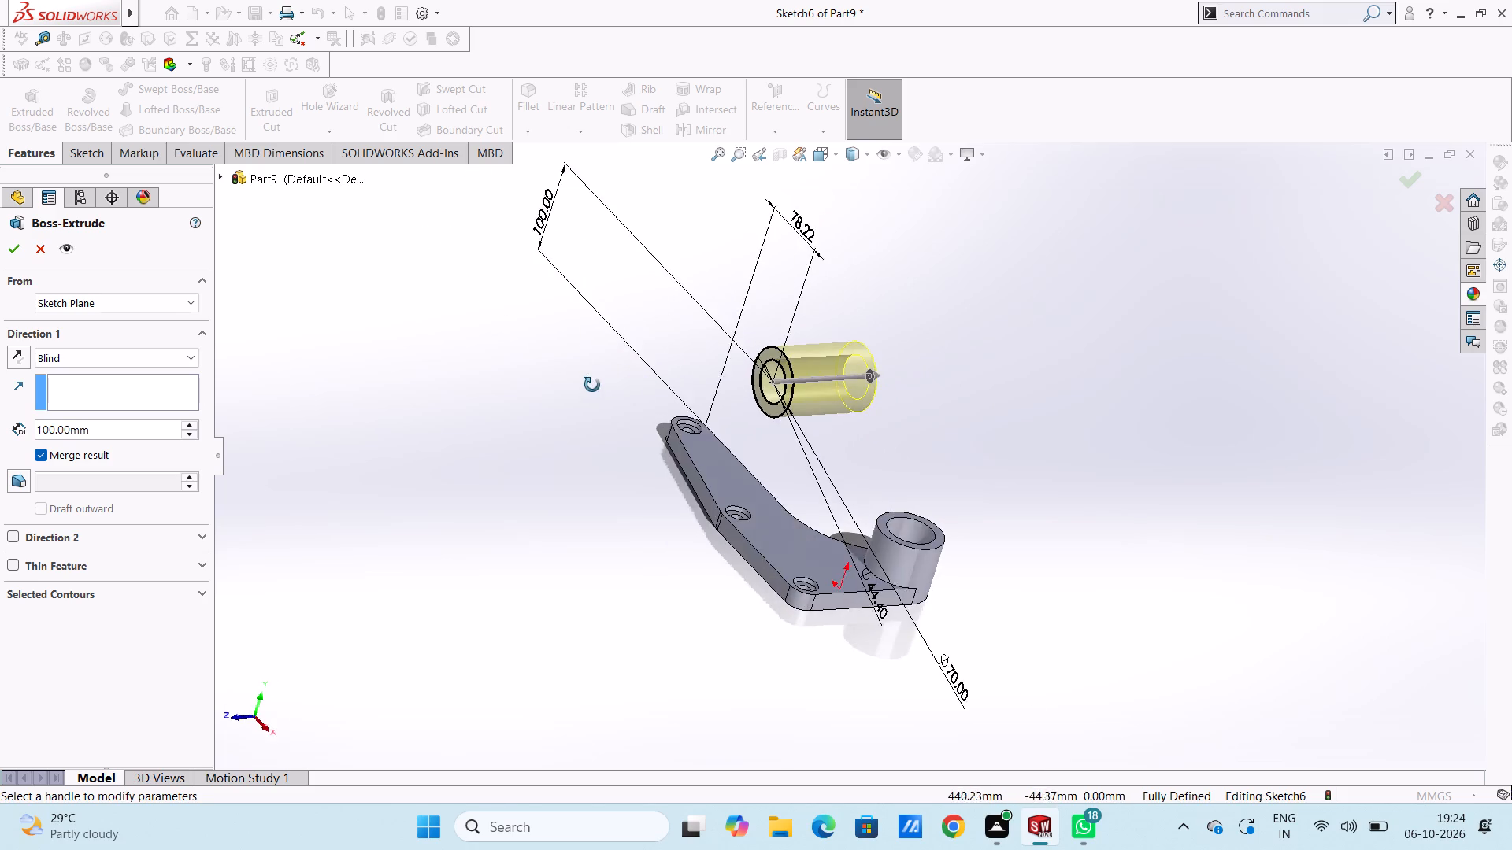
middle_click_drag(592, 385, 581, 379)
double_click(124, 426)
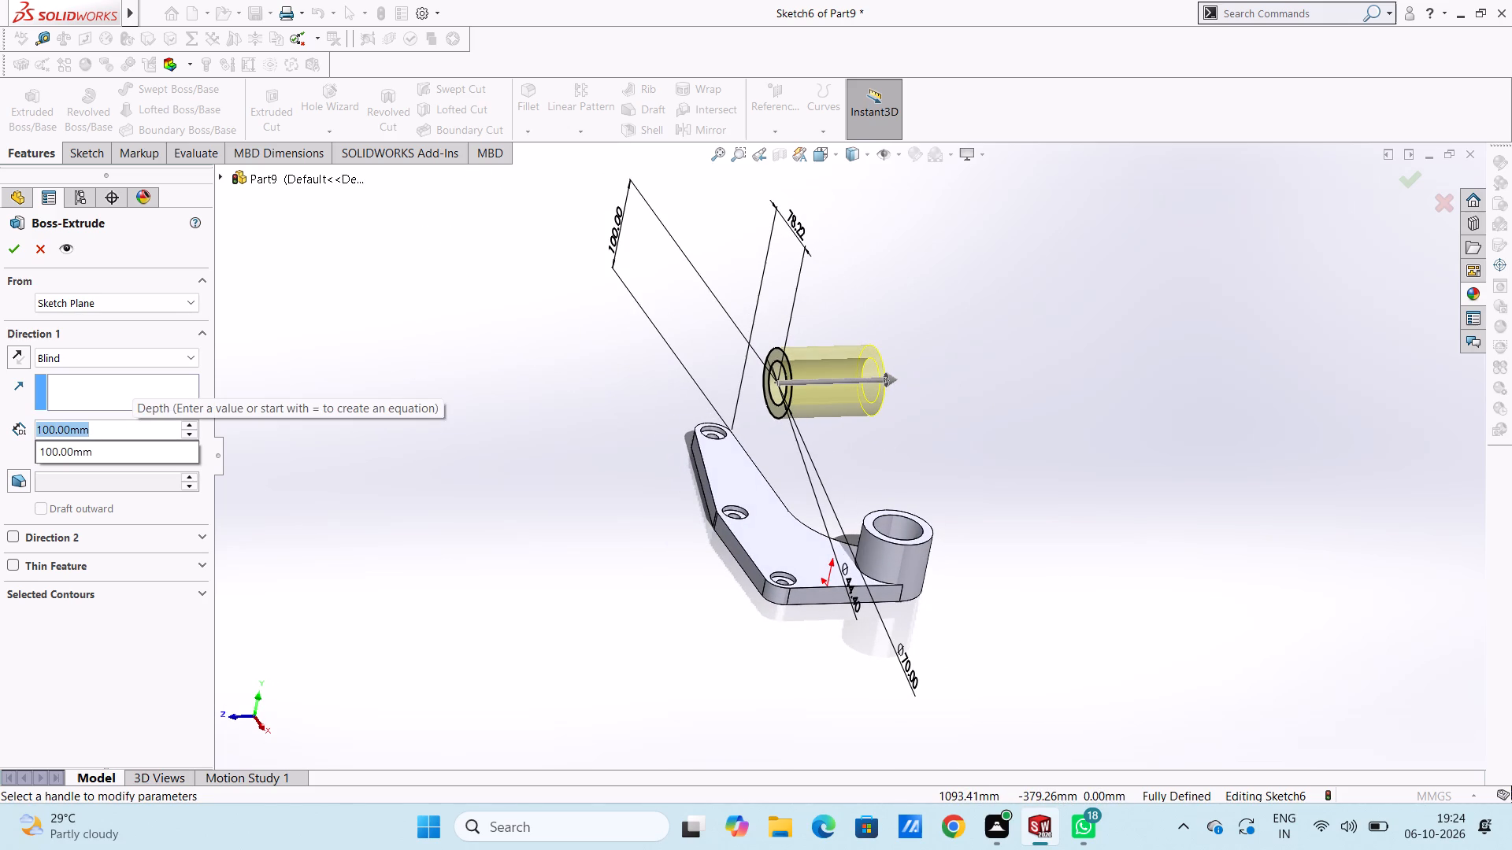
type("50")
key("Return")
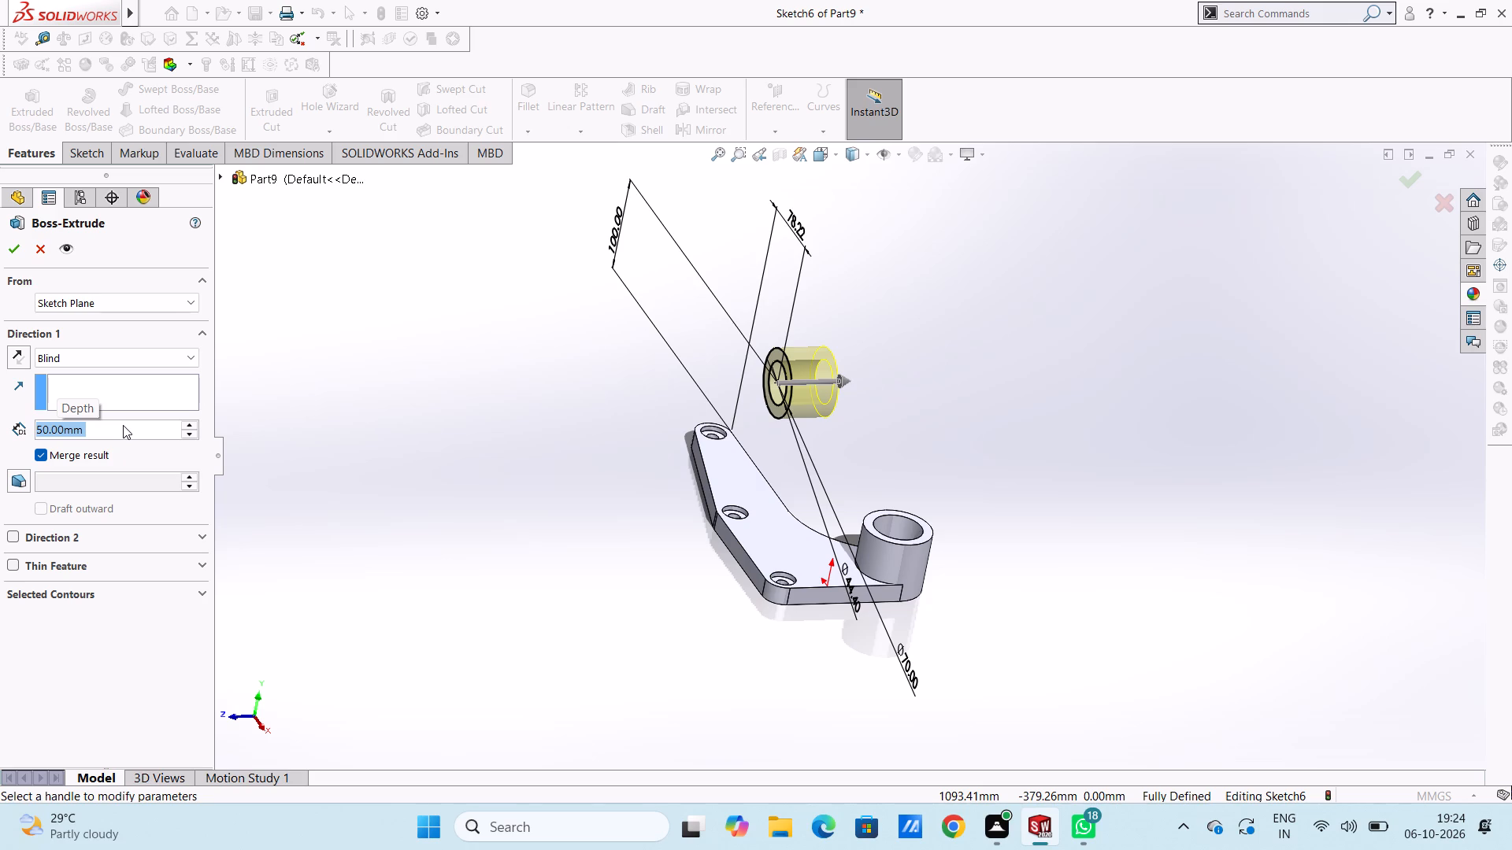
left_click(12, 248)
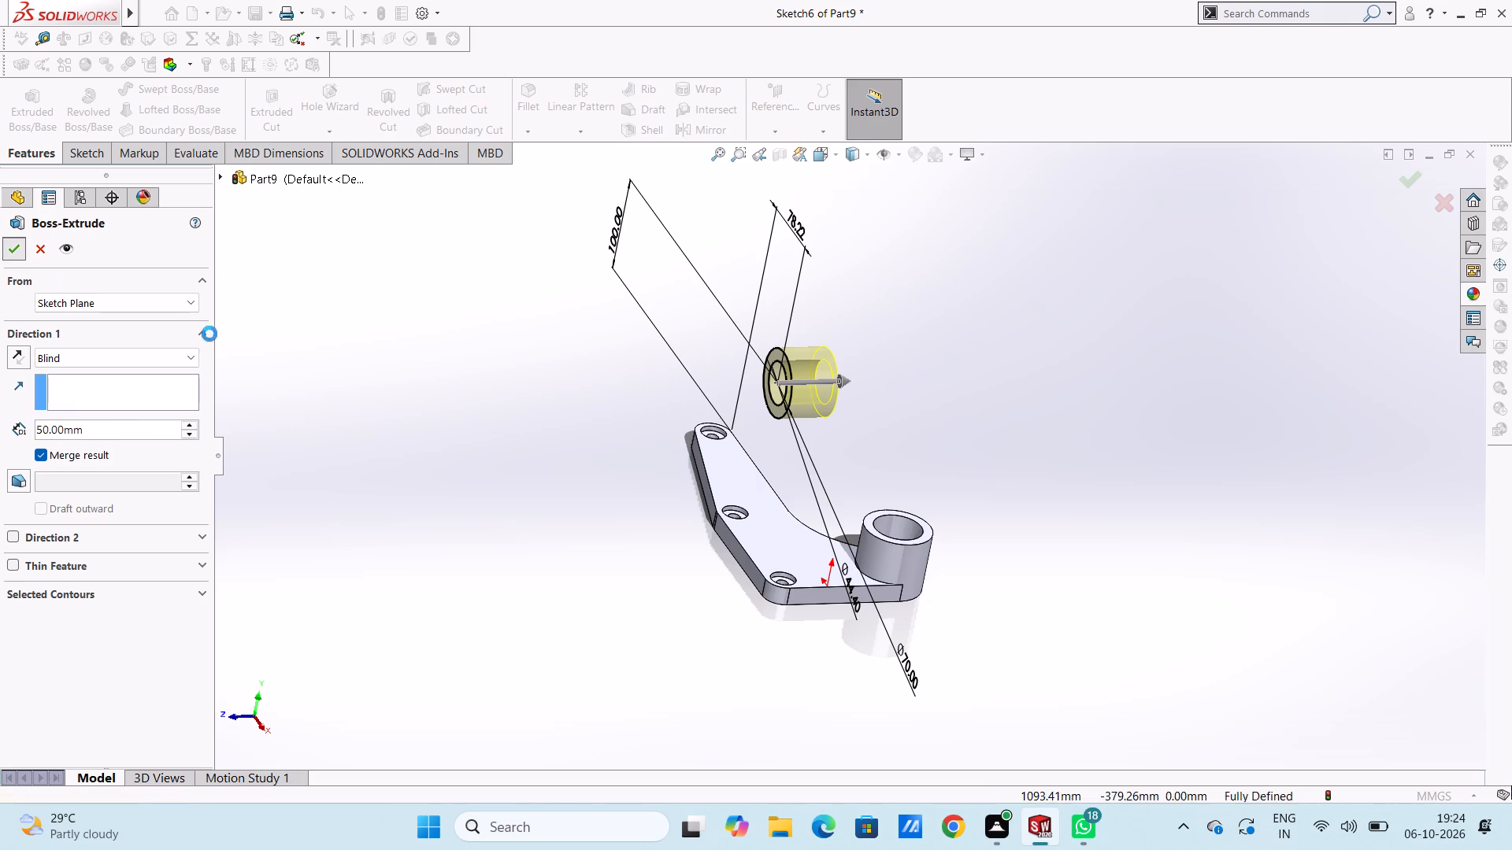
left_click(362, 395)
Start a new sketch on the raised ring's front annular face.
middle_click_drag(431, 364, 595, 534)
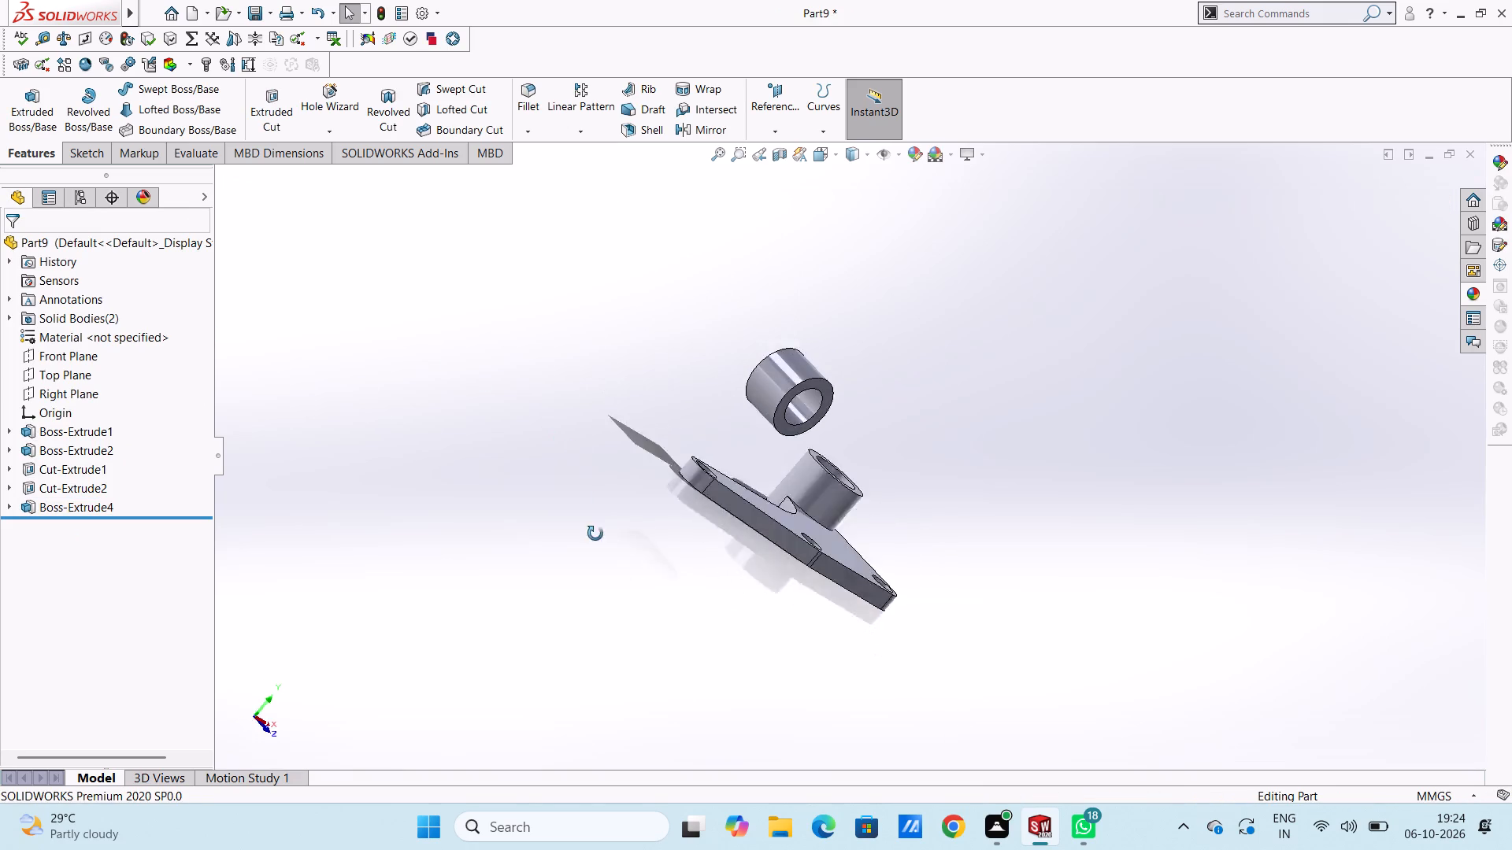
middle_click_drag(595, 534, 565, 560)
middle_click_drag(532, 370, 437, 520)
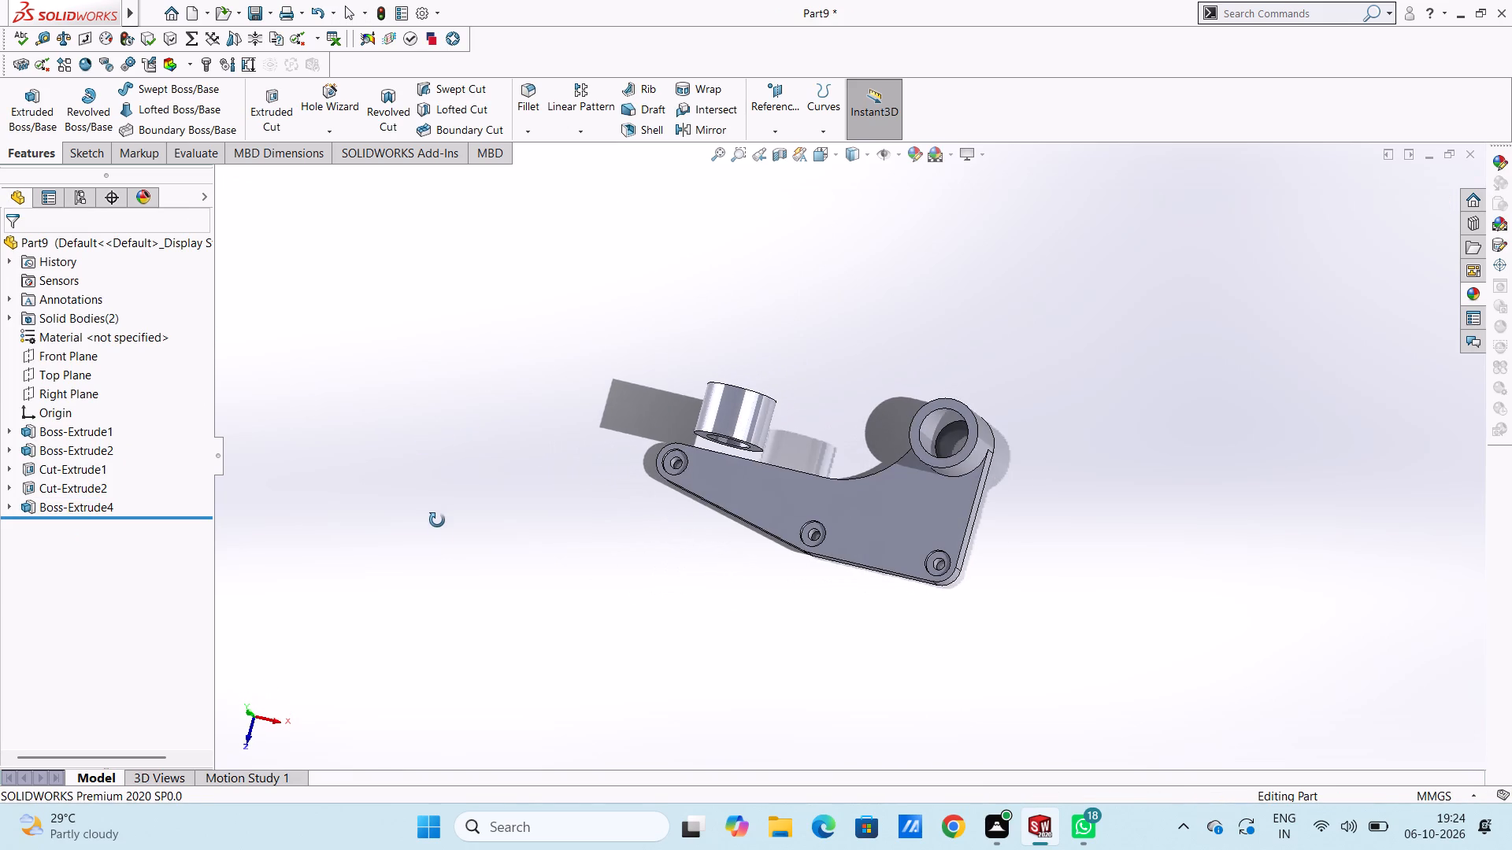
middle_click_drag(437, 520, 458, 557)
middle_click_drag(443, 492, 501, 449)
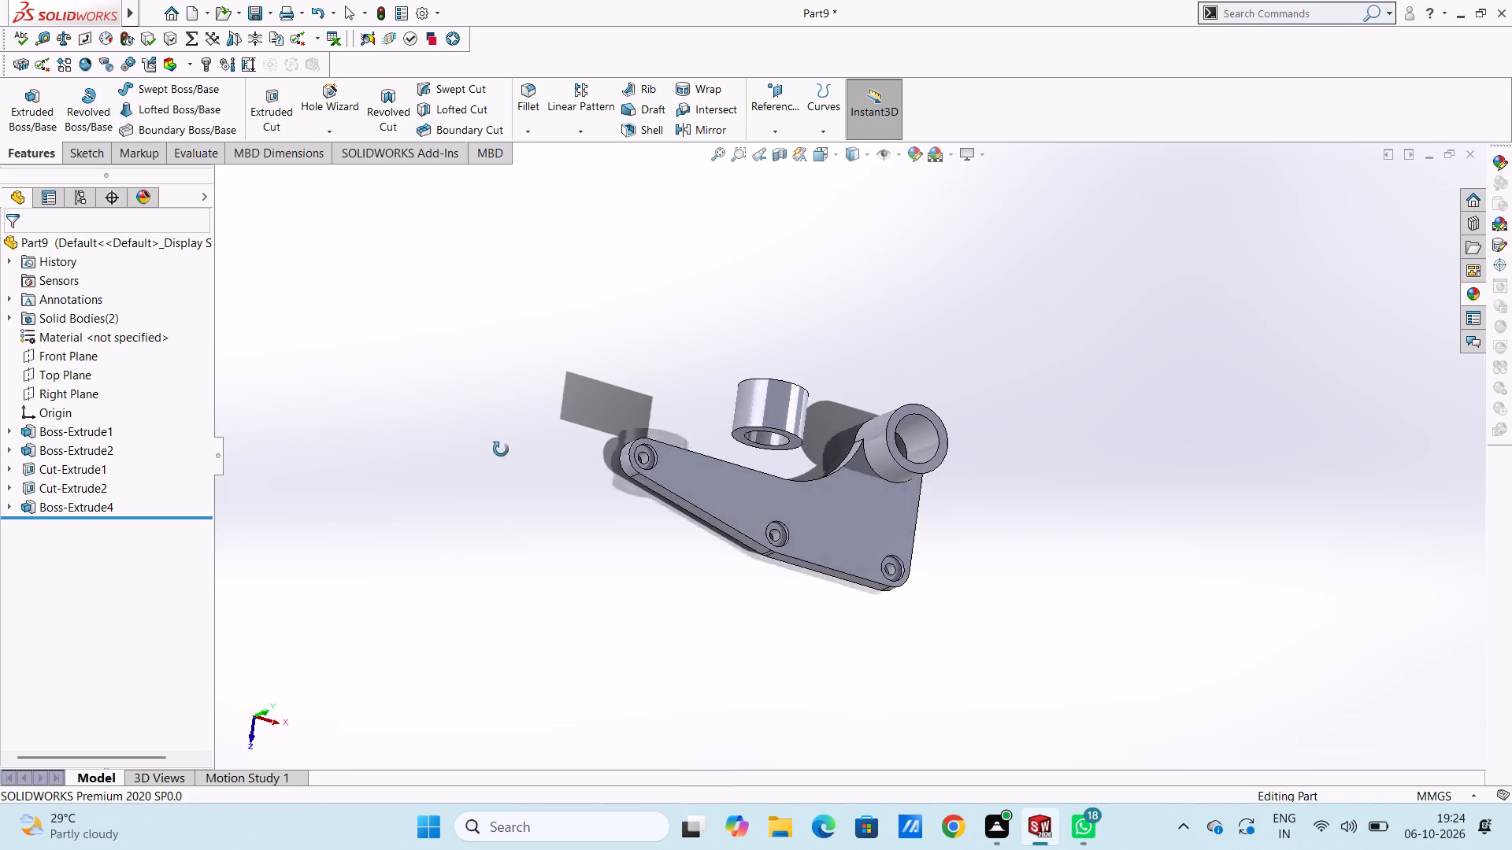
middle_click_drag(501, 449, 464, 346)
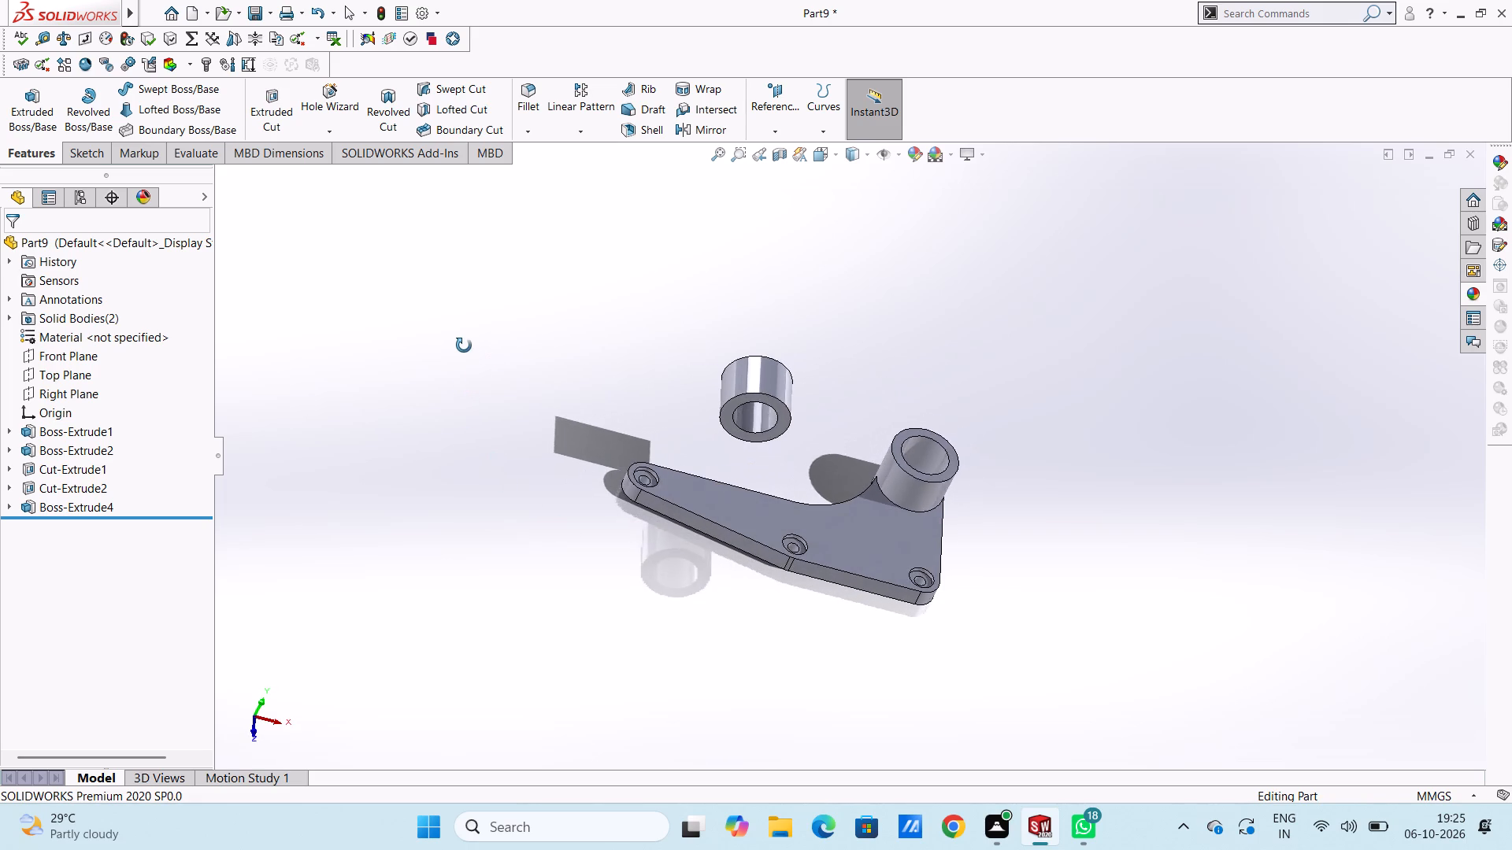
middle_click_drag(464, 346, 446, 299)
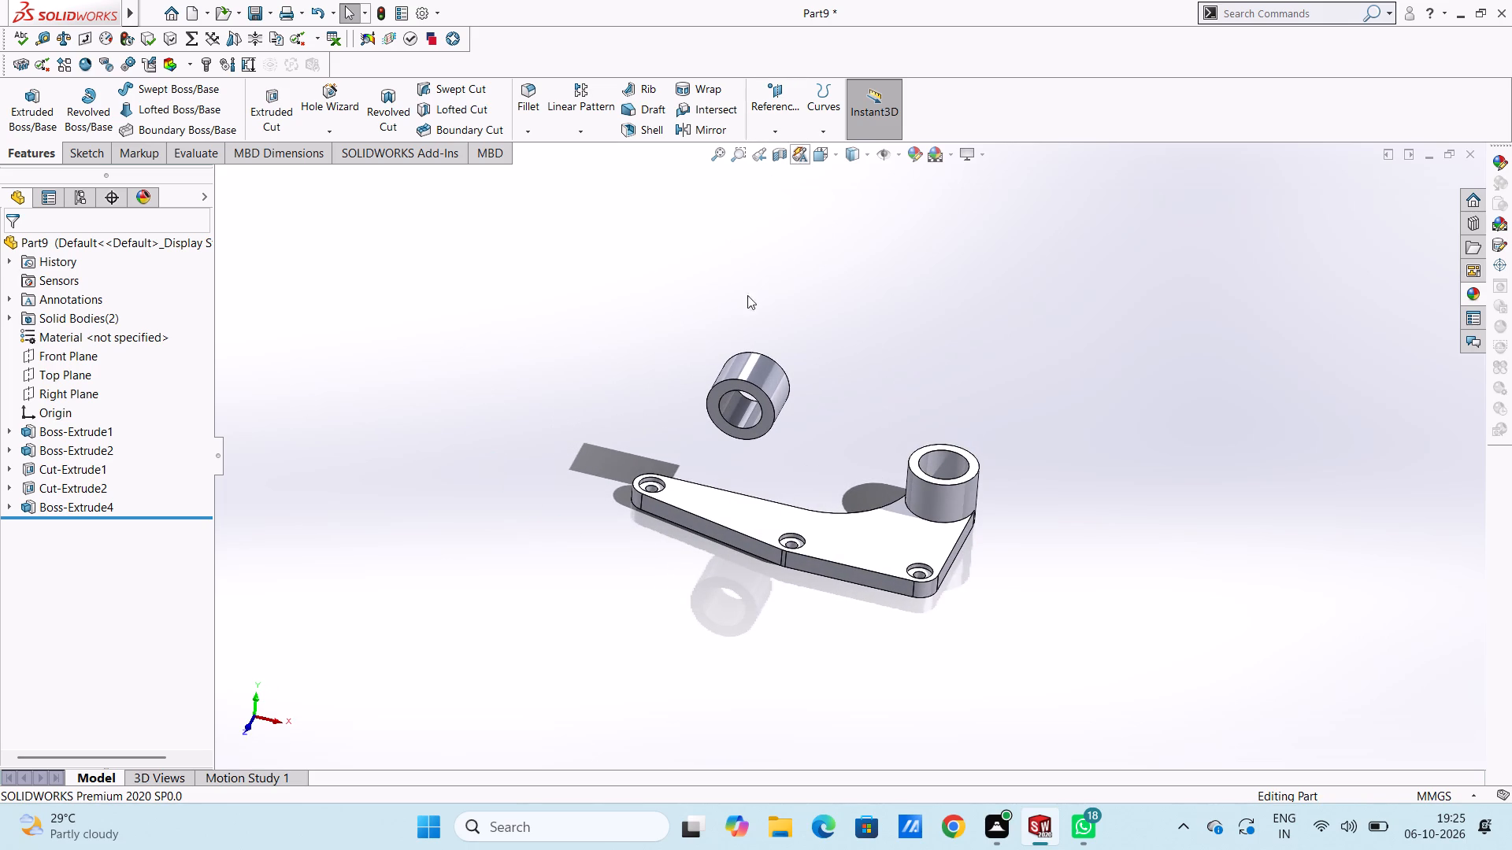
left_click(728, 384)
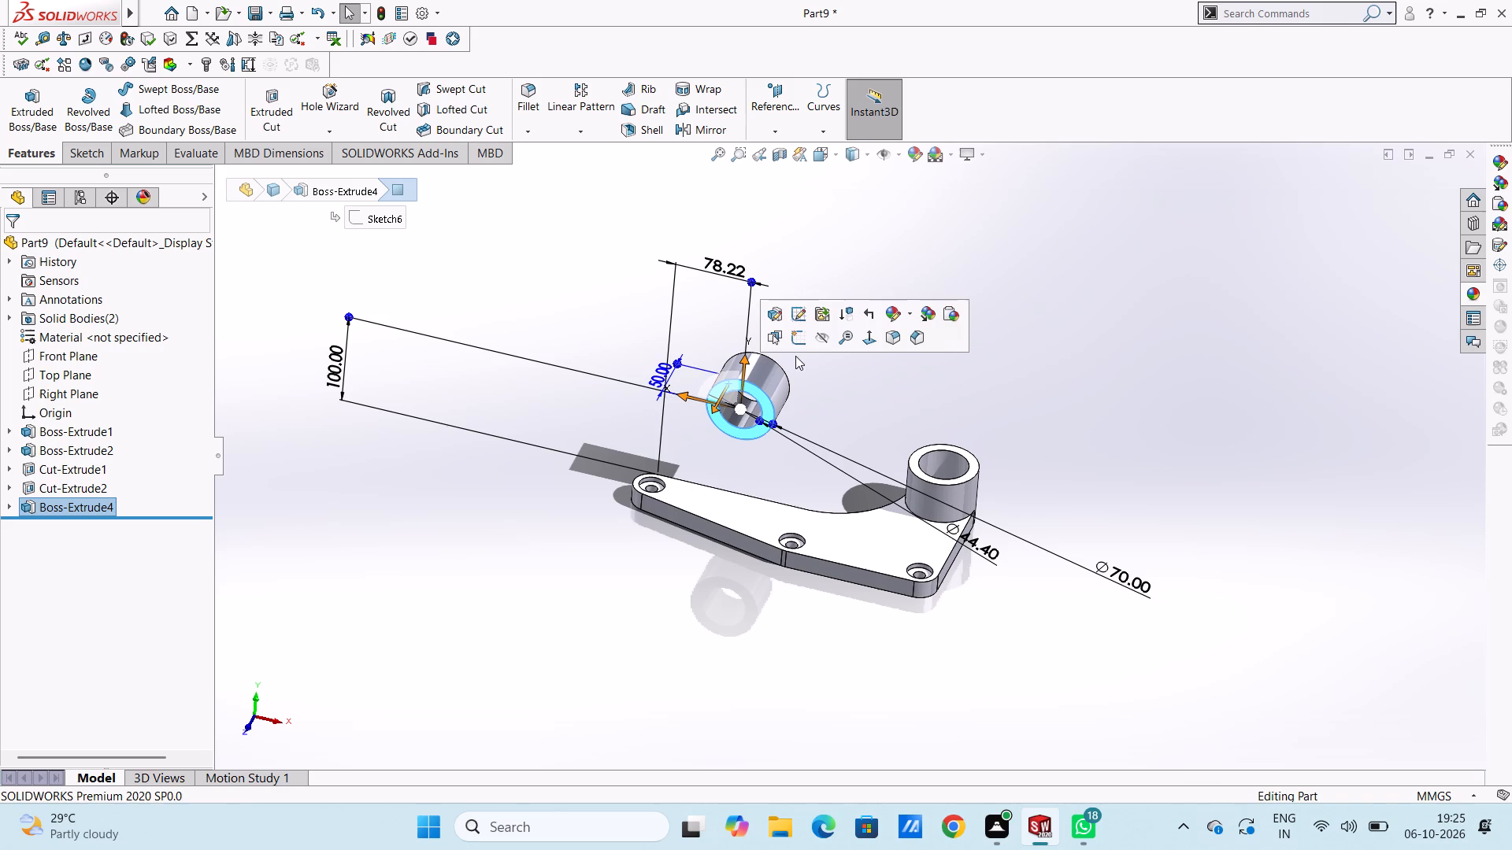
left_click(799, 339)
left_click(806, 348)
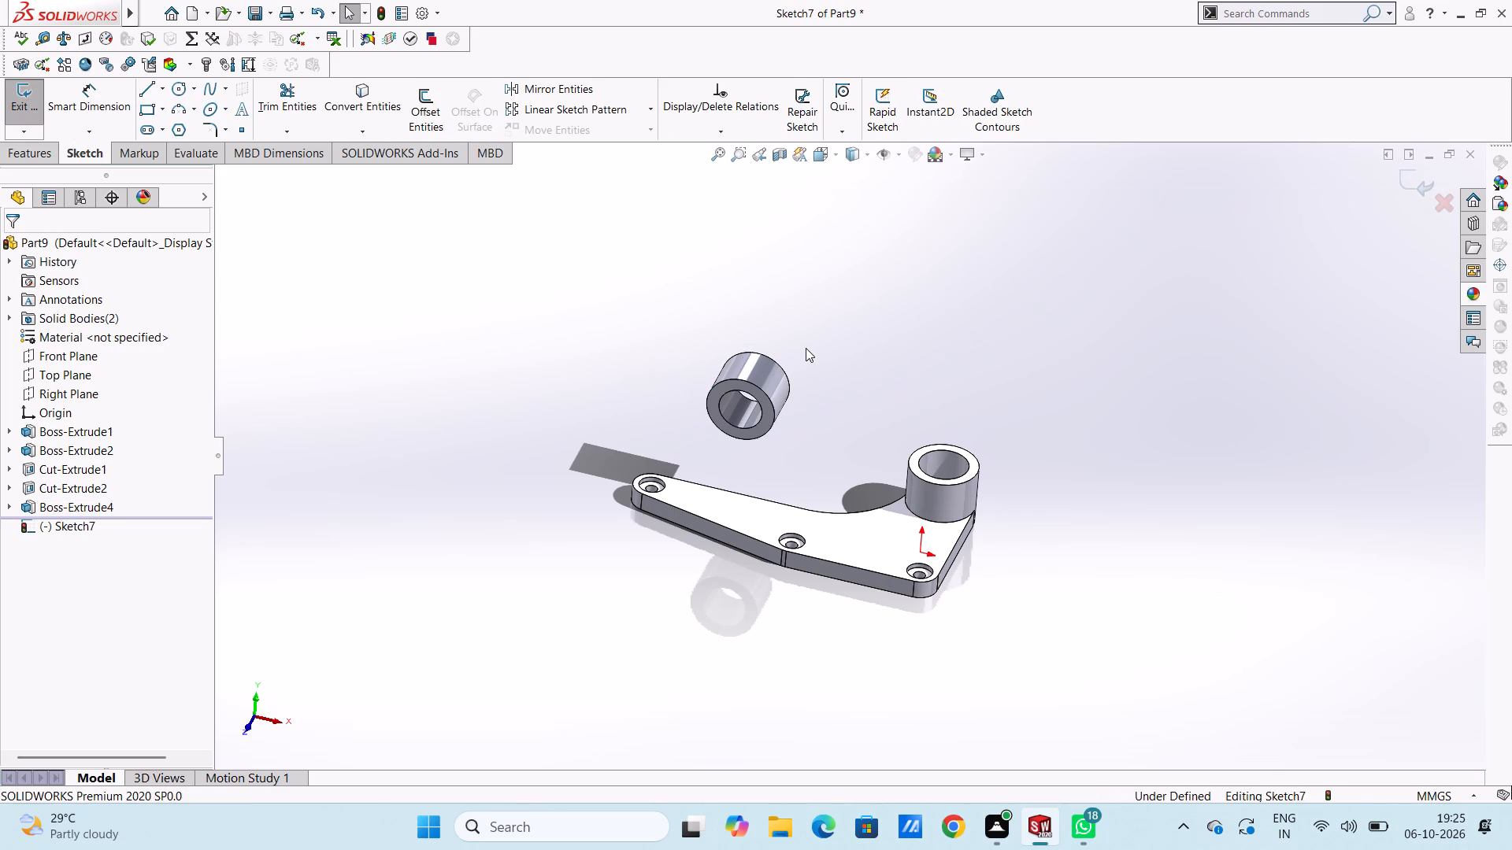
key("ctrl+1")
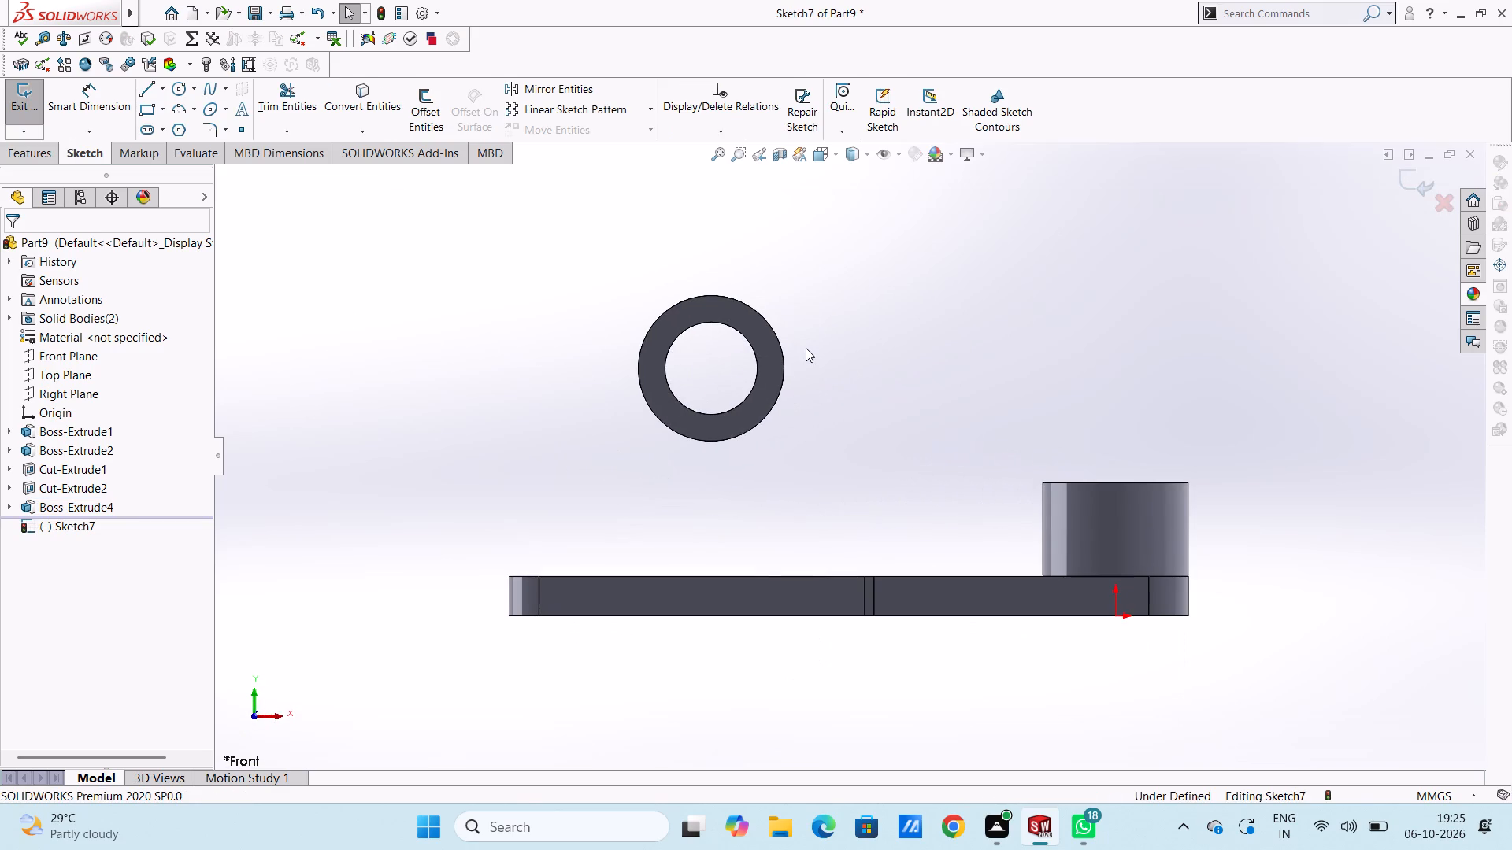
scroll(806, 348, "up", 4)
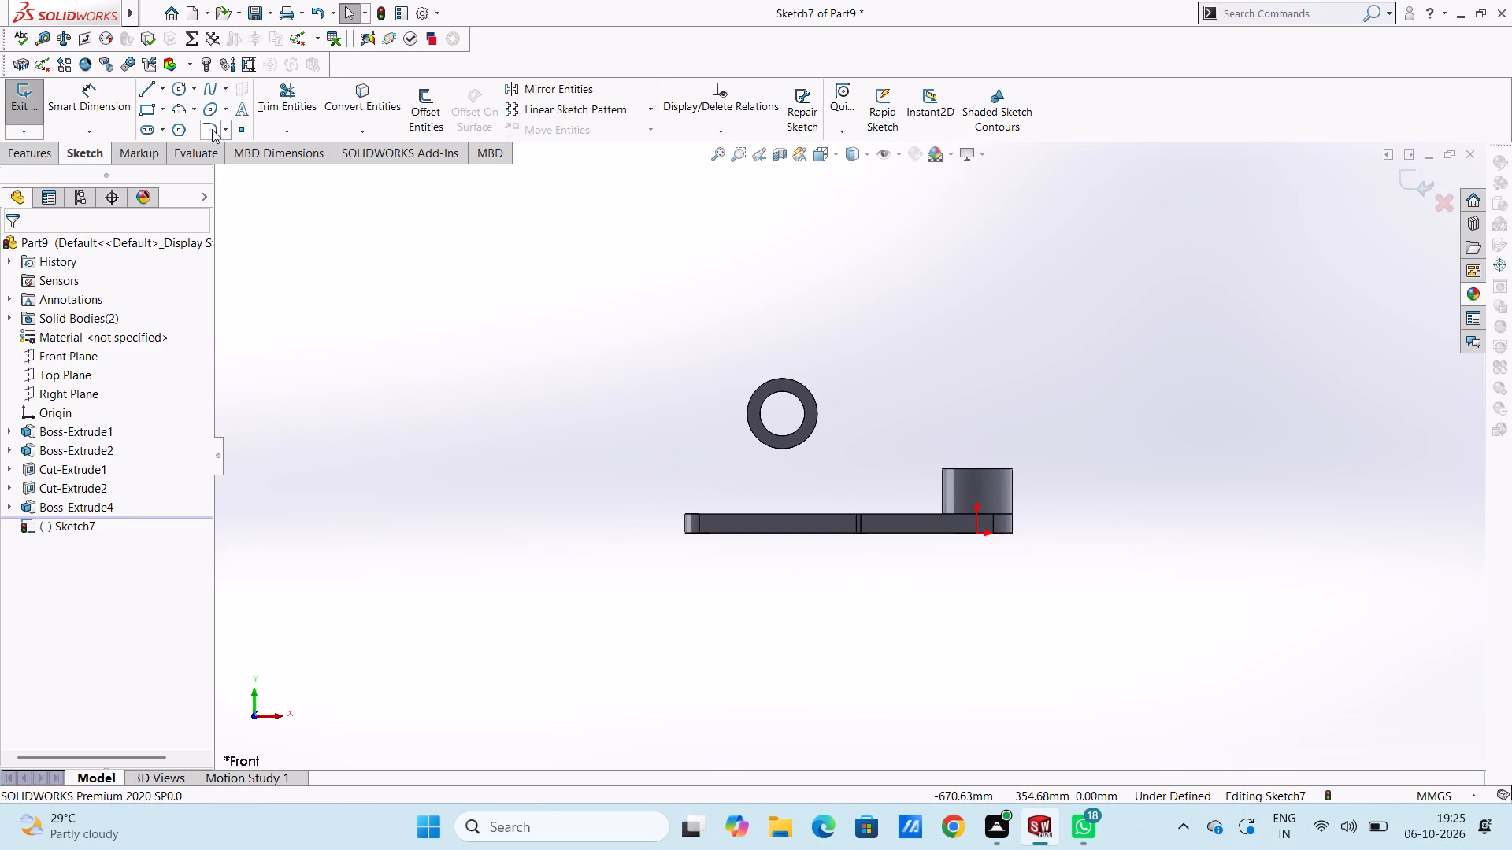
Sketch a 130 mm line along the plate's top edge, continuing from its boss-side end with a sloped line about 117 mm long to the ring's outer edge.
left_click(148, 93)
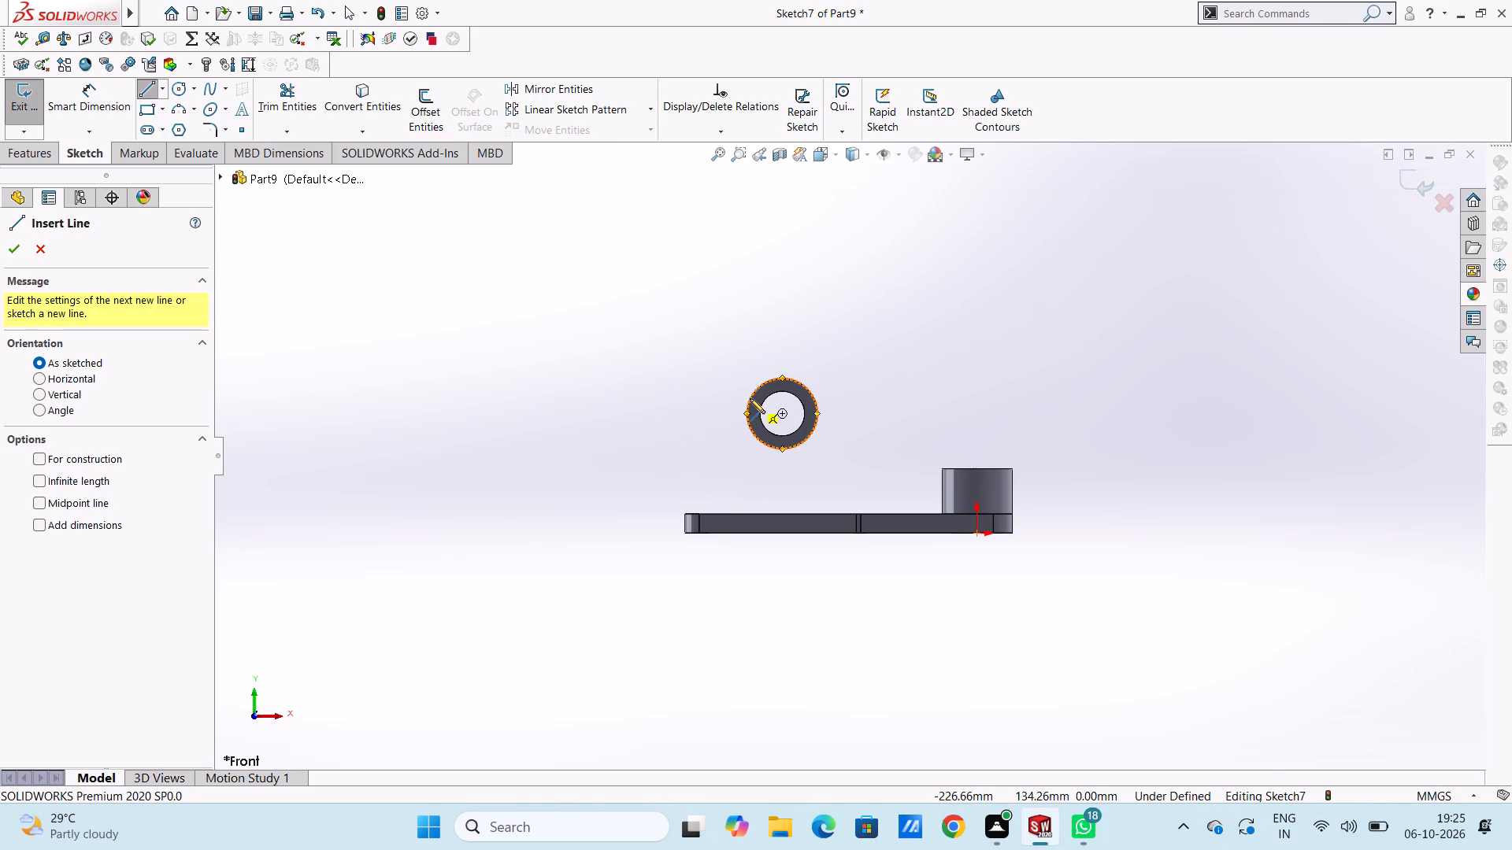
scroll(894, 487, "down", 2)
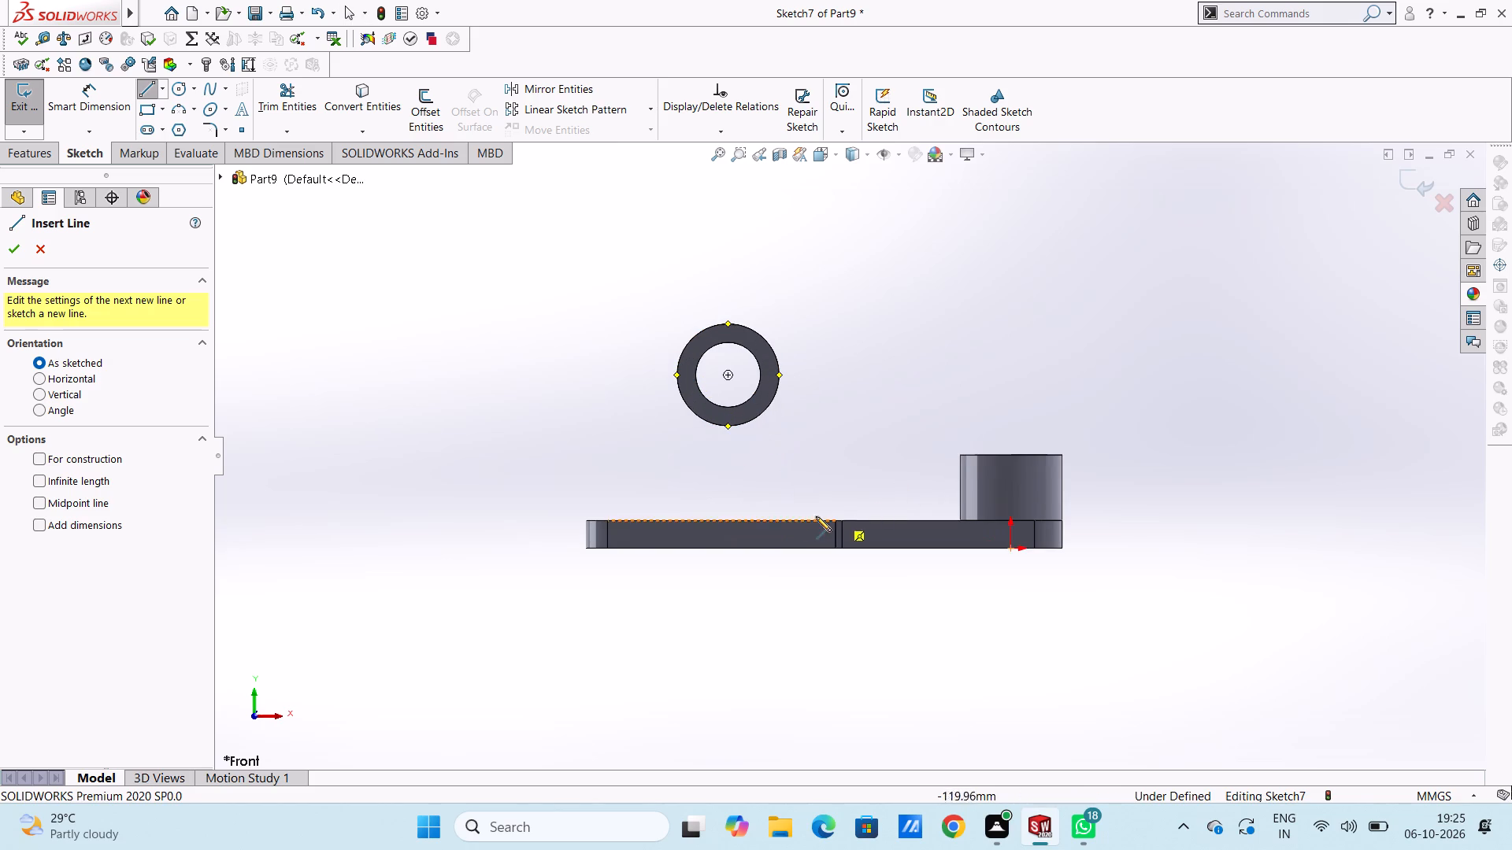
left_click(630, 520)
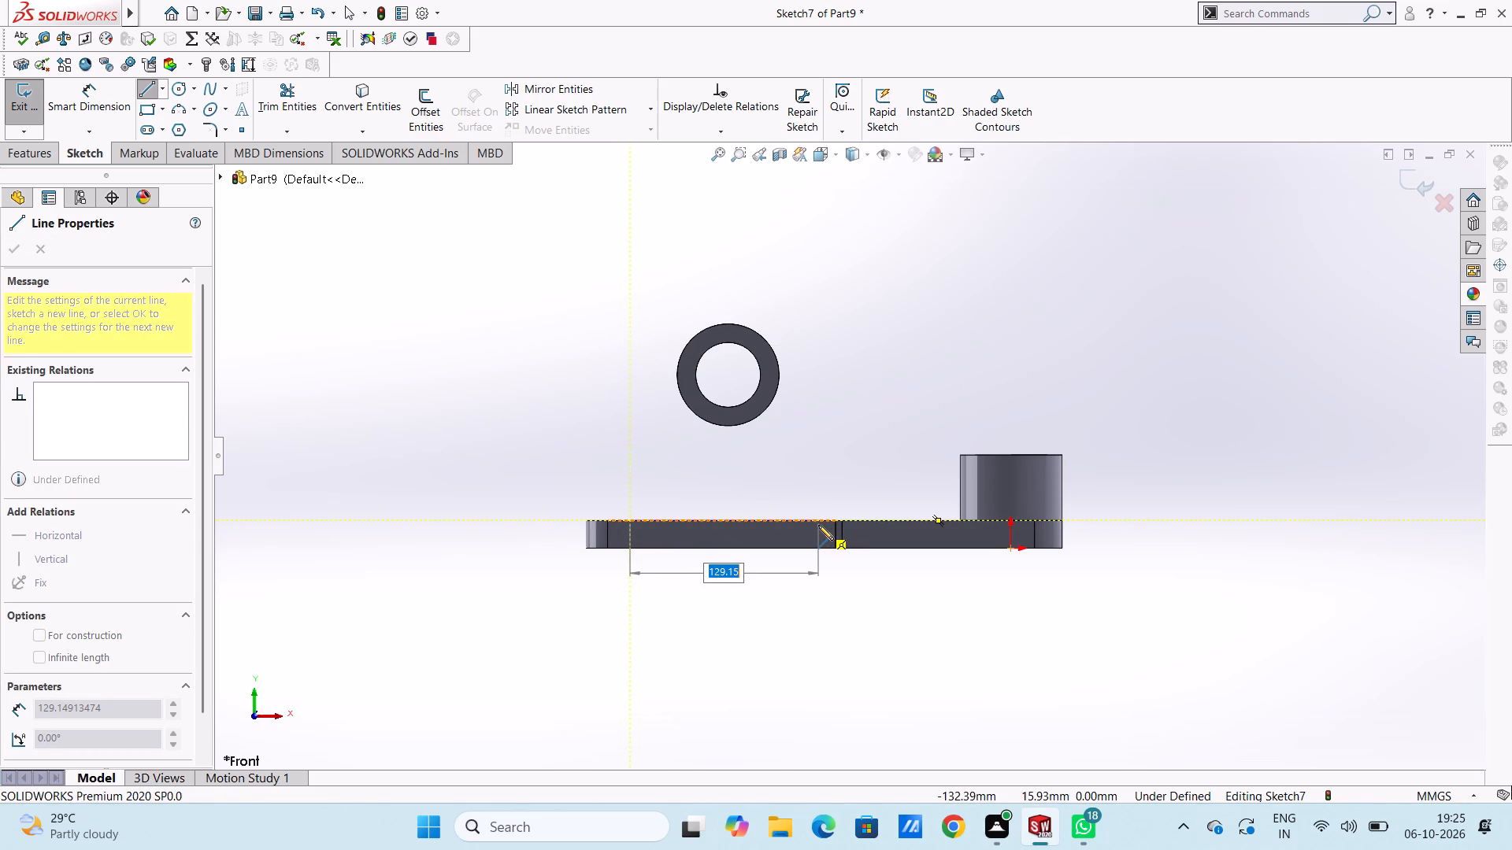
type("130")
key("Return")
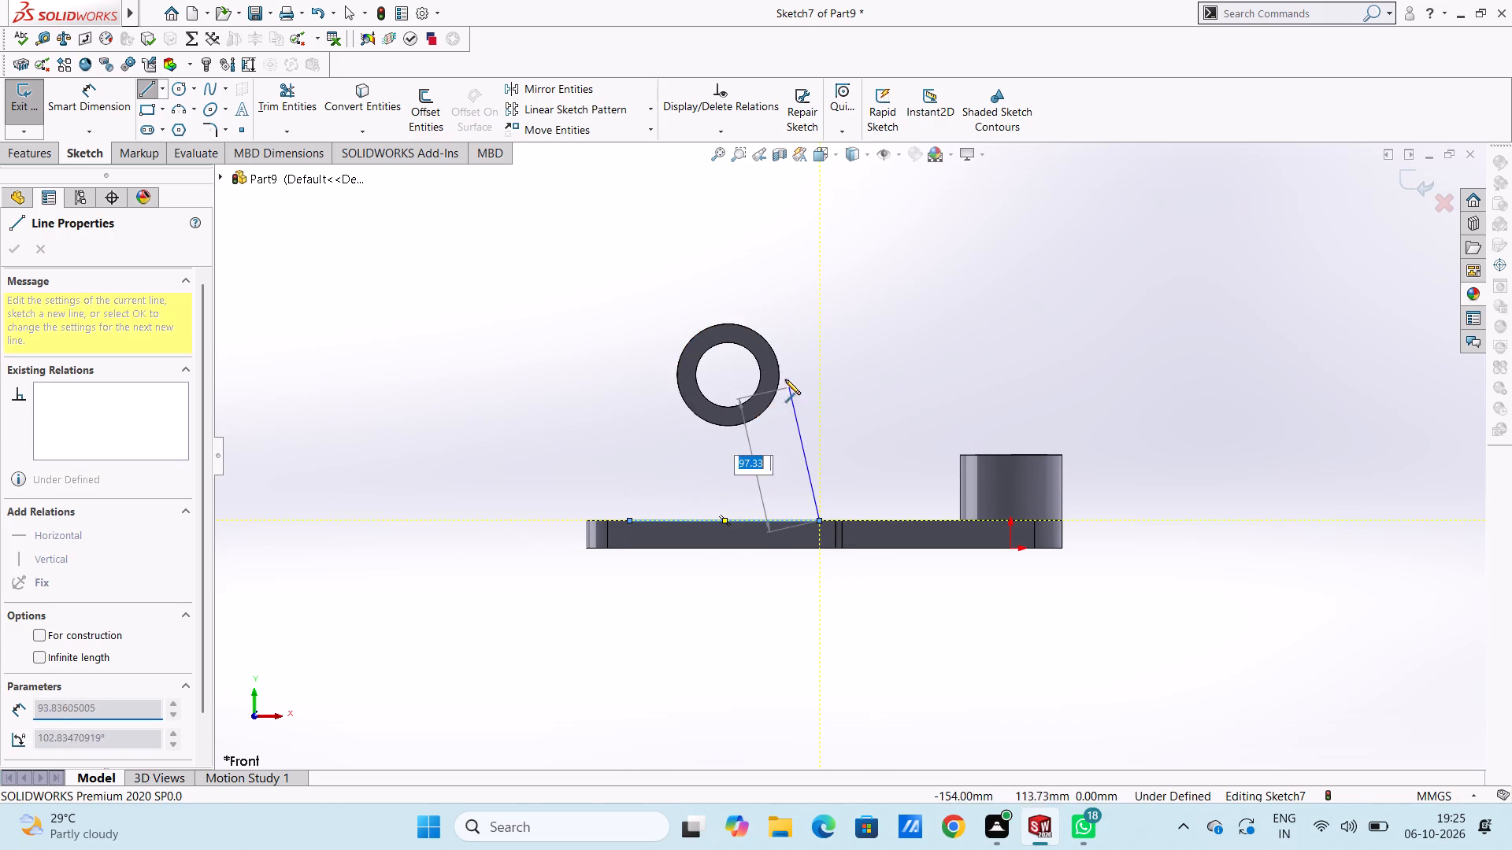
left_click(775, 356)
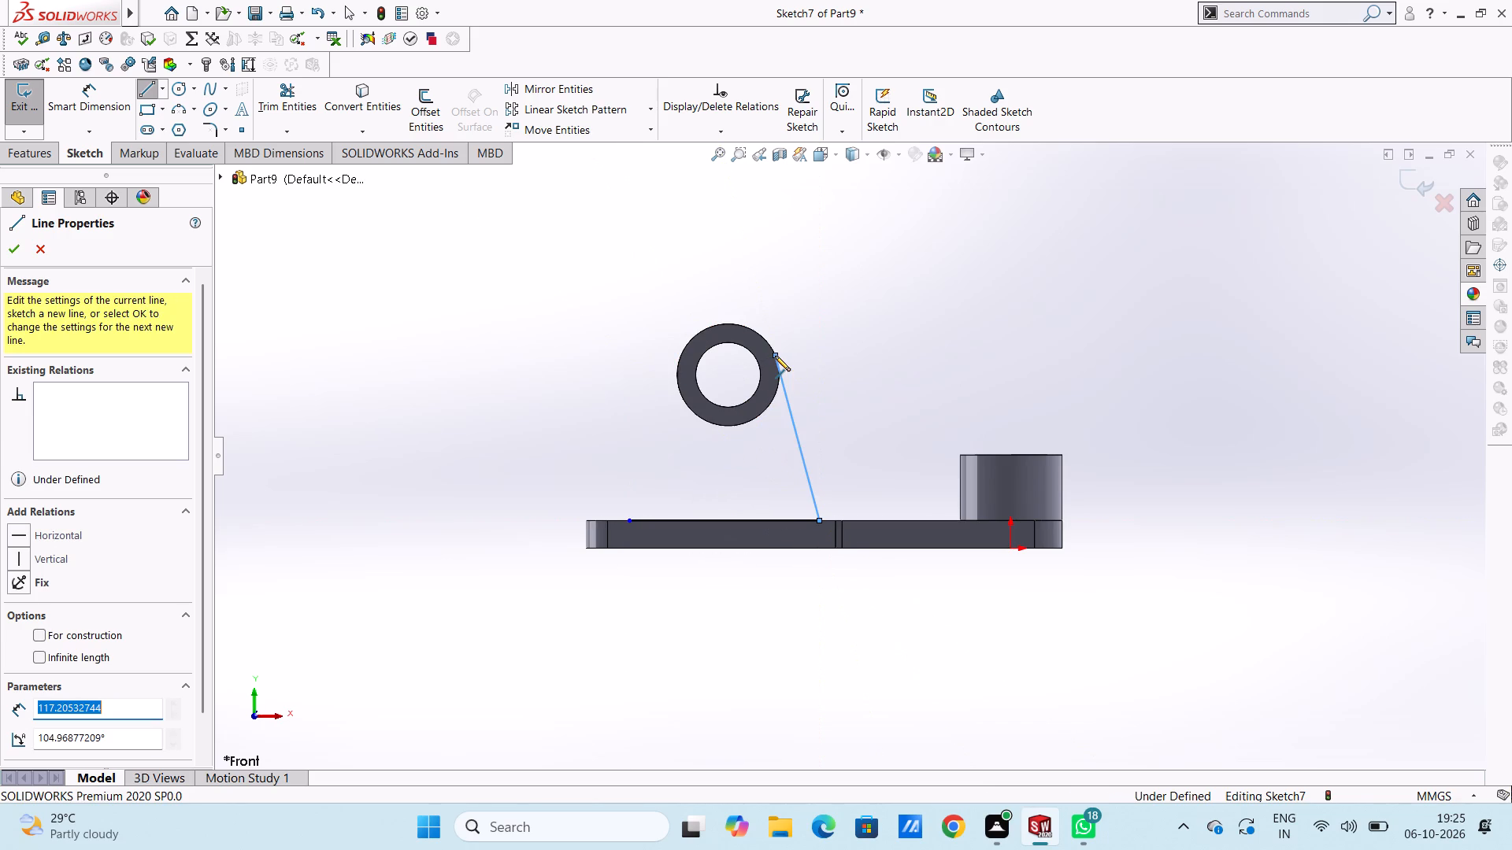
key("Escape")
key("Escape")
key("Escape")
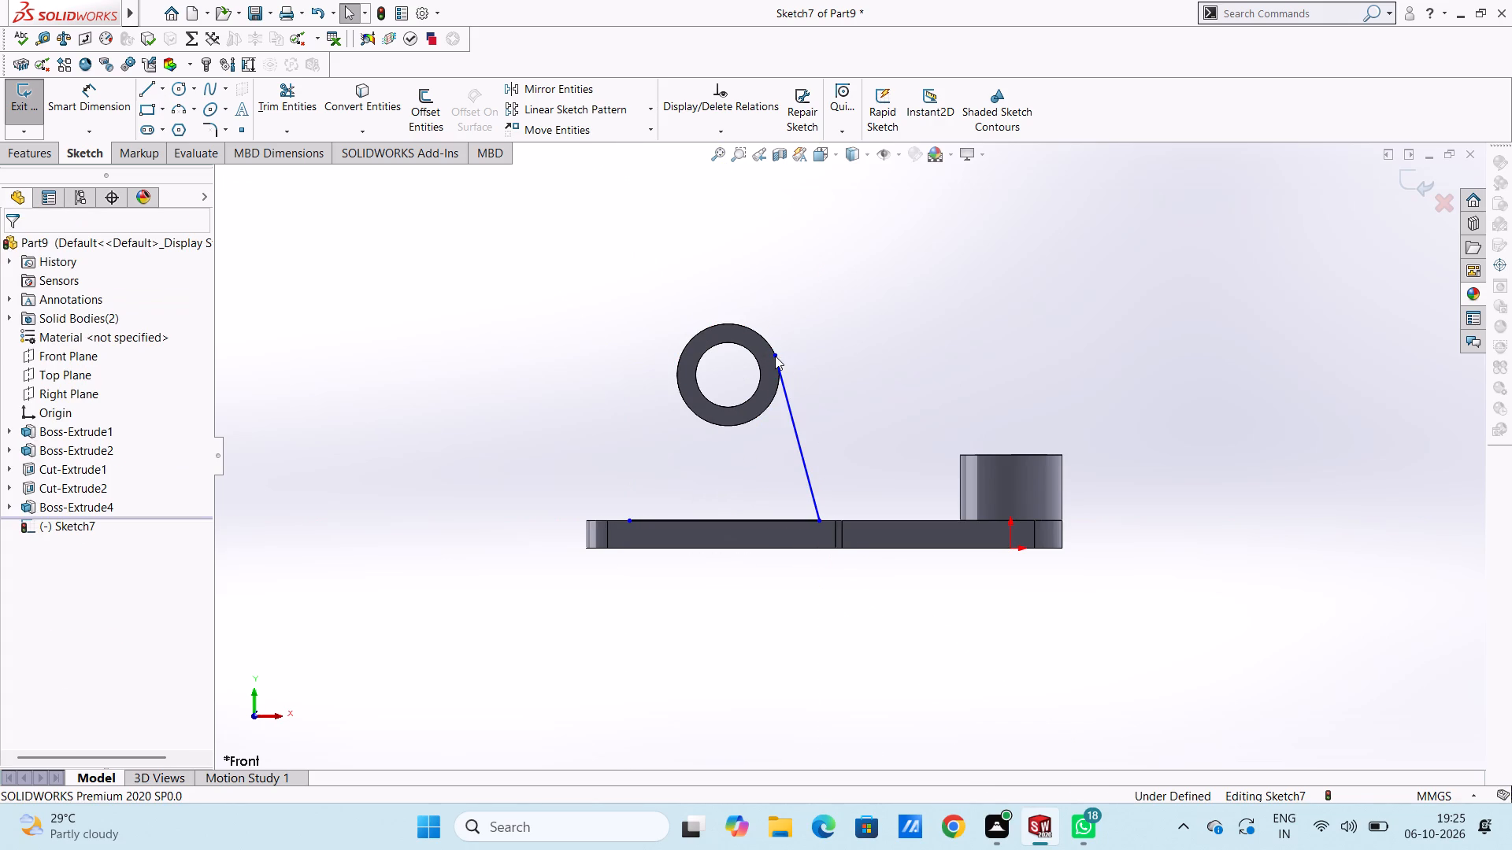
Sketch a second sloped line about 118 mm long from the base line's free end to the opposite side of the ring's outer edge.
left_click(152, 90)
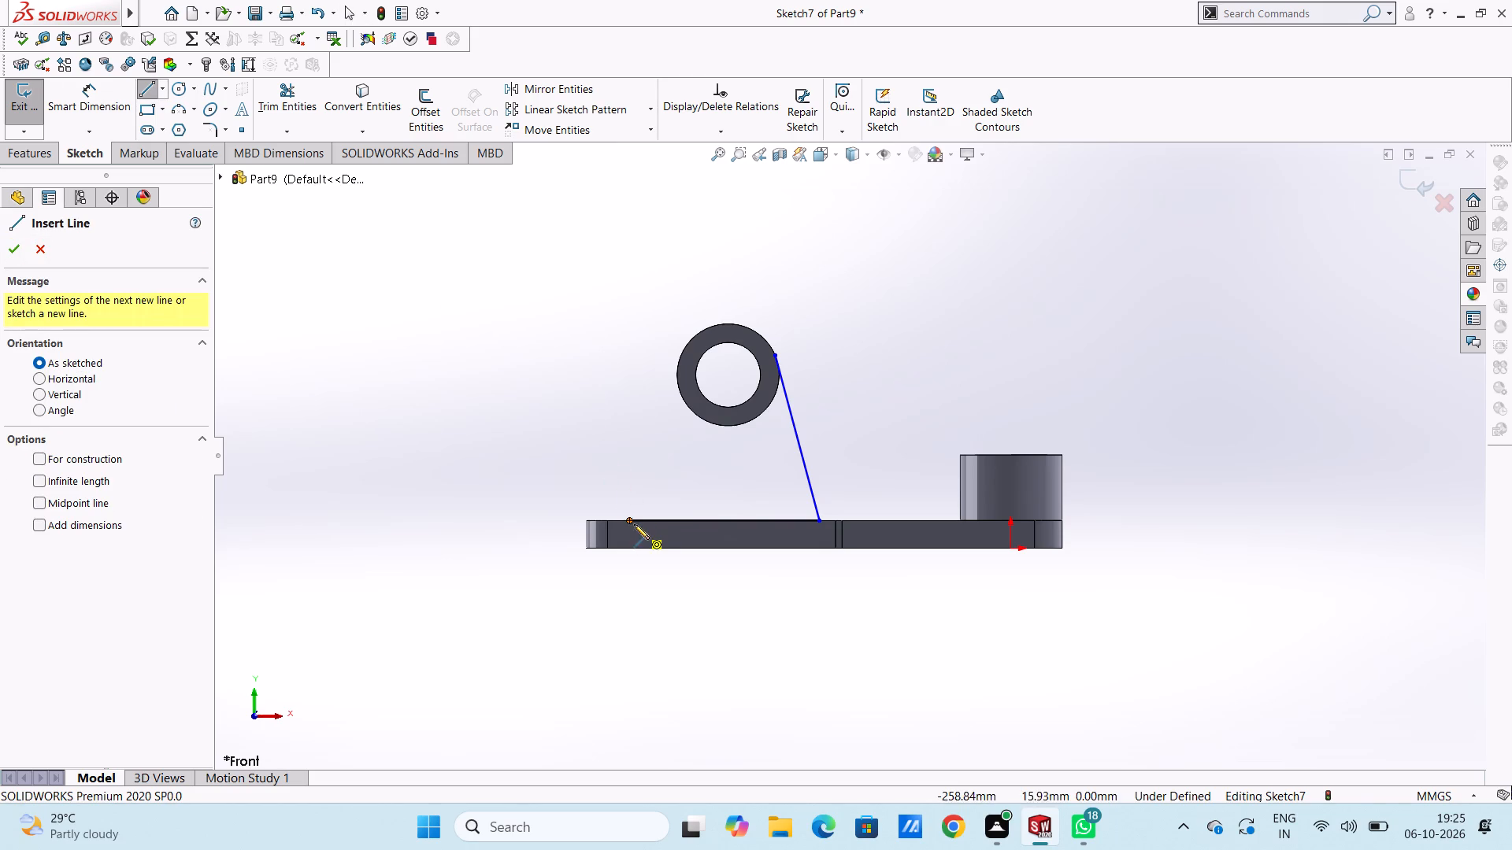
left_click(629, 520)
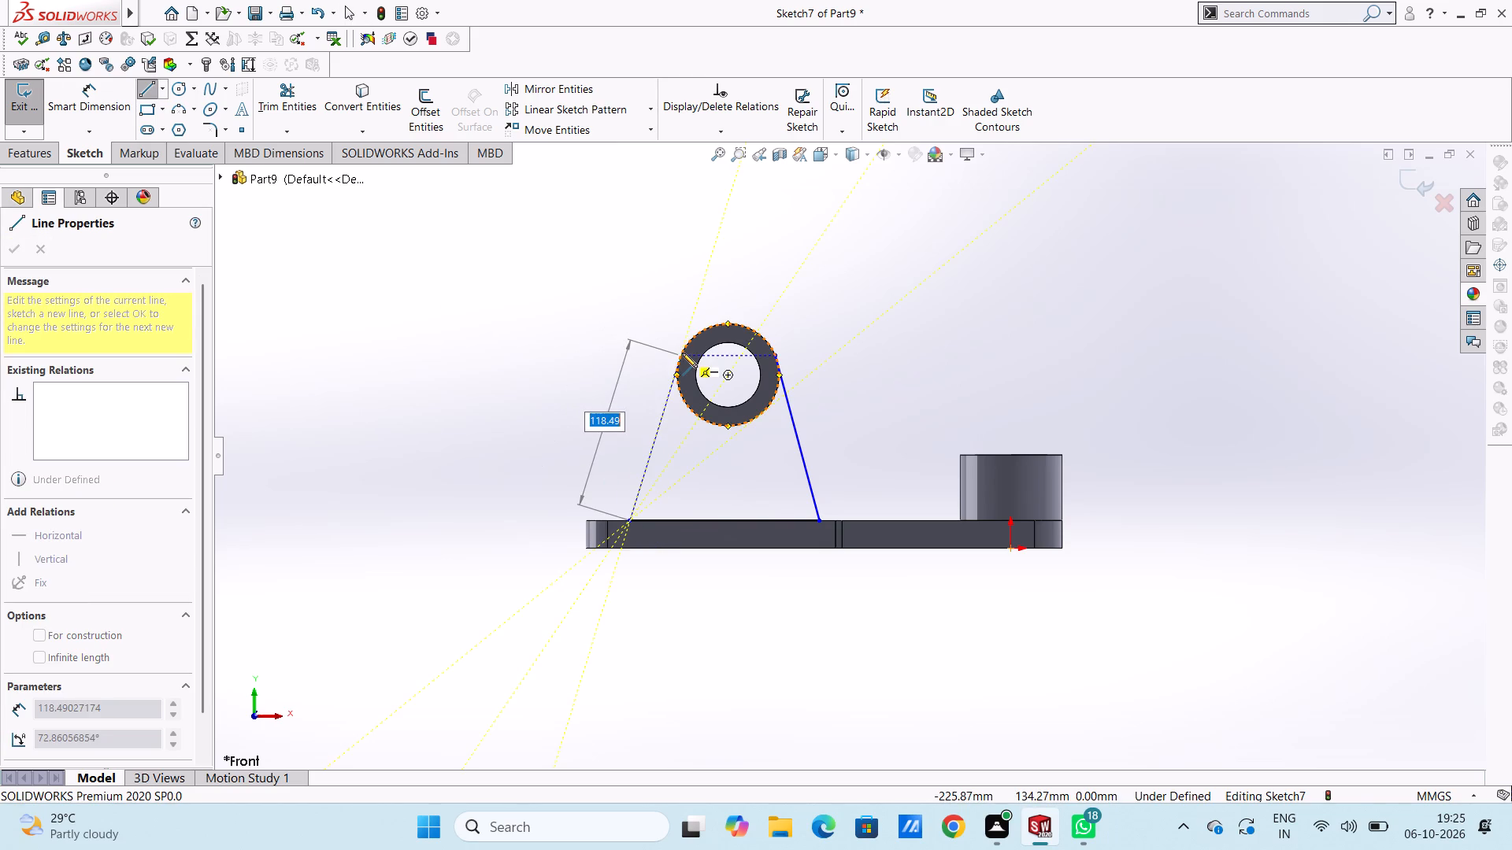
left_click(682, 353)
key("Escape")
key("Escape")
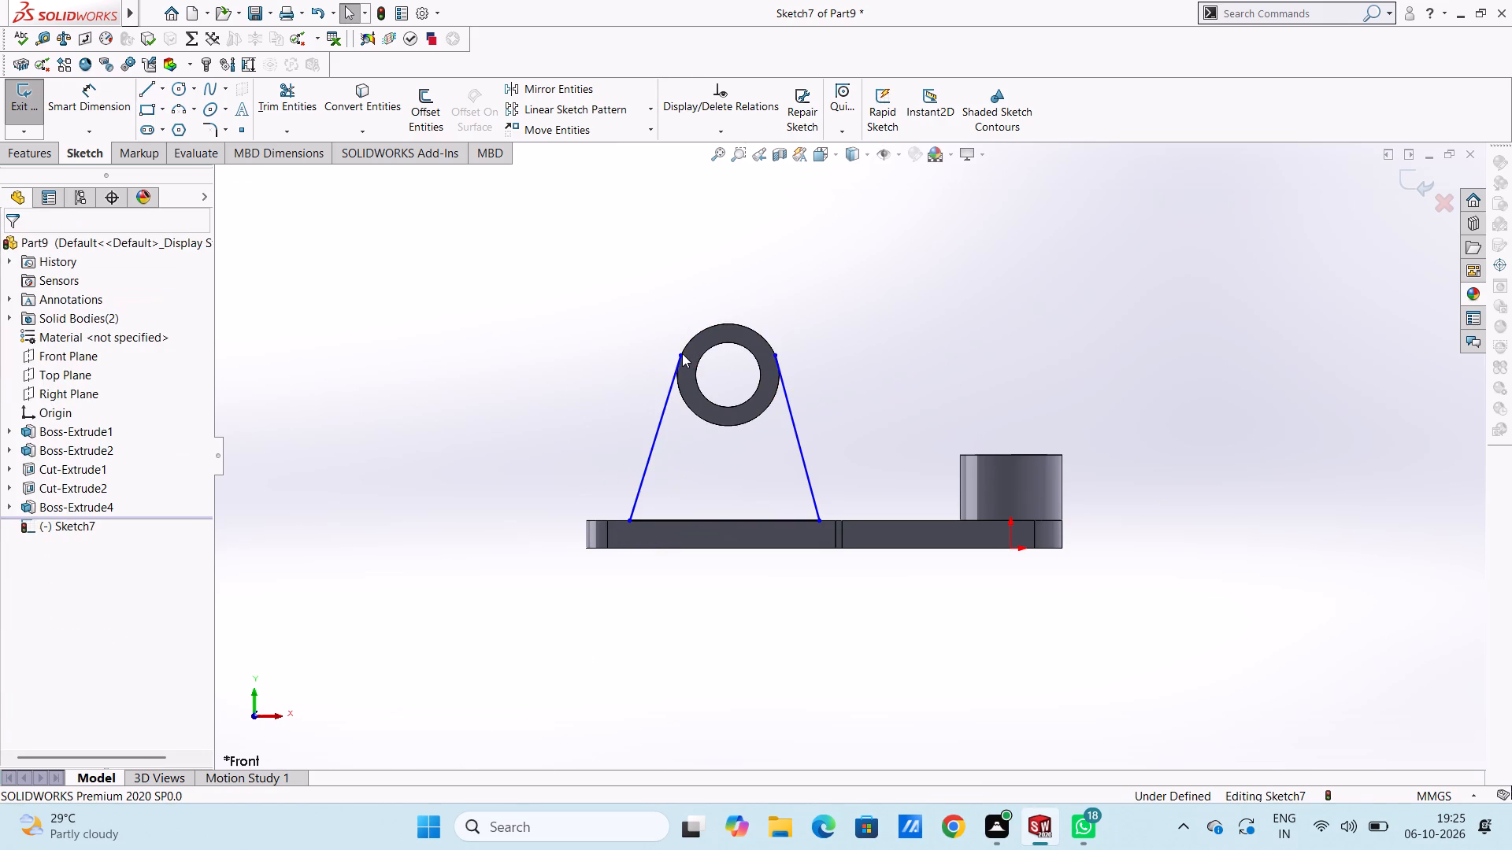
key("Escape")
key("Escape")
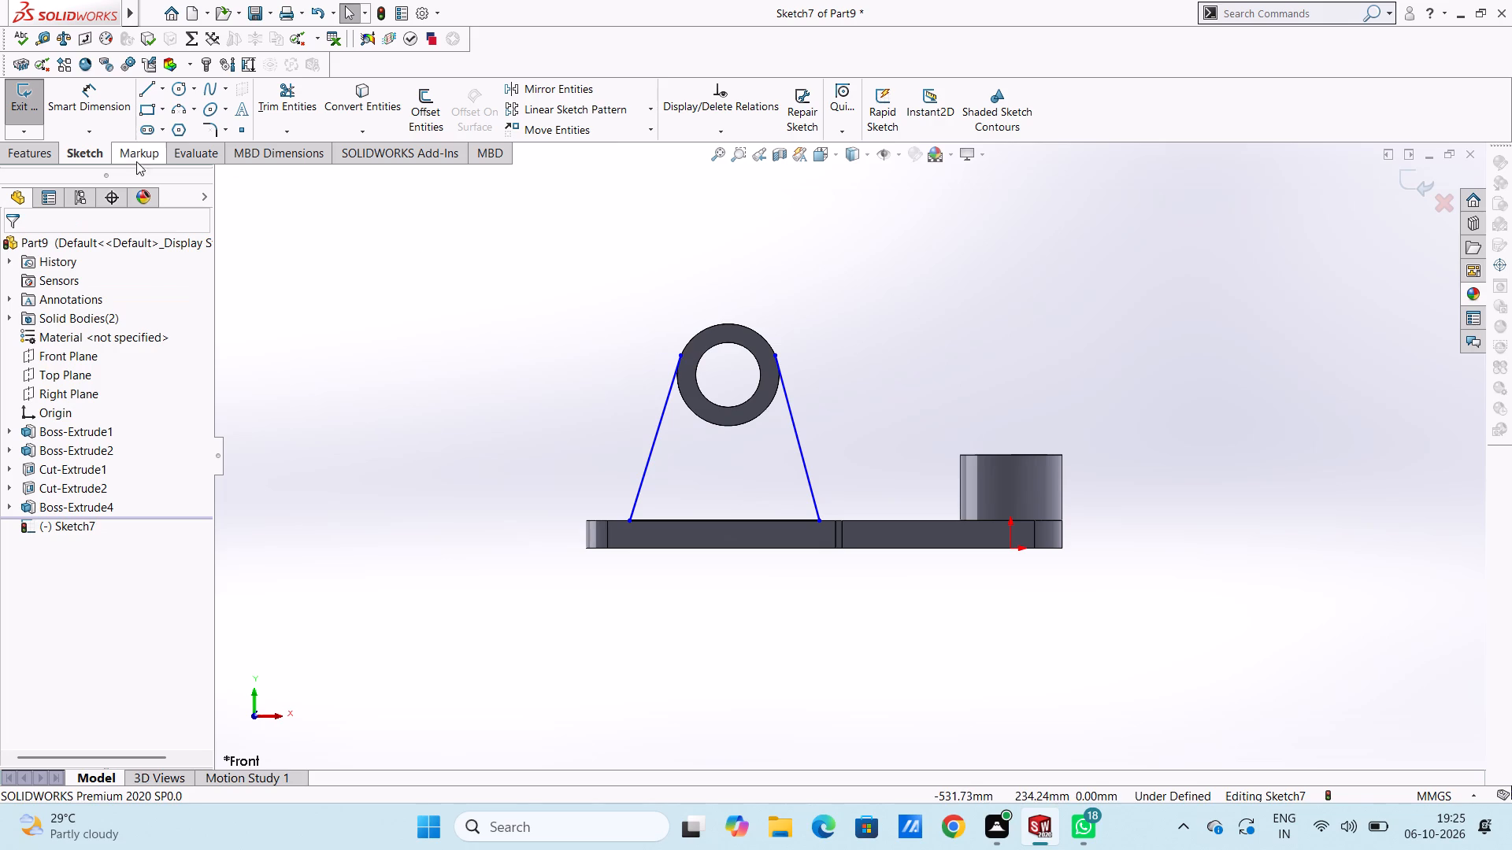
Sketch a vertical line about 22.2 mm long from the bottom of the ring's bore to its centre.
left_click(150, 92)
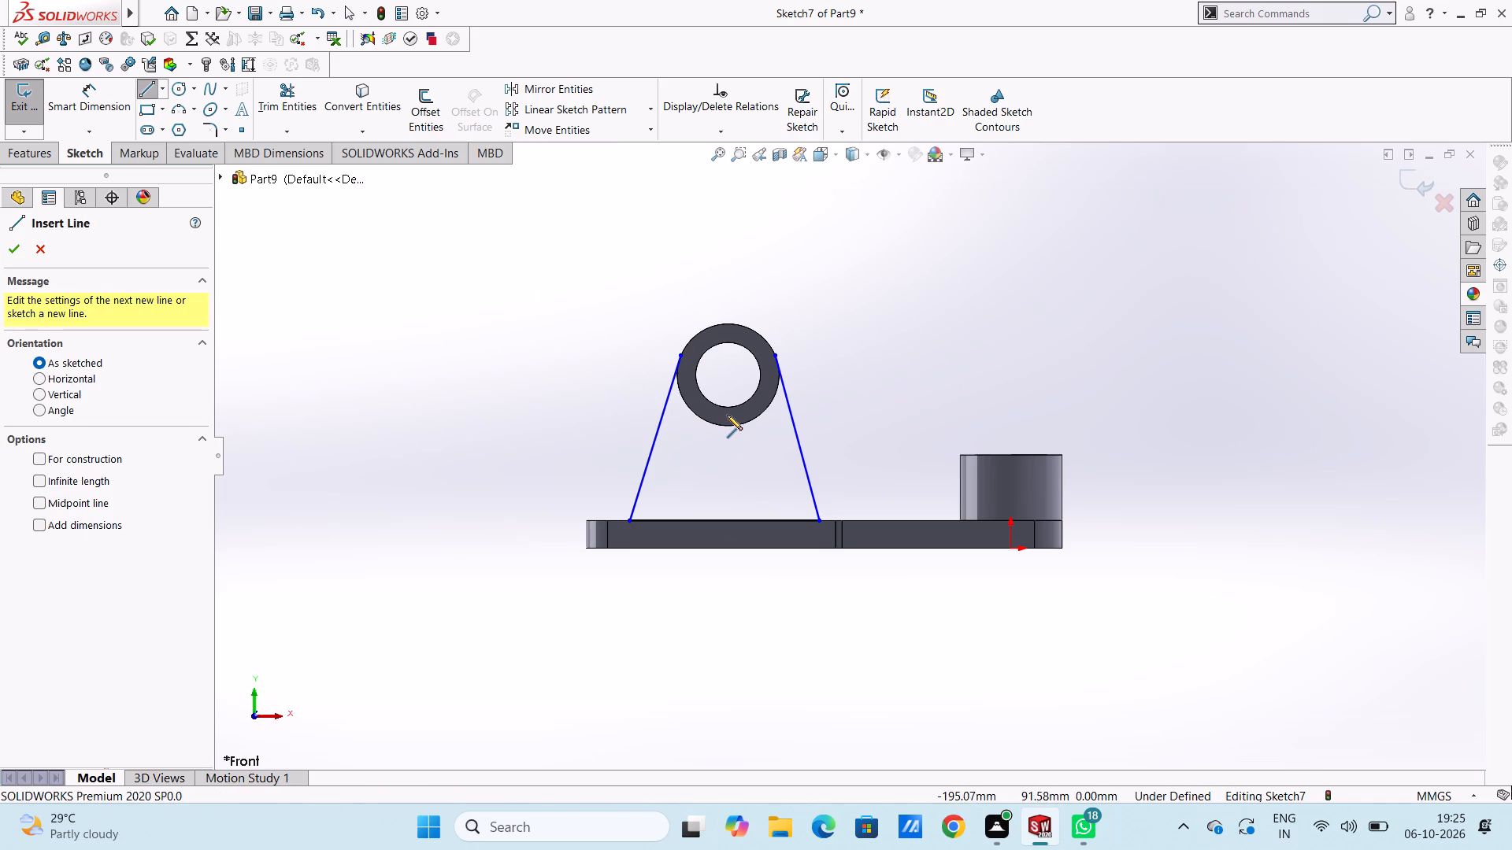
left_click(726, 408)
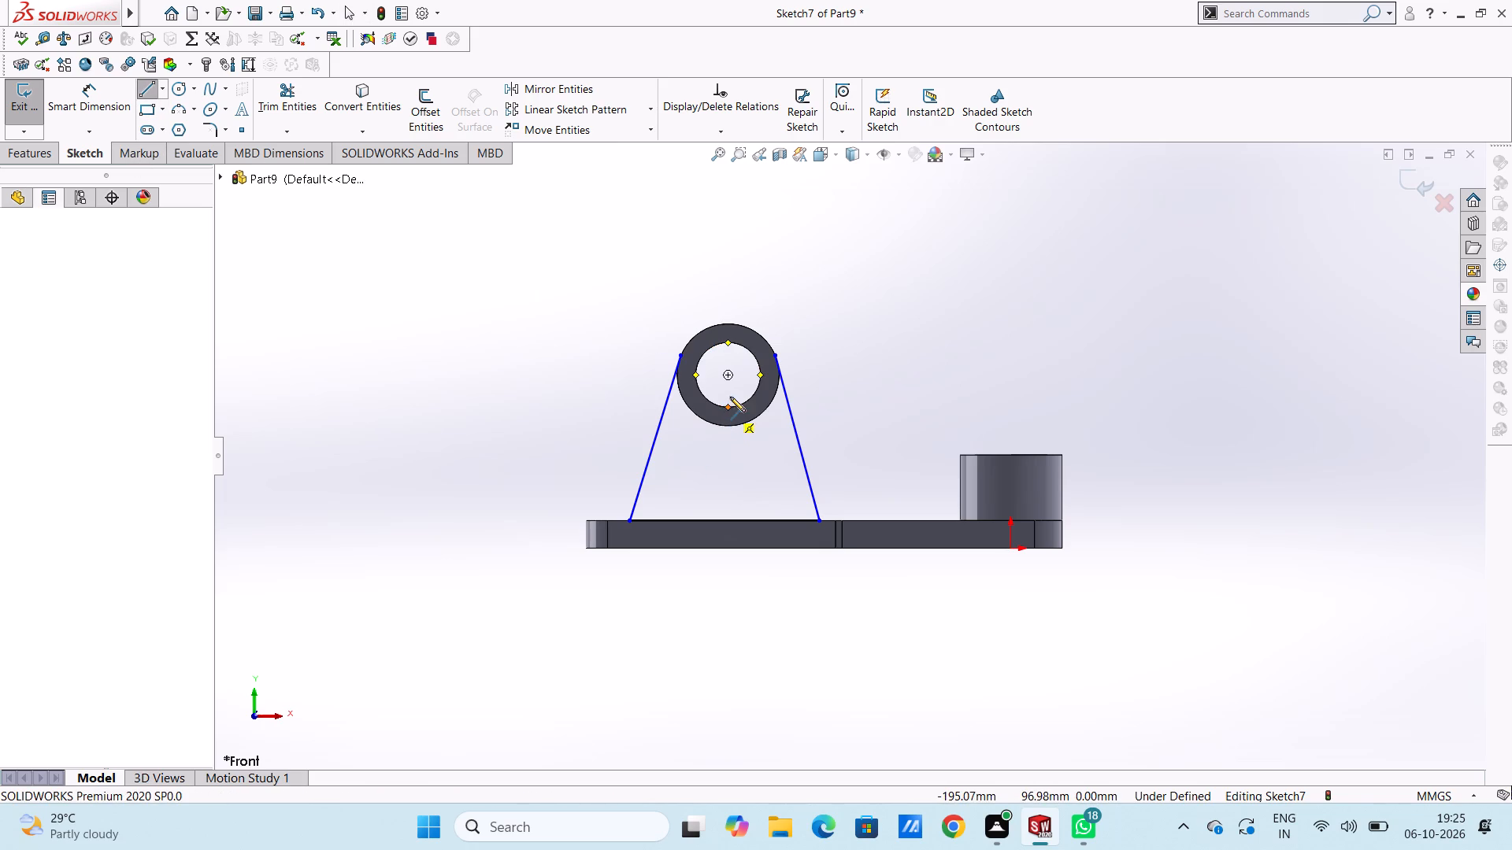
left_click(727, 374)
key("Escape")
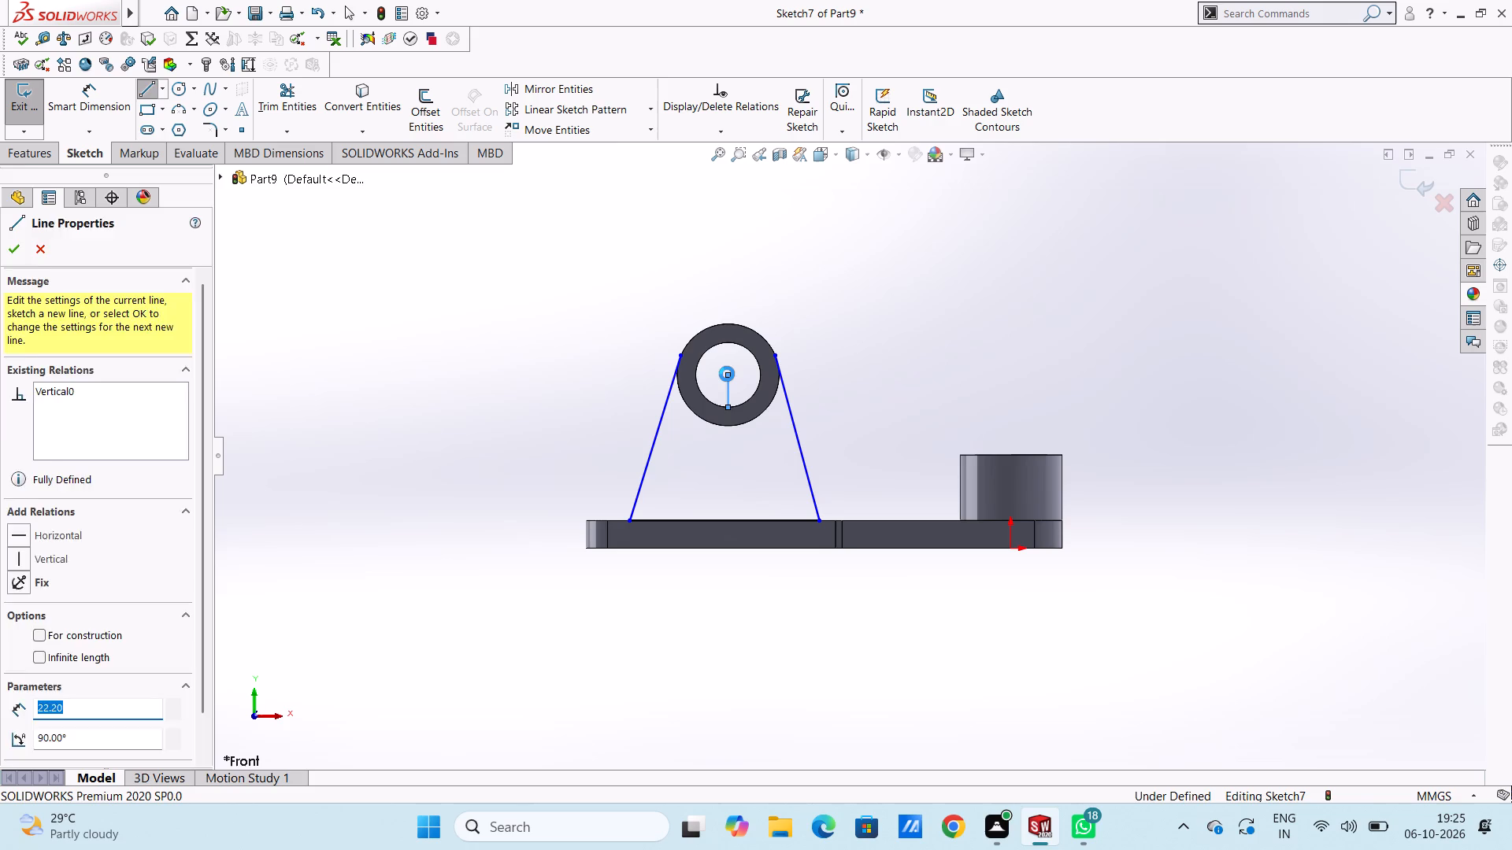
key("Escape")
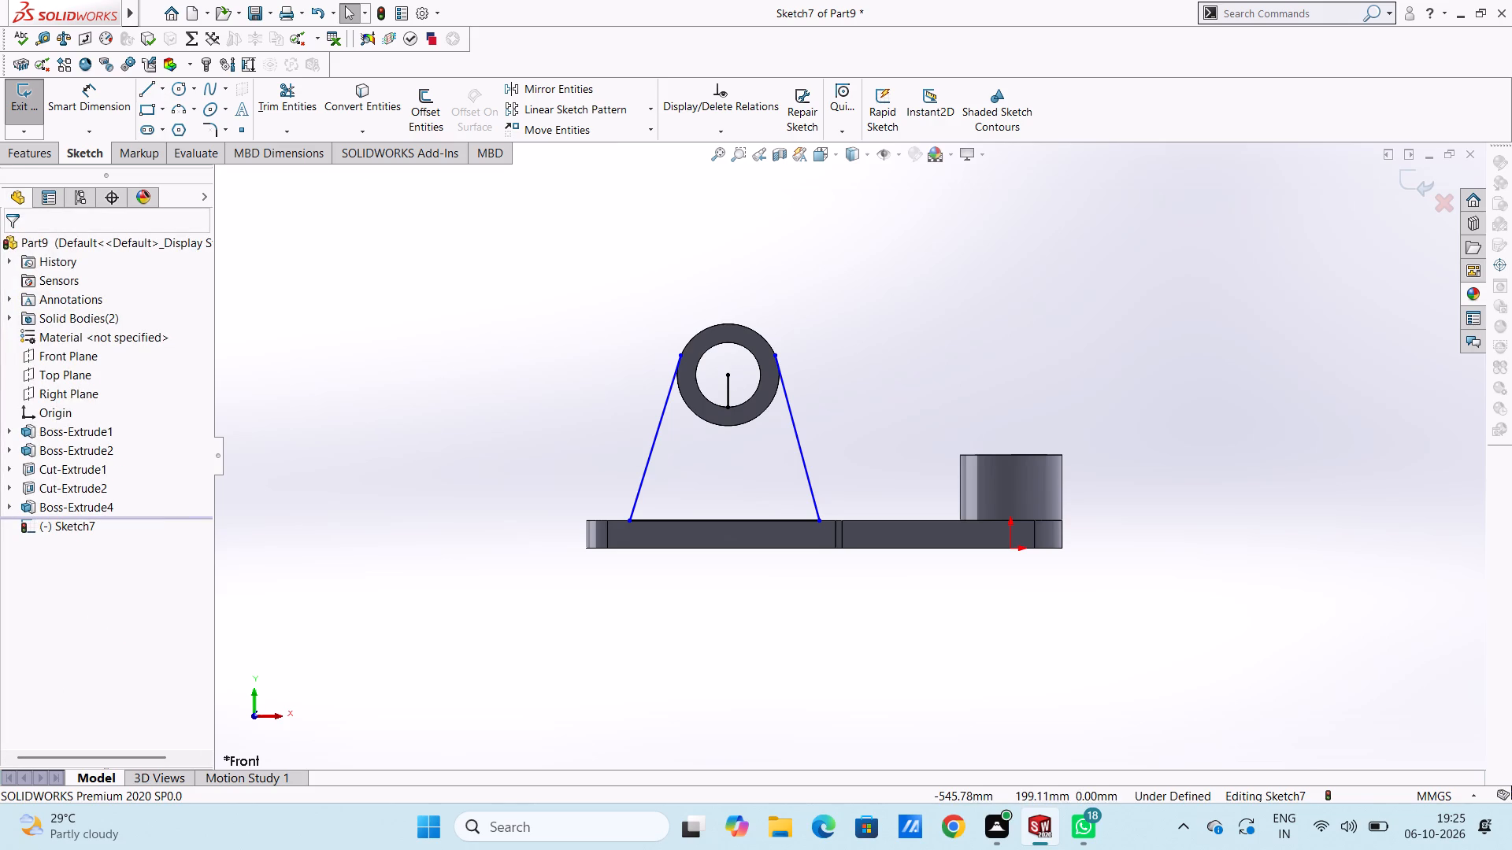
Dimension the horizontal distance from the base line's boss-side endpoint to the lower end of the vertical centre line.
left_click(108, 100)
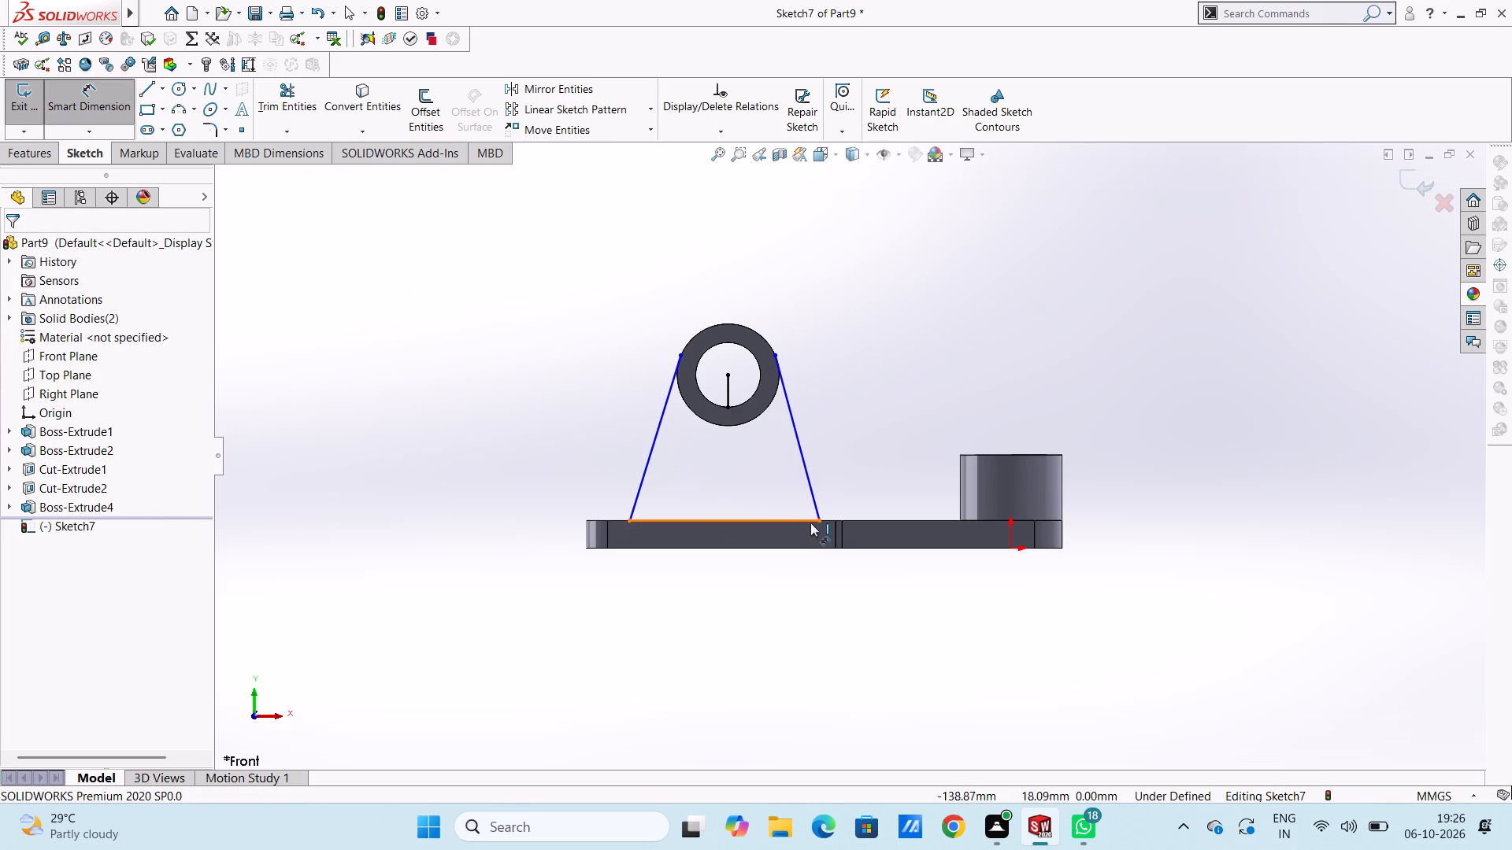
left_click(820, 521)
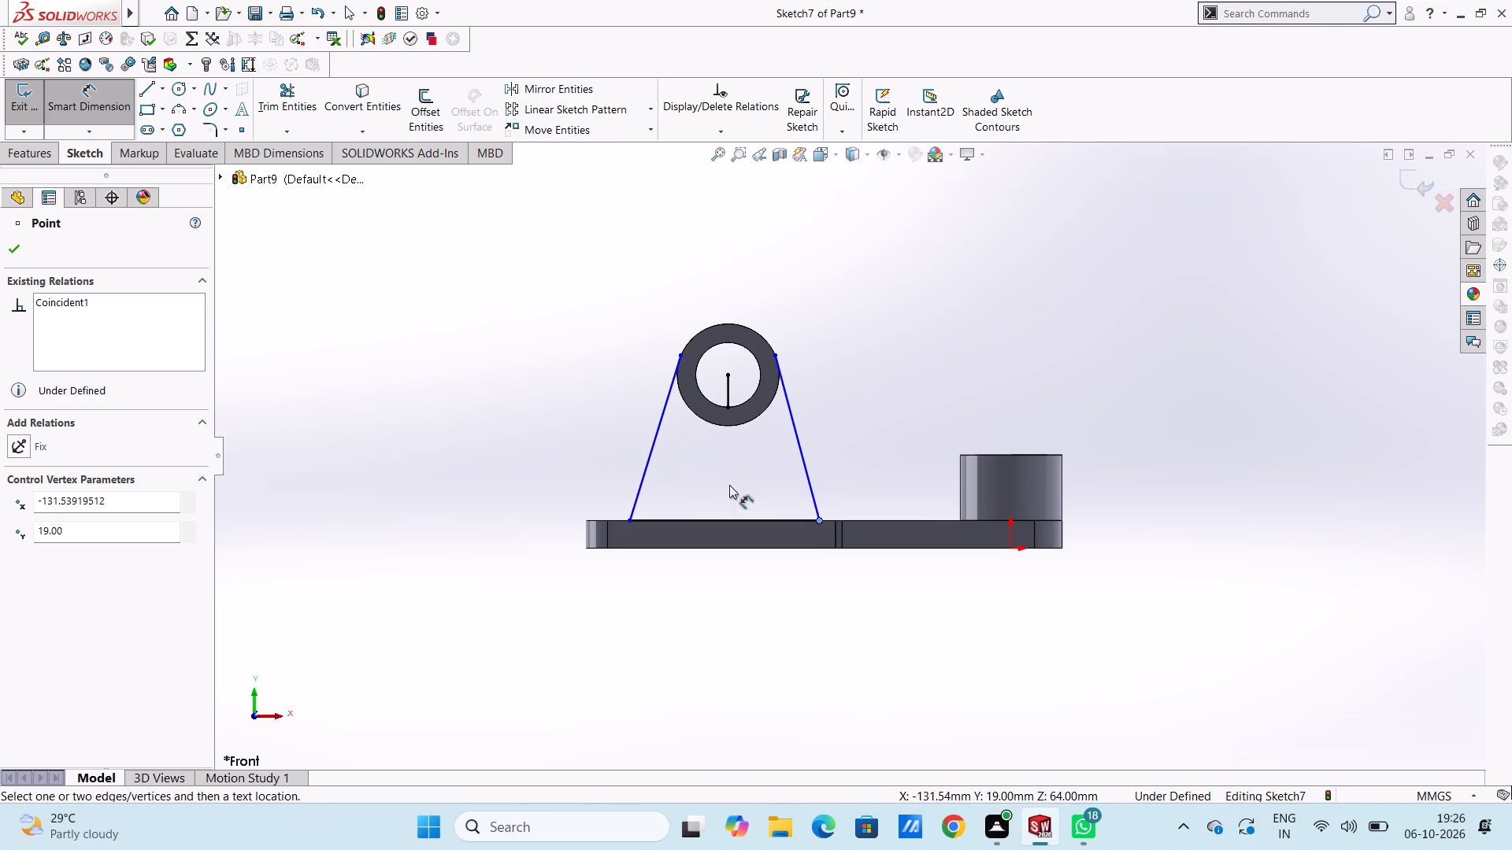
left_click(726, 408)
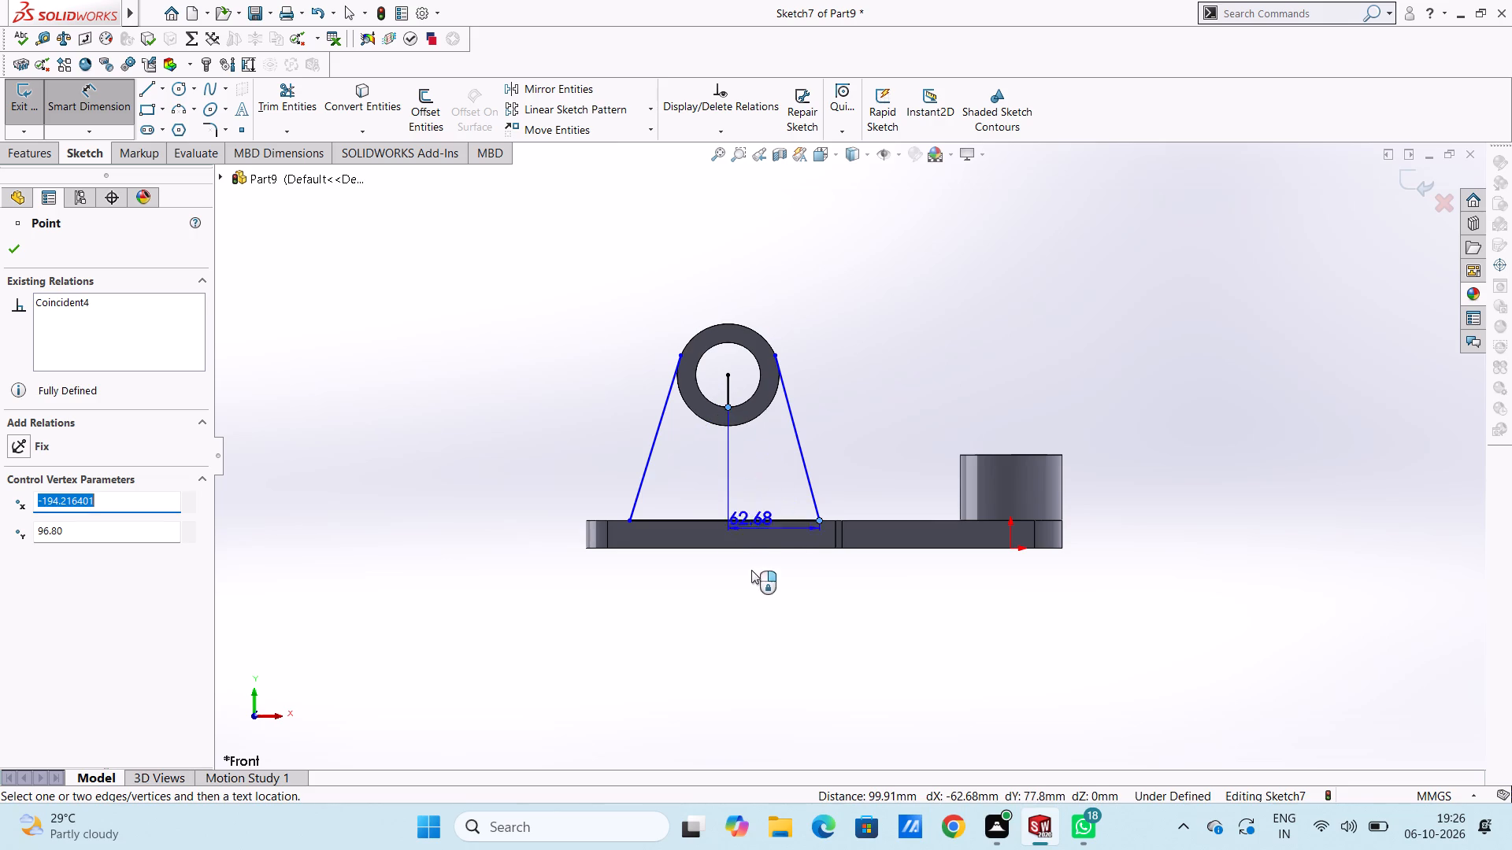
left_click(759, 656)
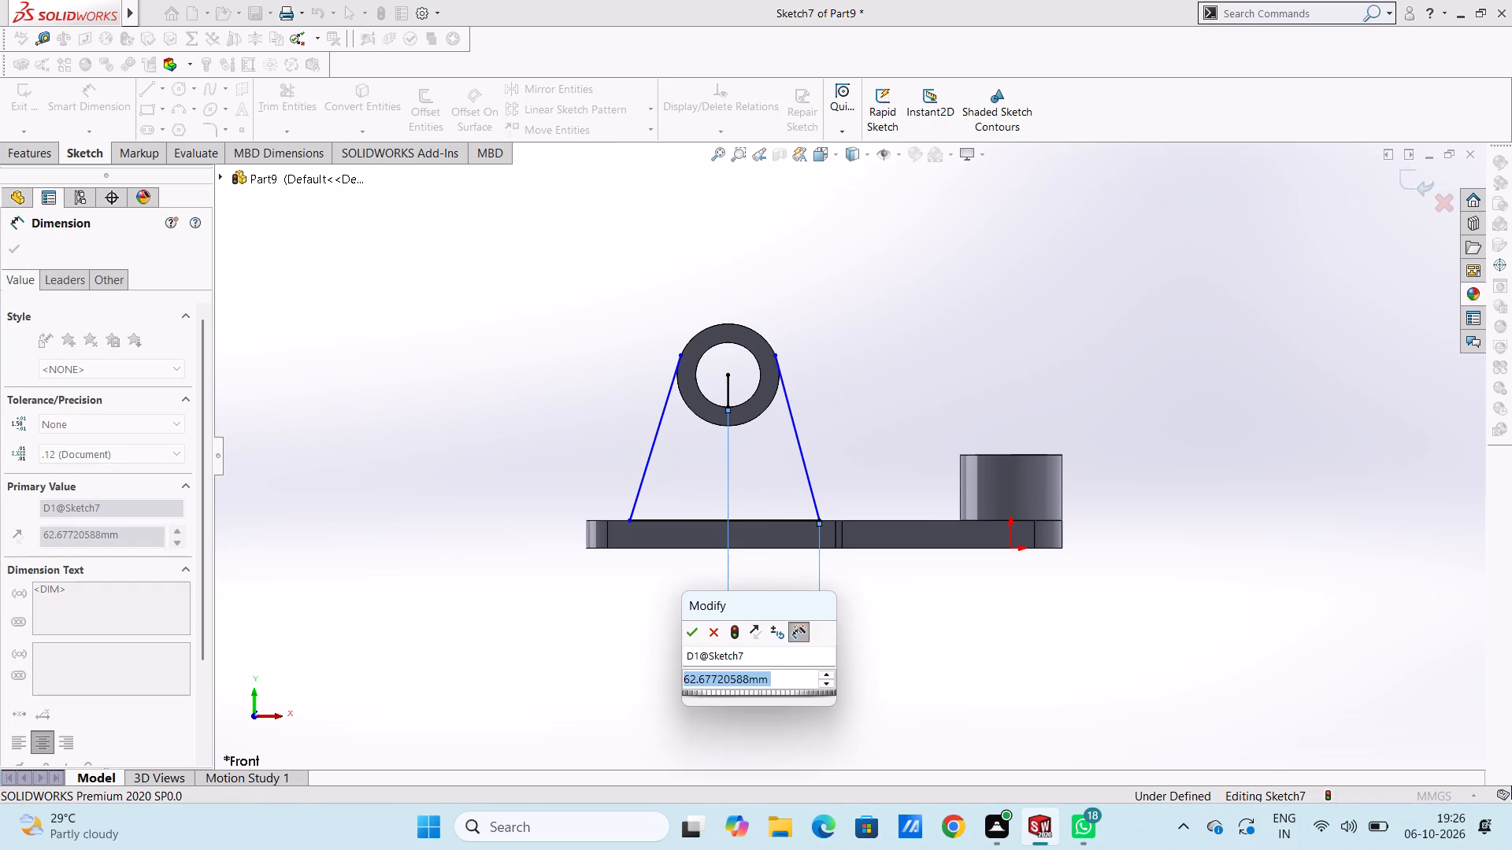
left_click(691, 631)
left_click(650, 630)
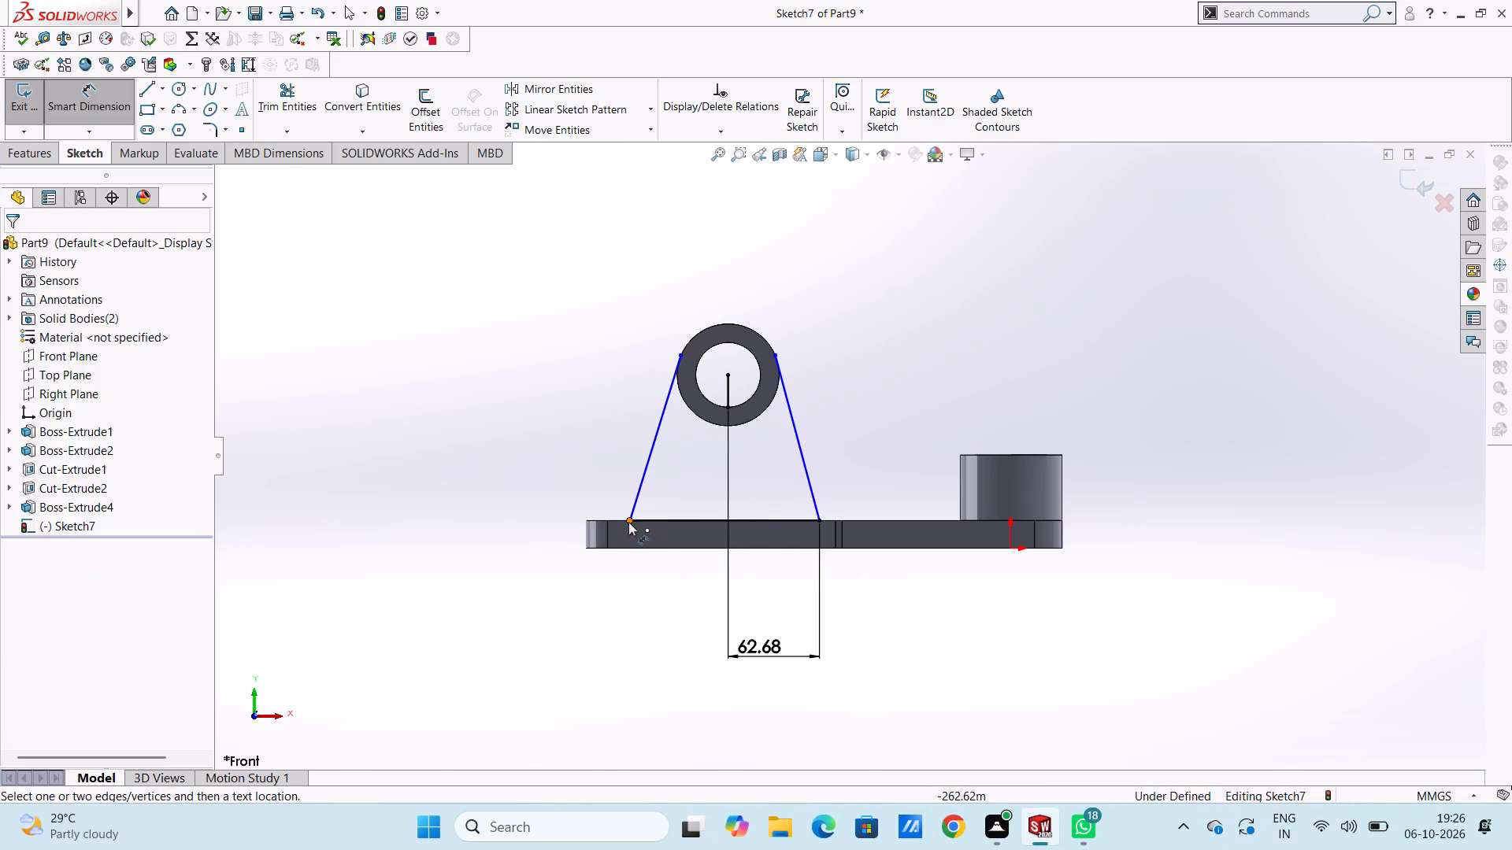
Dimension the horizontal distance from the base line's other endpoint to the lower end of the vertical centre line as 62.68 mm.
left_click(628, 522)
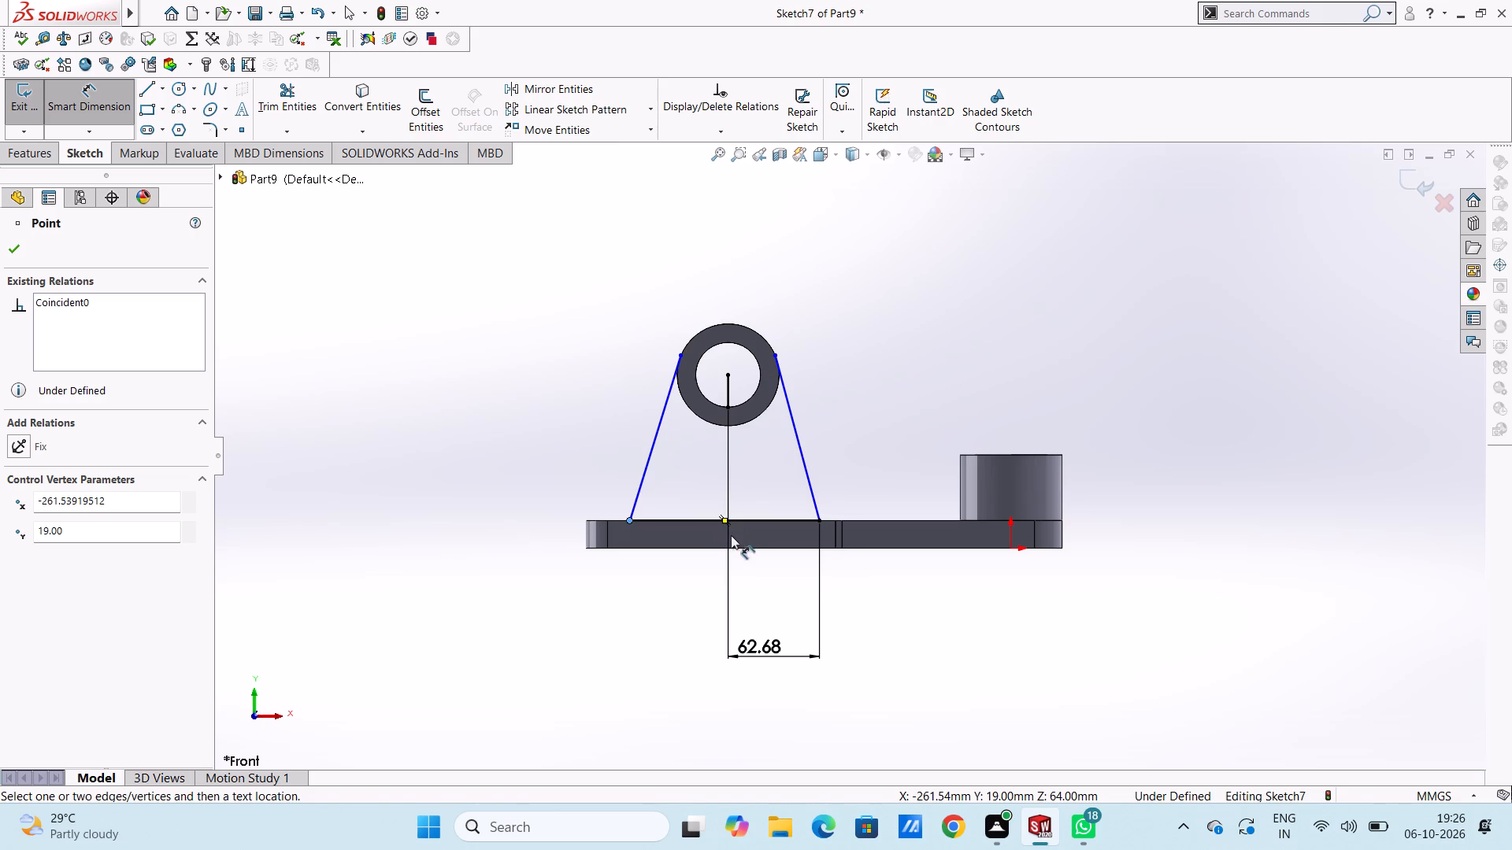
left_click(730, 406)
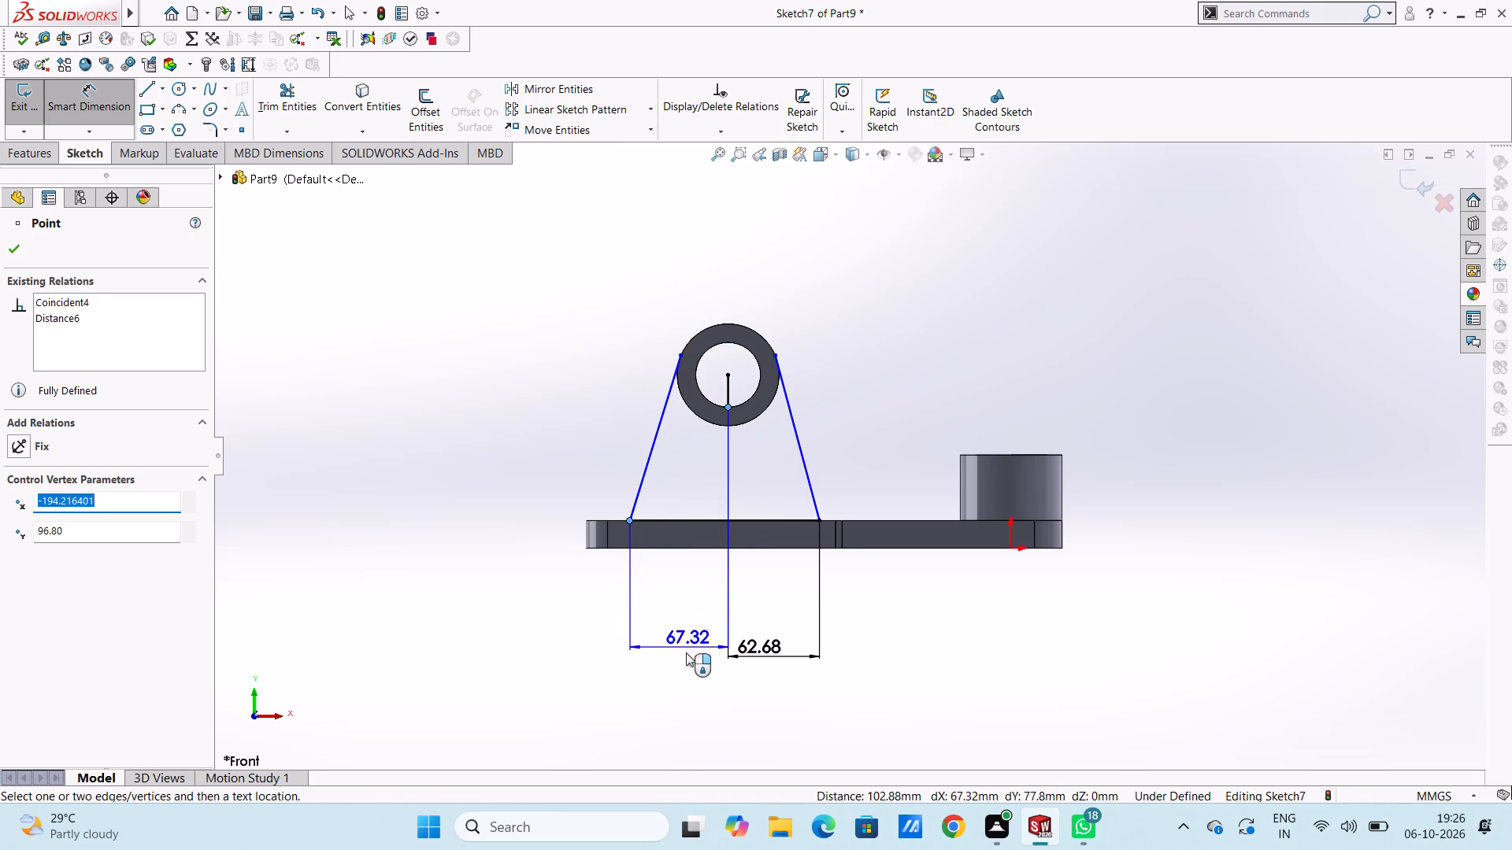
left_click(686, 653)
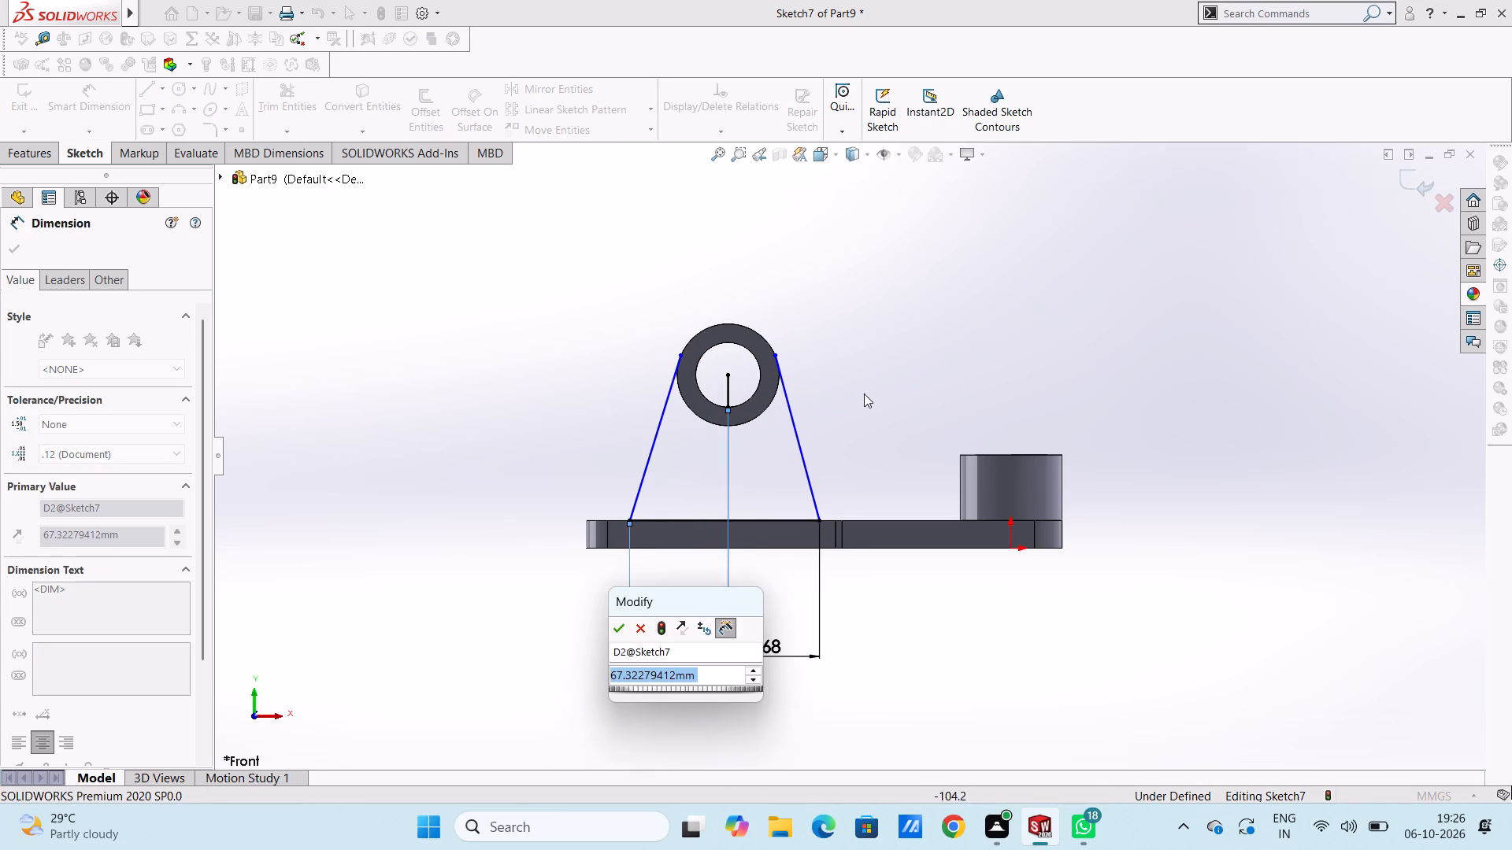
middle_click_drag(864, 392, 862, 478)
double_click(726, 667)
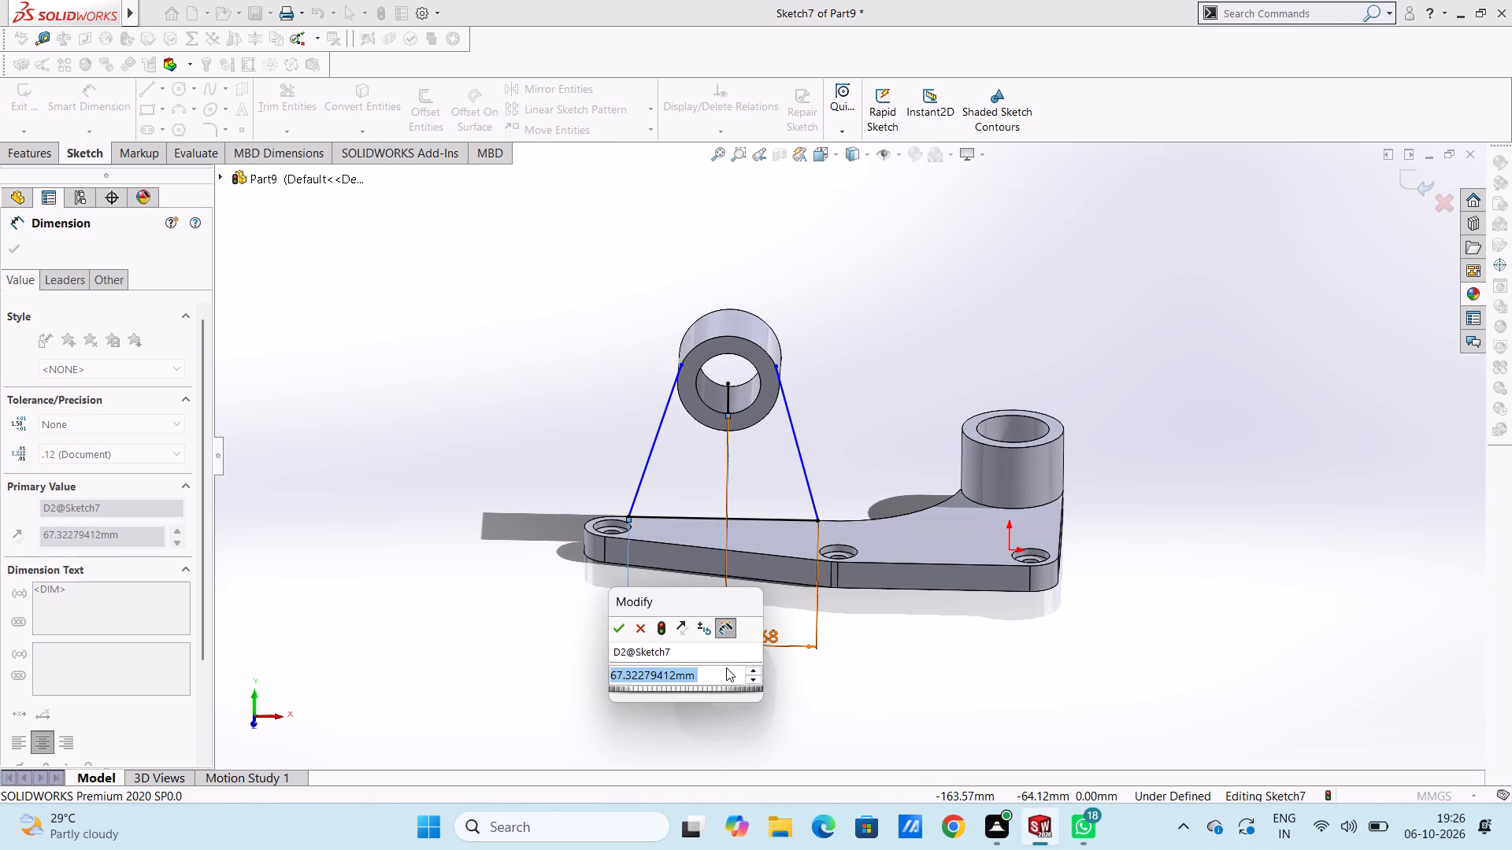
type("62.68")
key("Return")
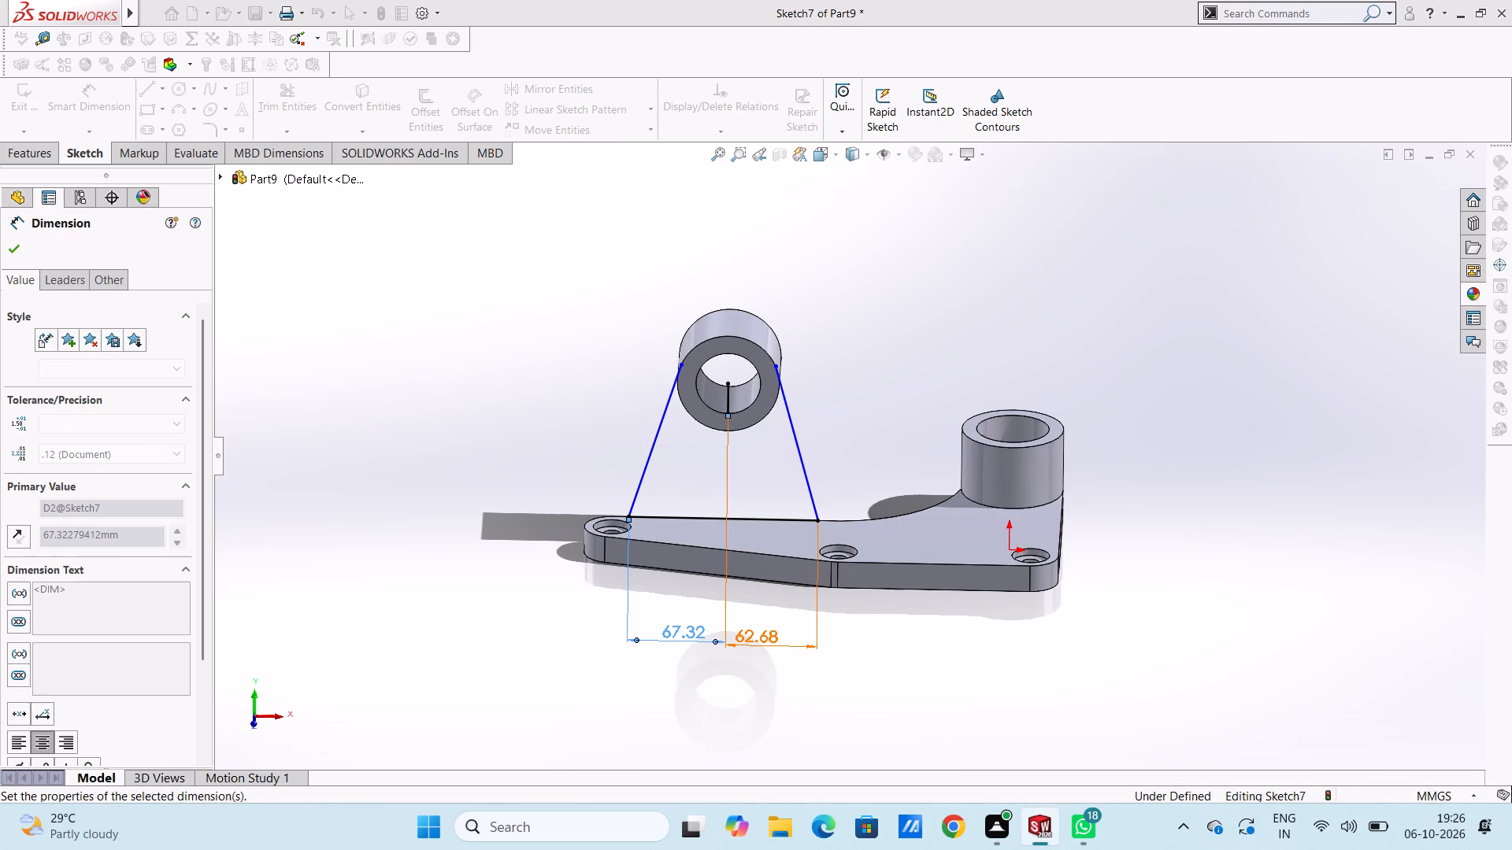
left_click(582, 498)
Examine the web sketch's position relative to the ring and the plate from above and below.
middle_click_drag(584, 445, 568, 528)
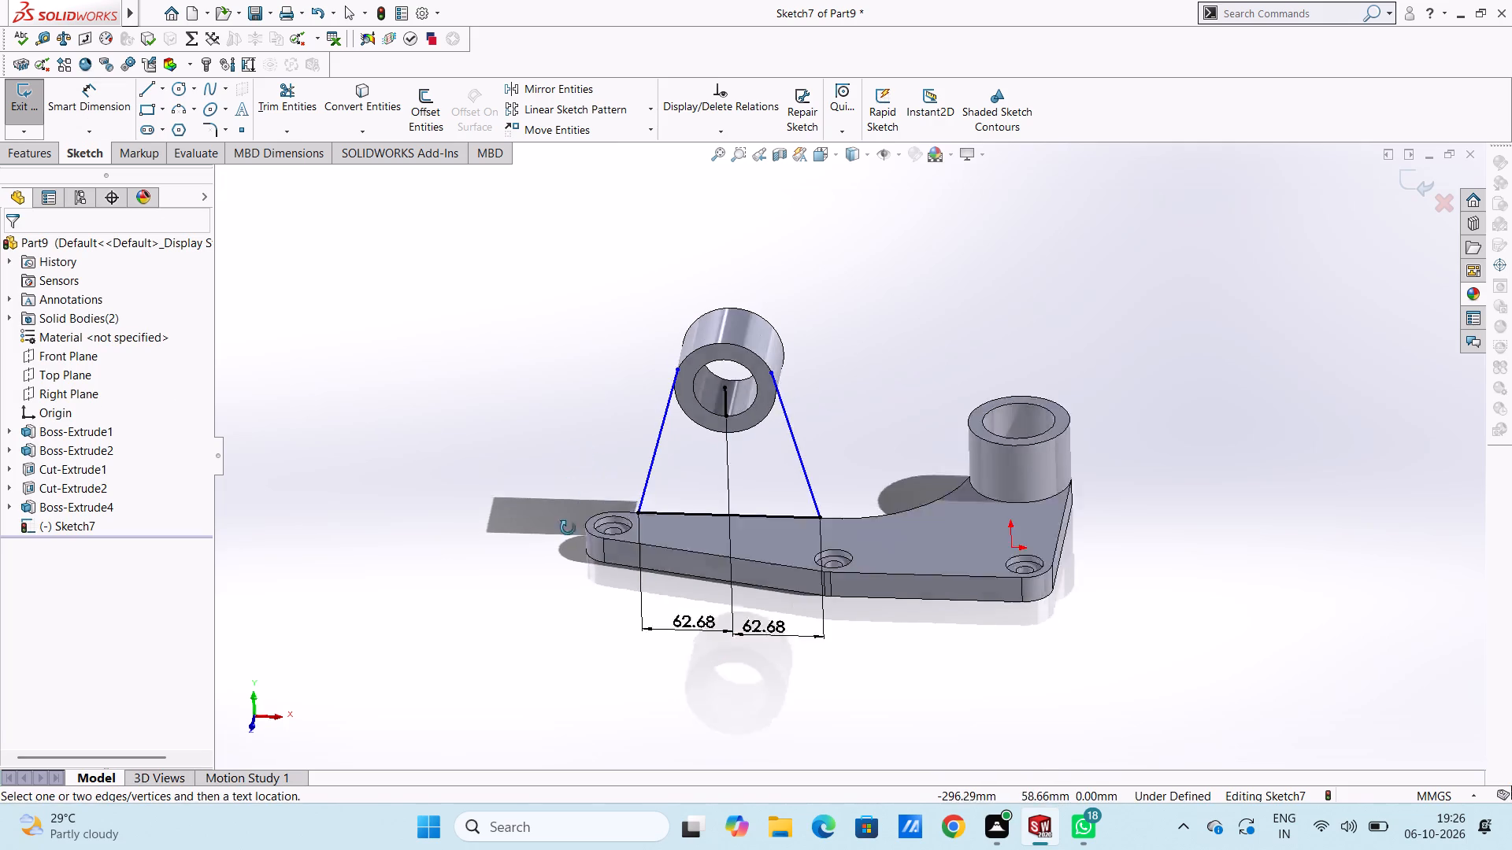
middle_click_drag(568, 528, 578, 600)
middle_click_drag(585, 404, 585, 465)
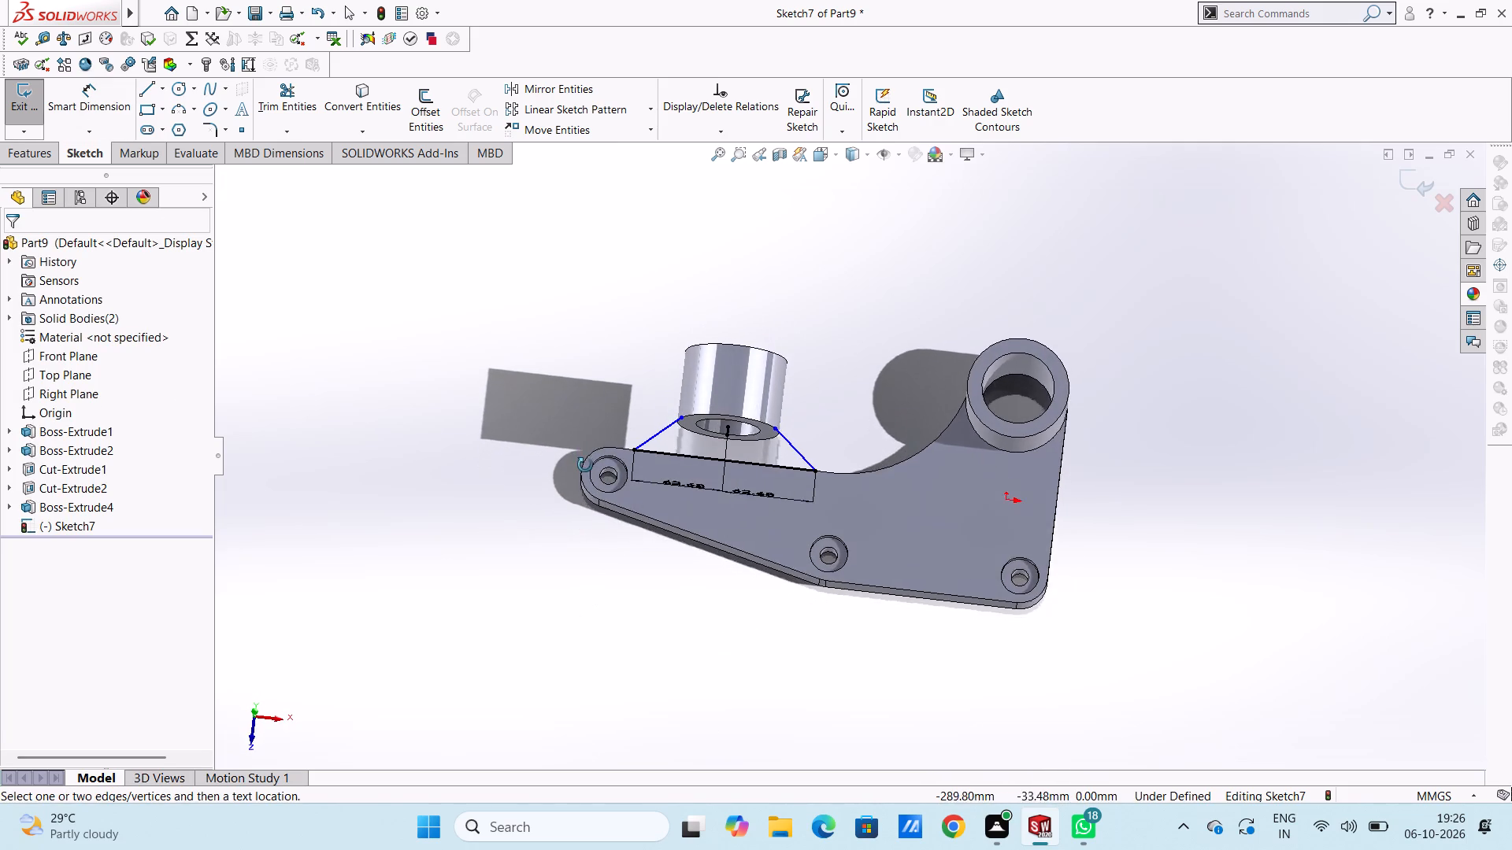
middle_click_drag(585, 465, 581, 475)
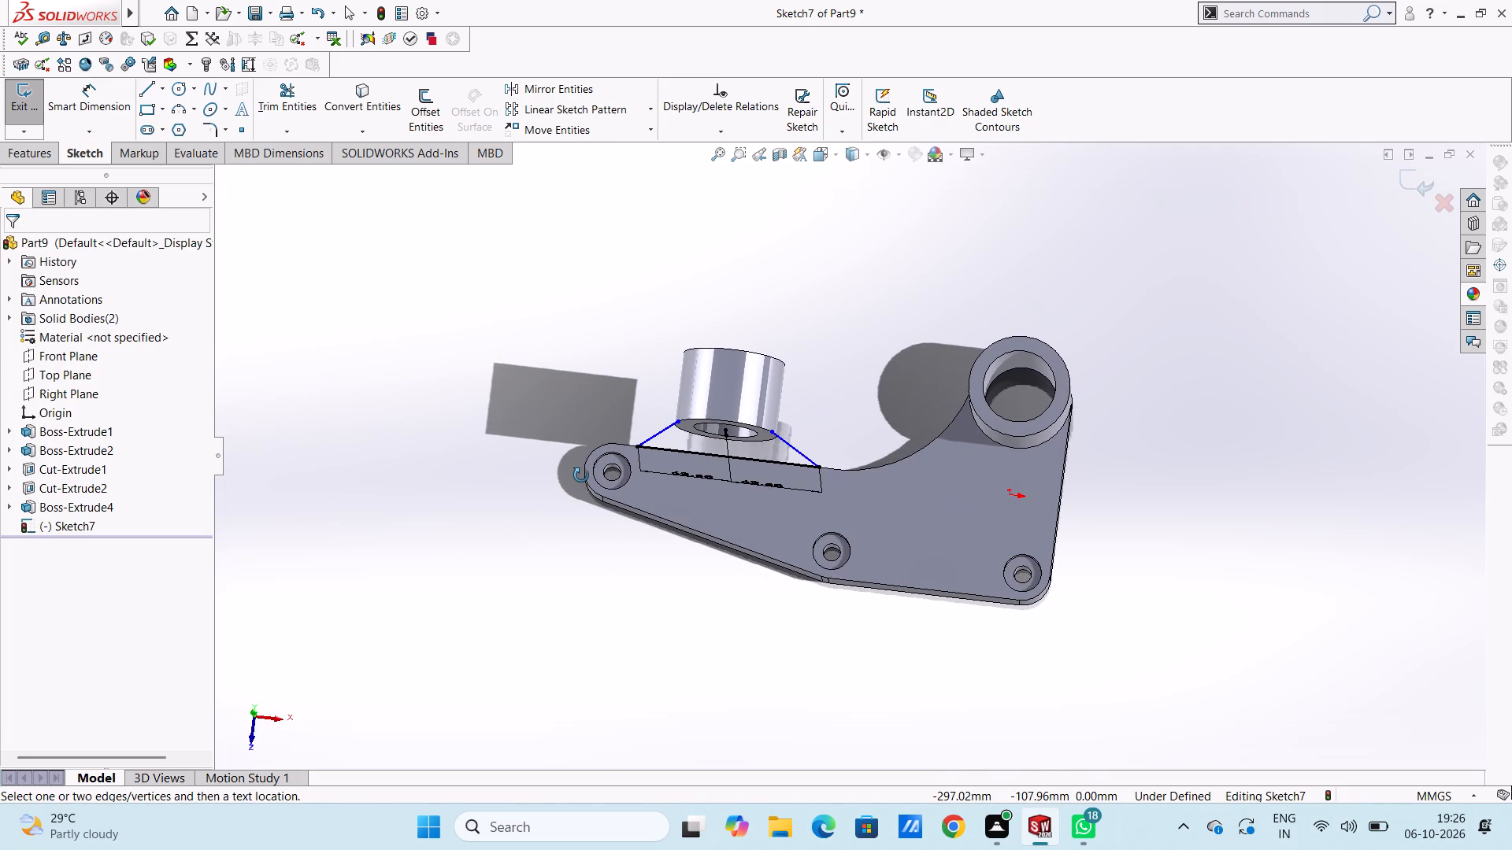
middle_click_drag(581, 475, 583, 438)
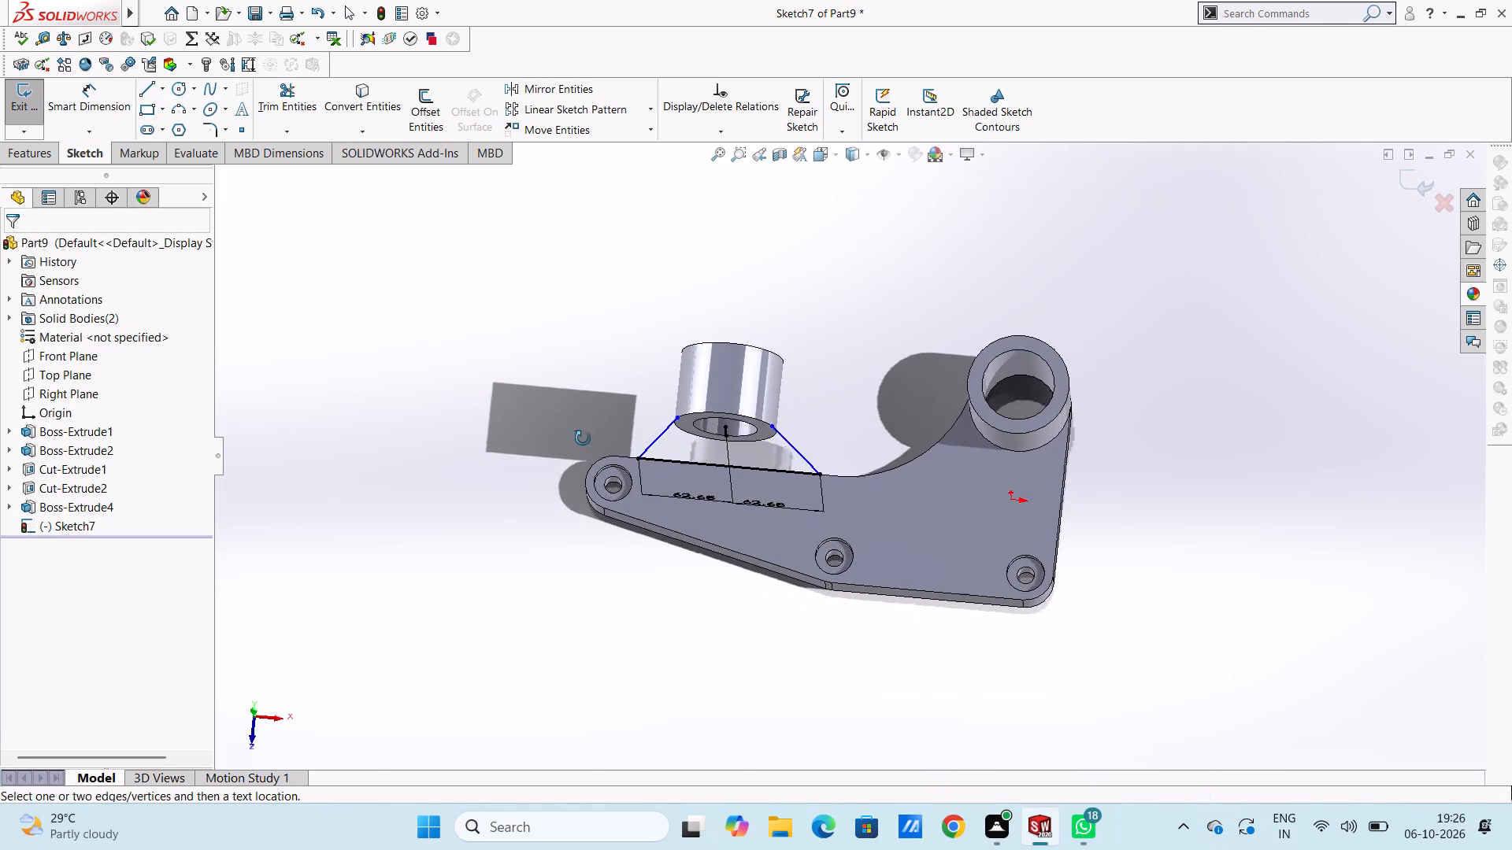
middle_click_drag(583, 438, 575, 264)
middle_click_drag(584, 421, 592, 330)
middle_click_drag(572, 424, 586, 357)
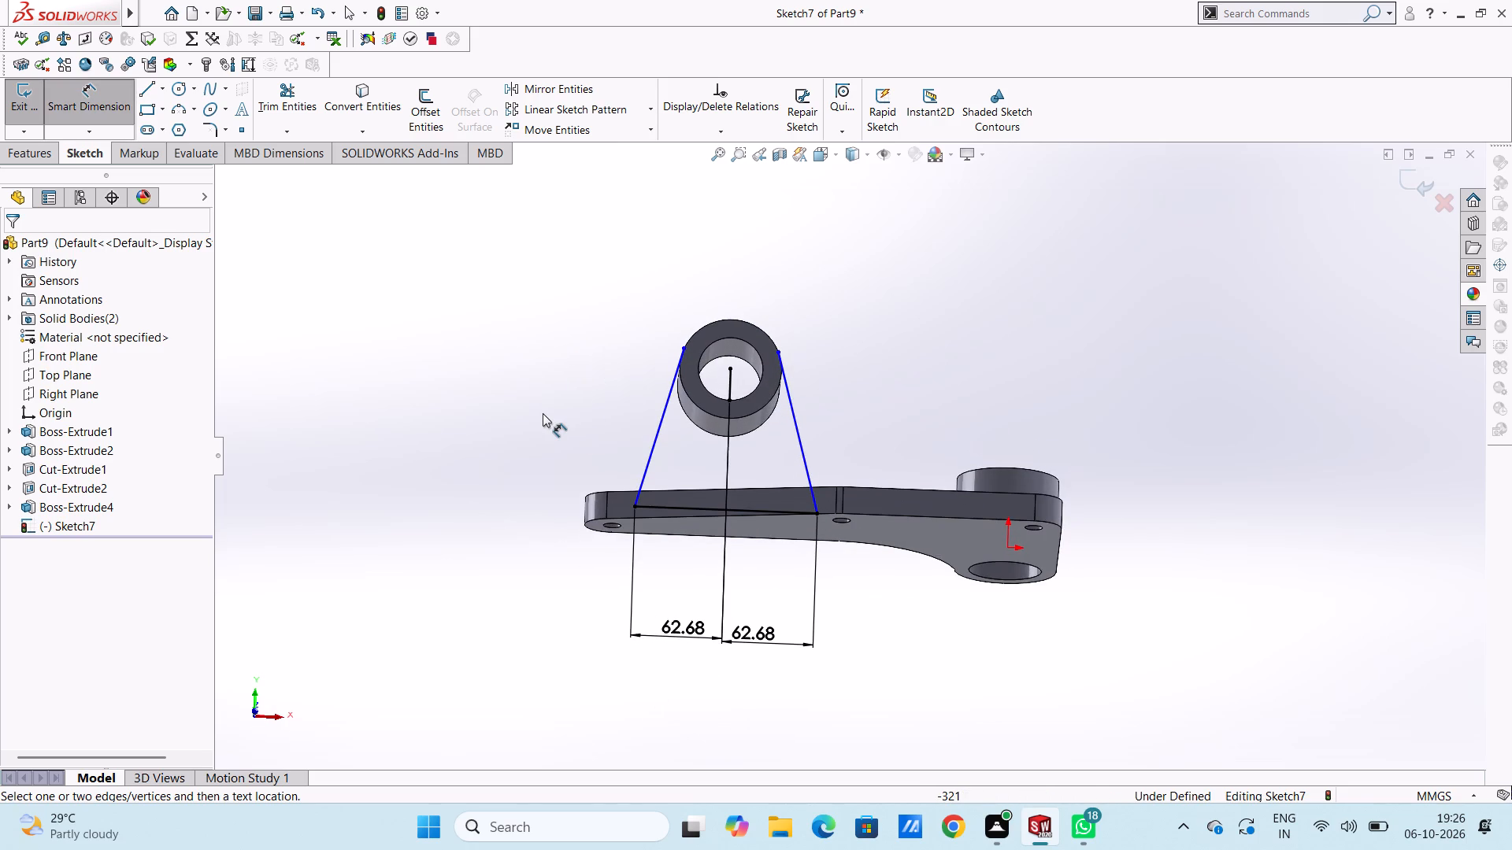
Set both horizontal distances between the vertical centre line and the base line's endpoints to 62.5 mm.
key("ctrl+1")
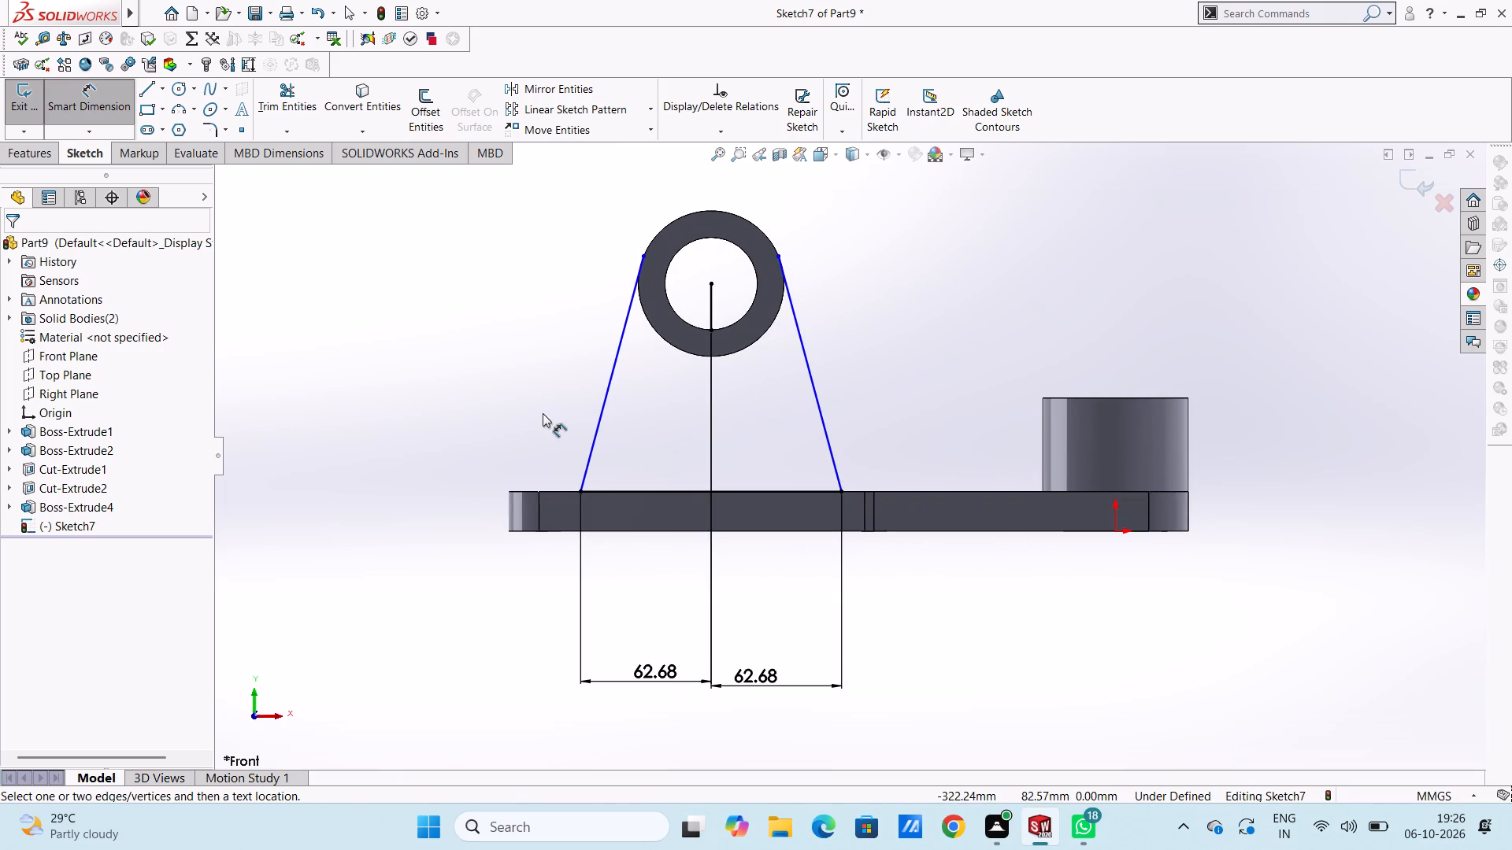
double_click(657, 678)
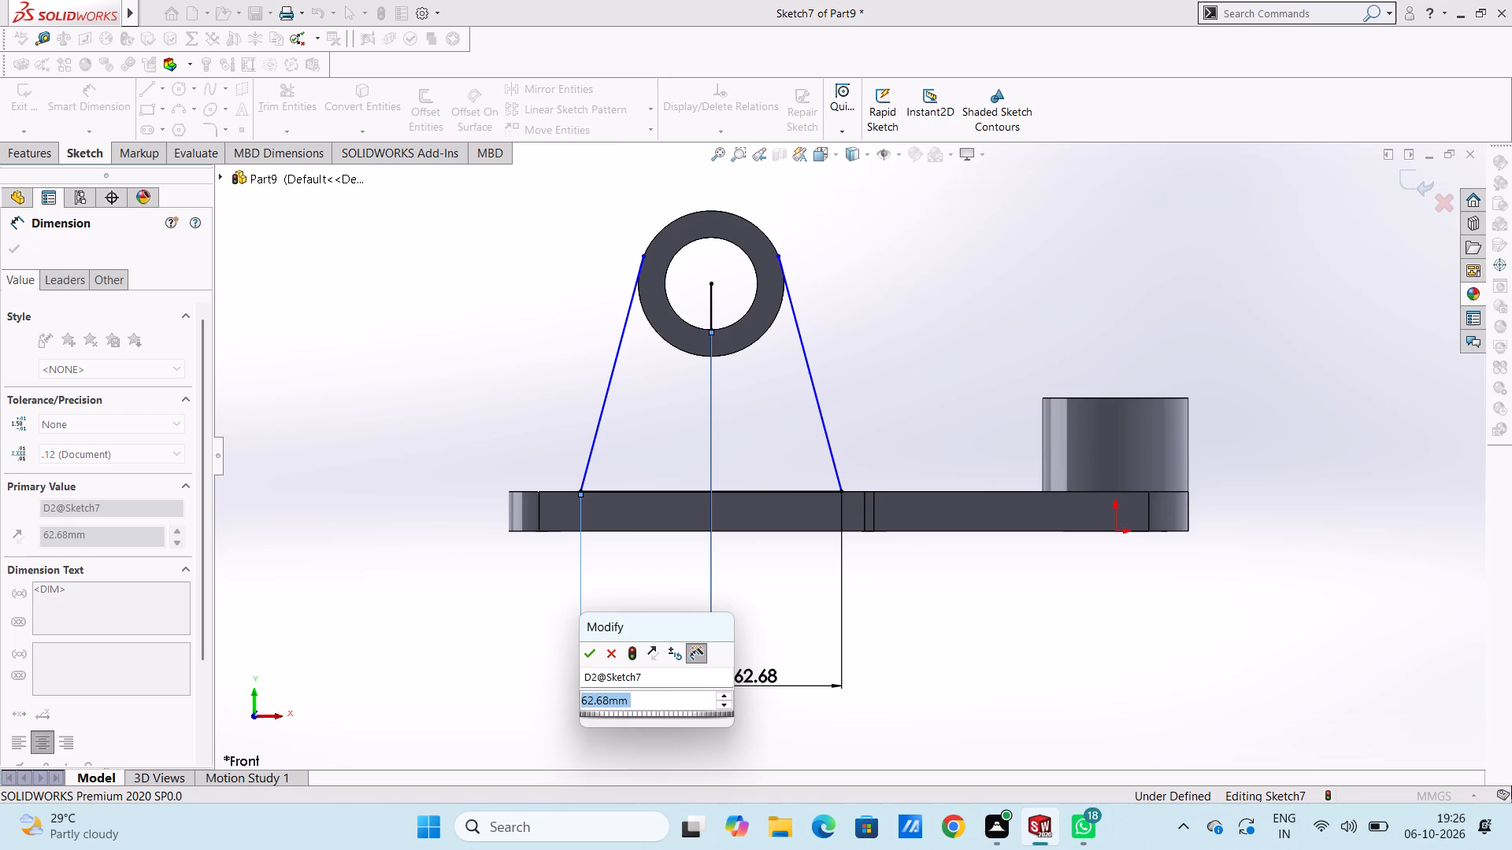
type("62.5")
key("Return")
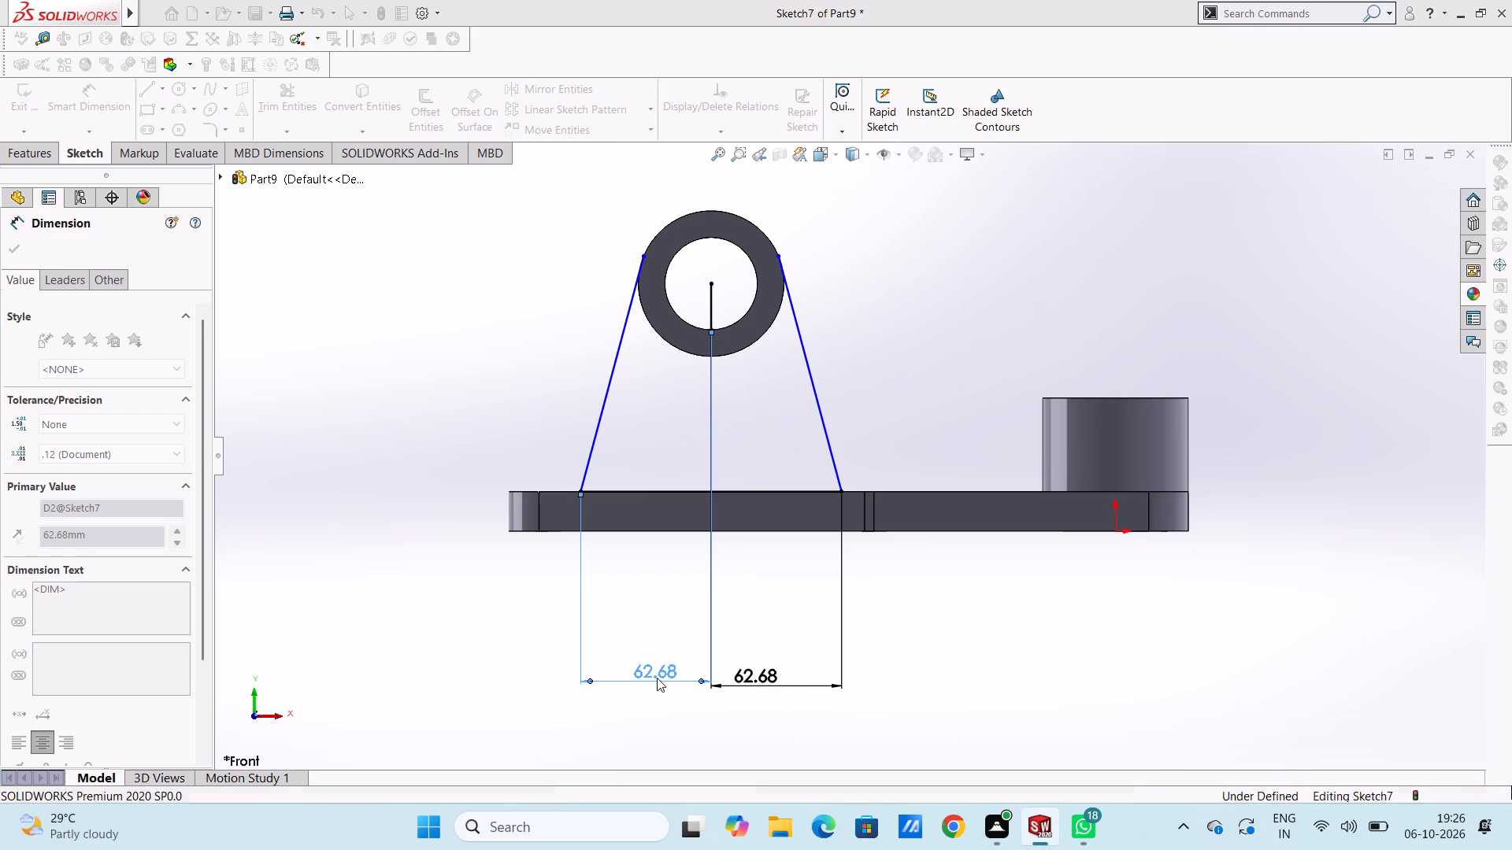
left_click(472, 437)
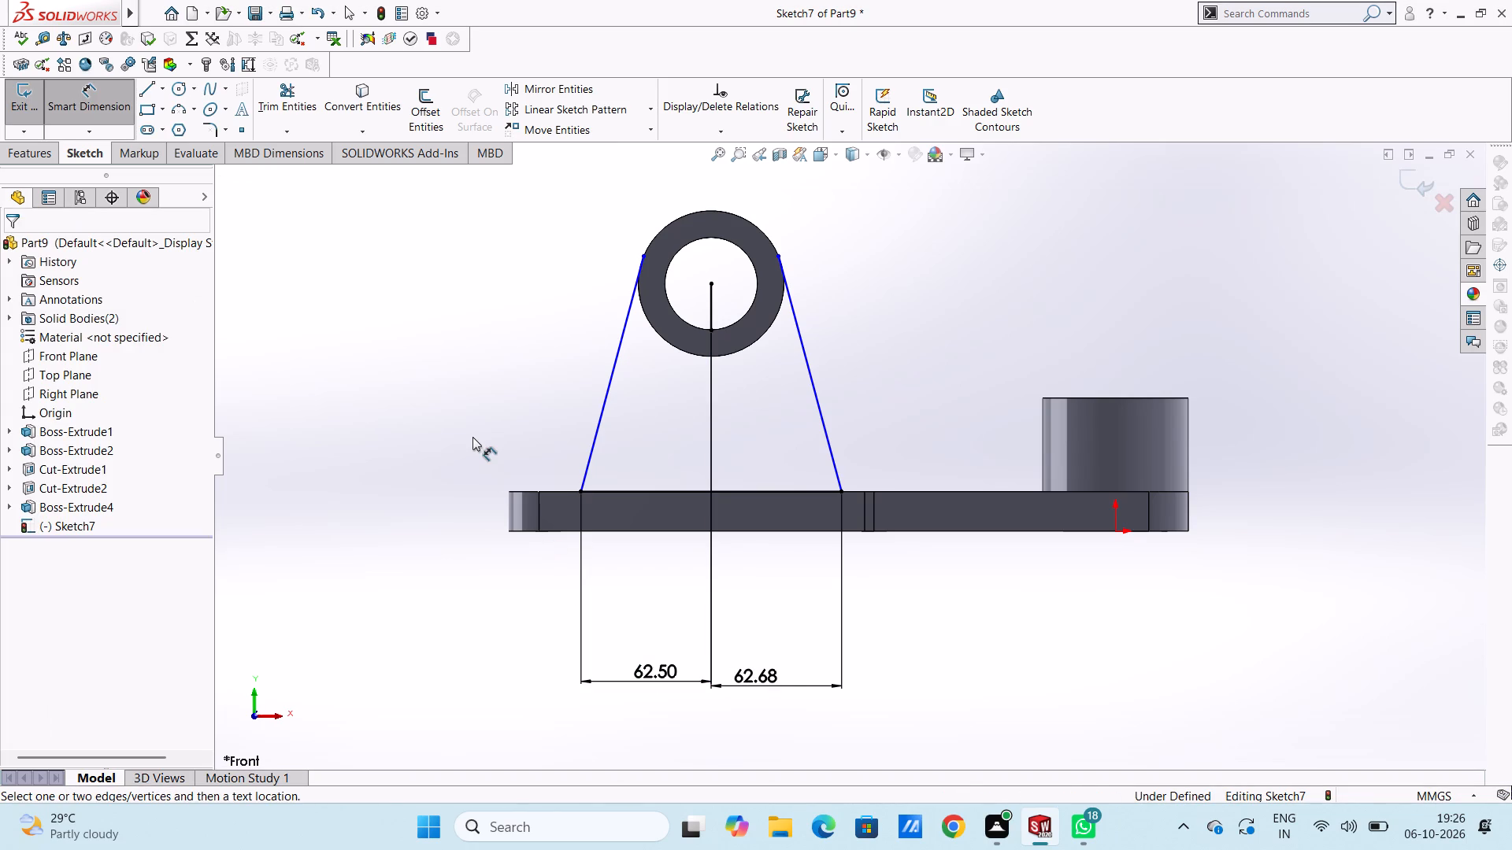
double_click(756, 679)
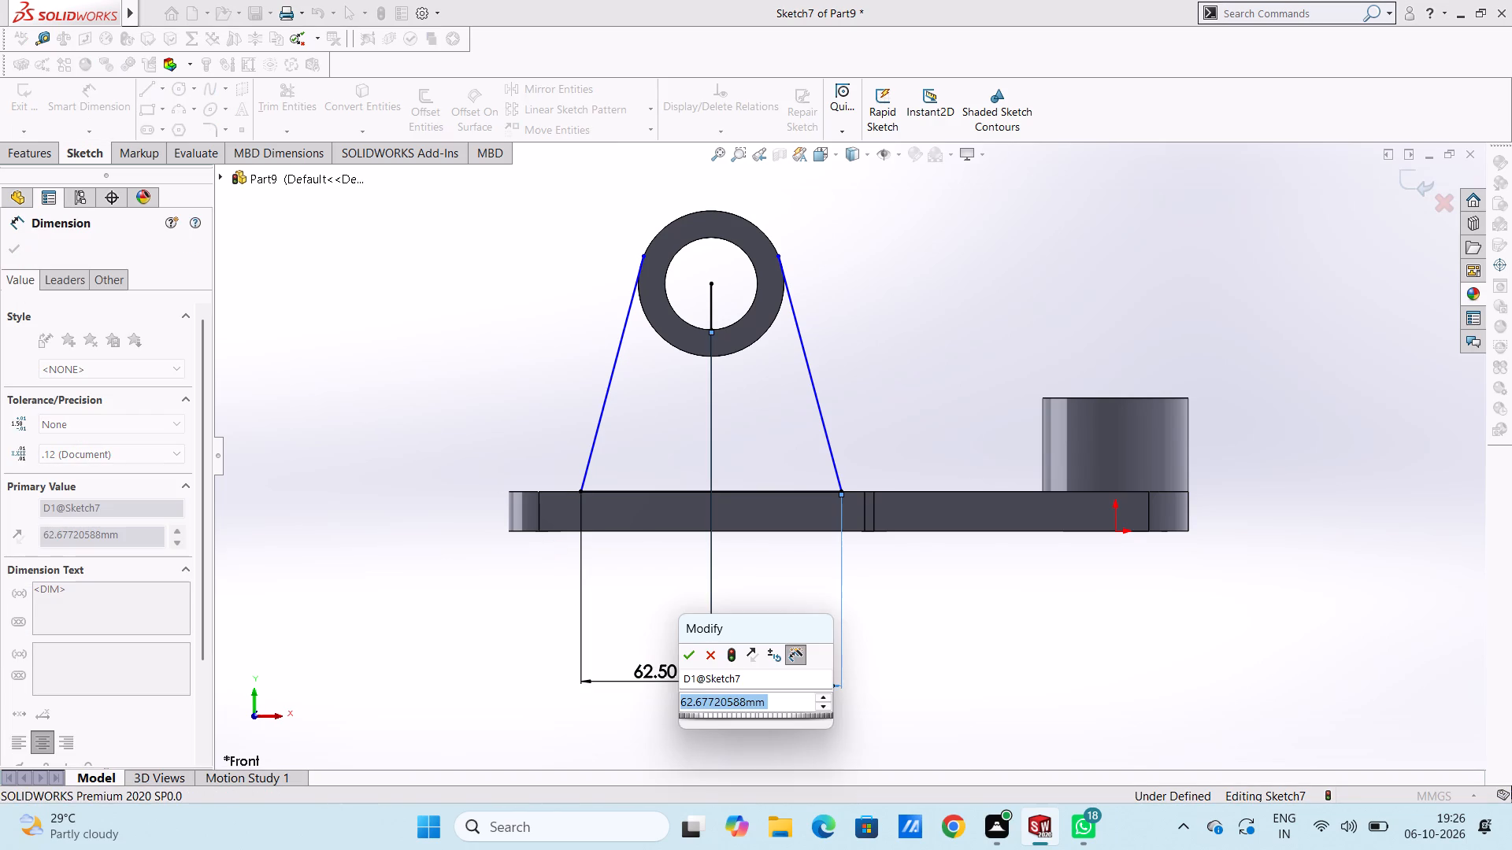
type("62.")
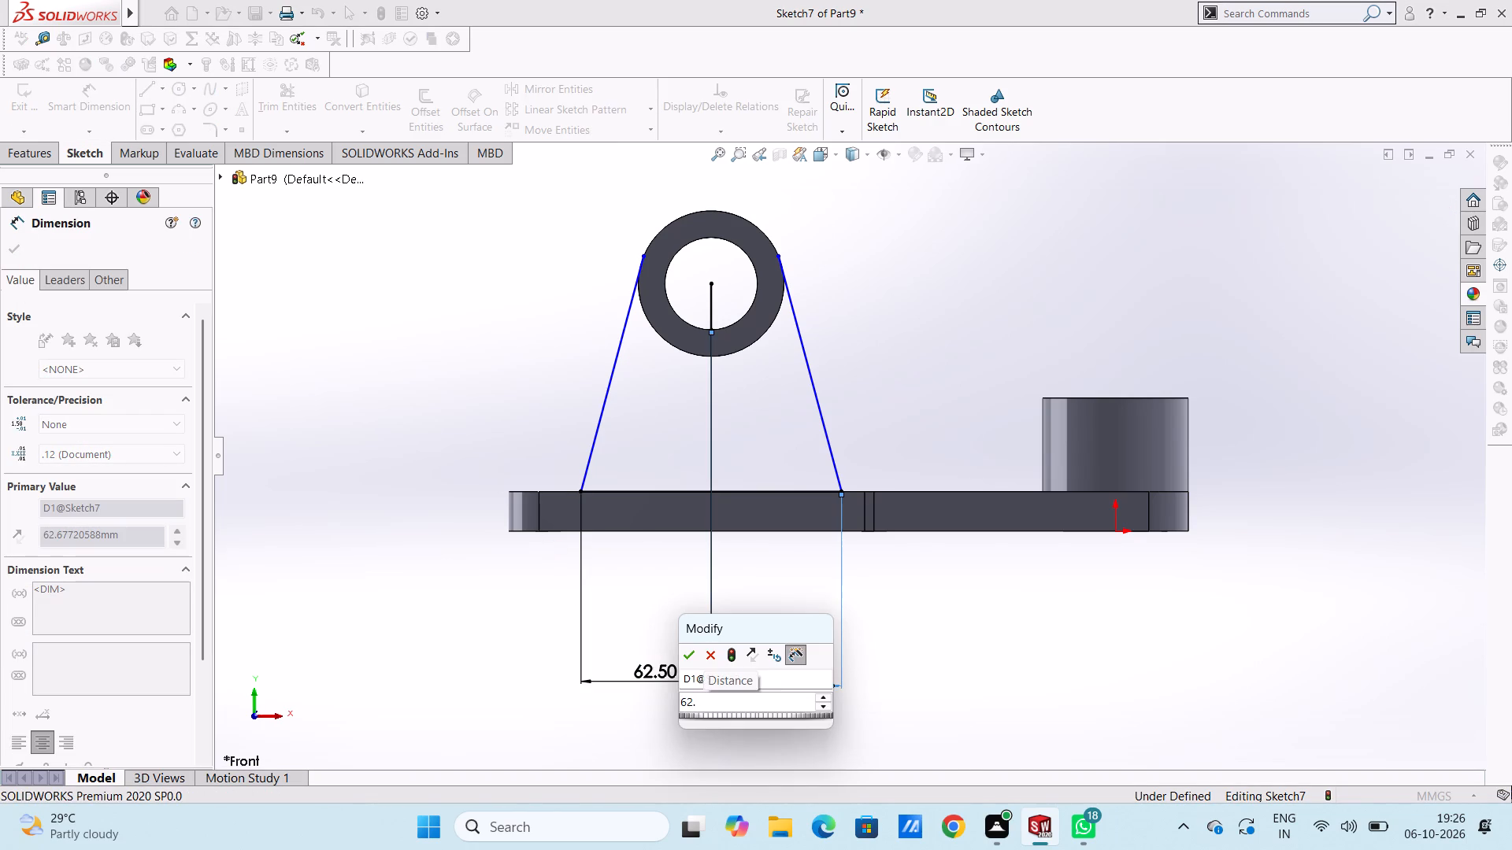
key("5")
key("Return")
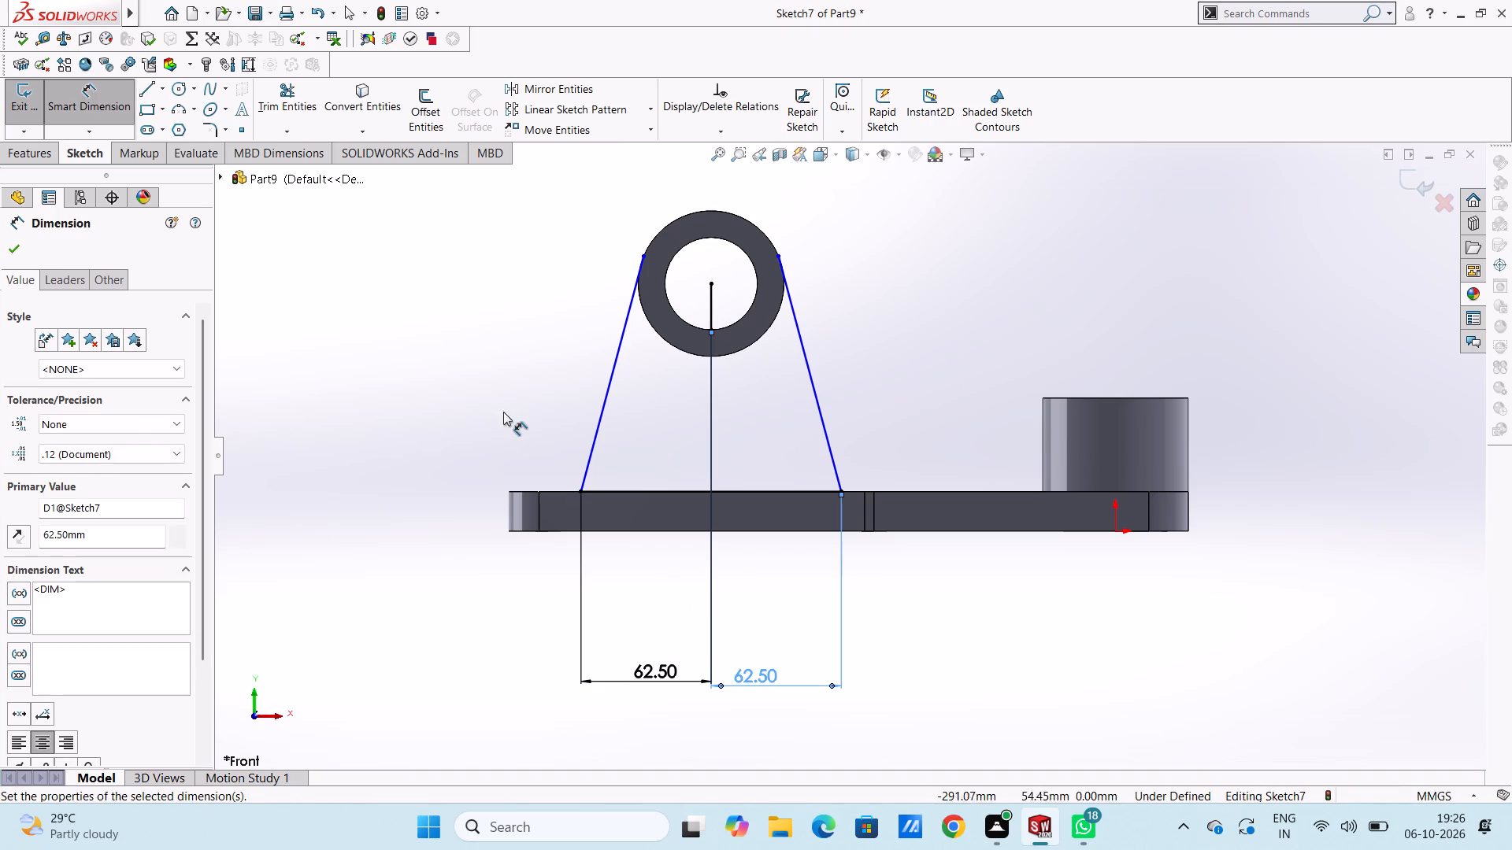
left_click(497, 403)
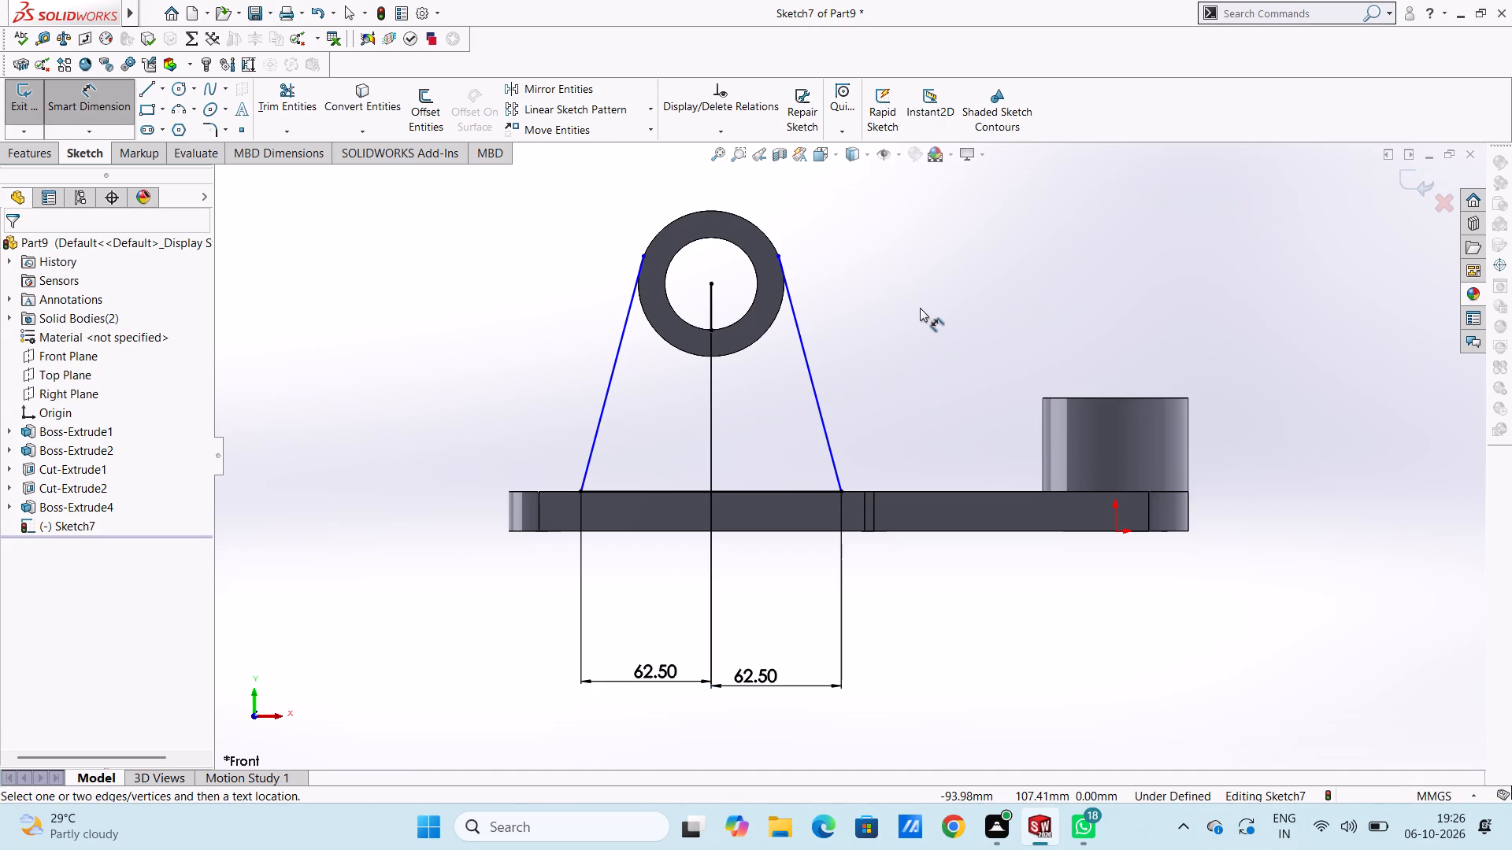
middle_click(920, 308)
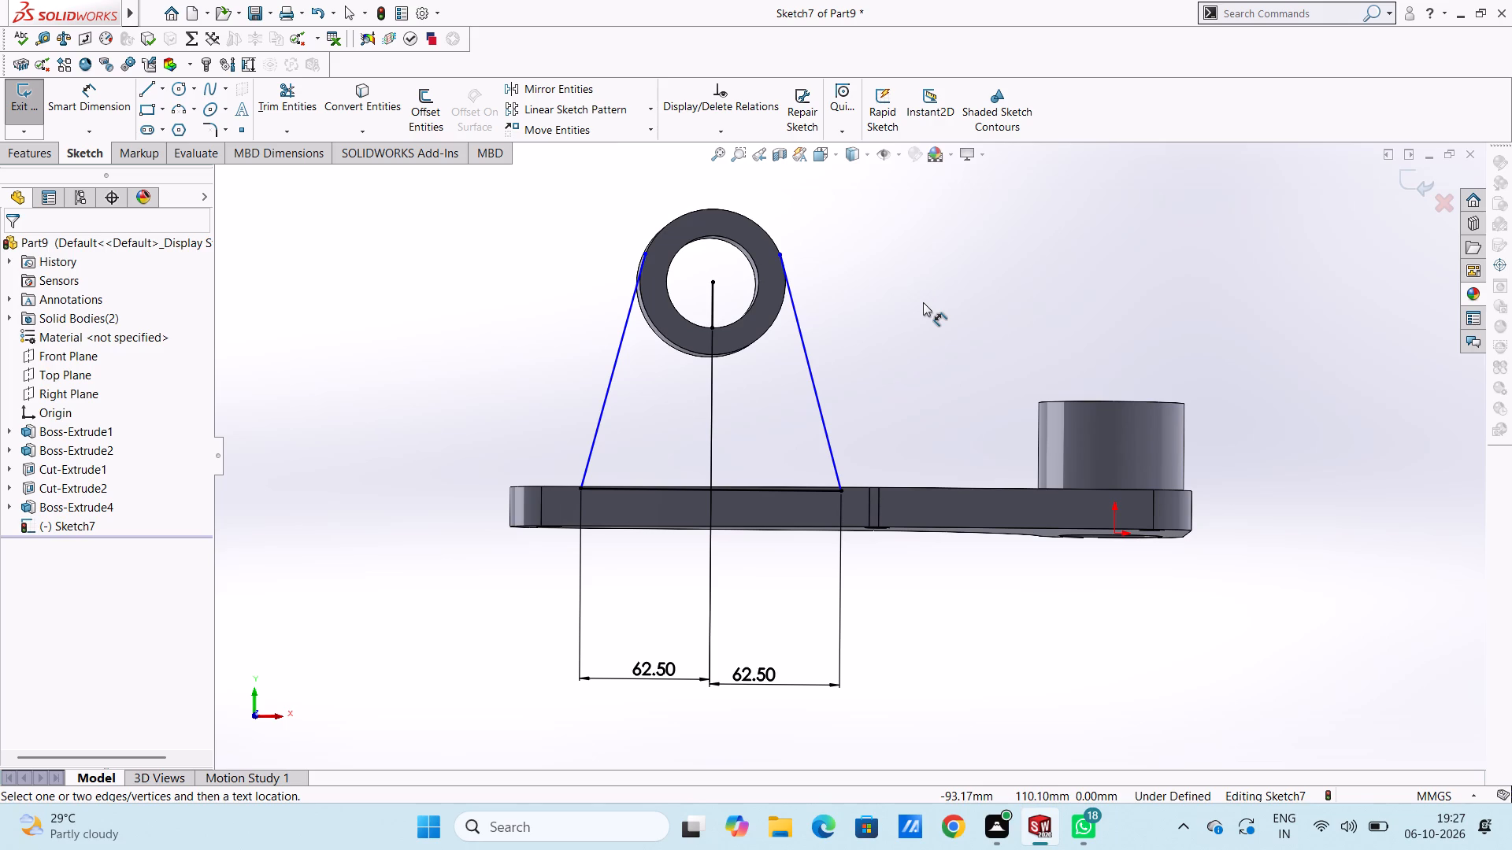
key("Escape")
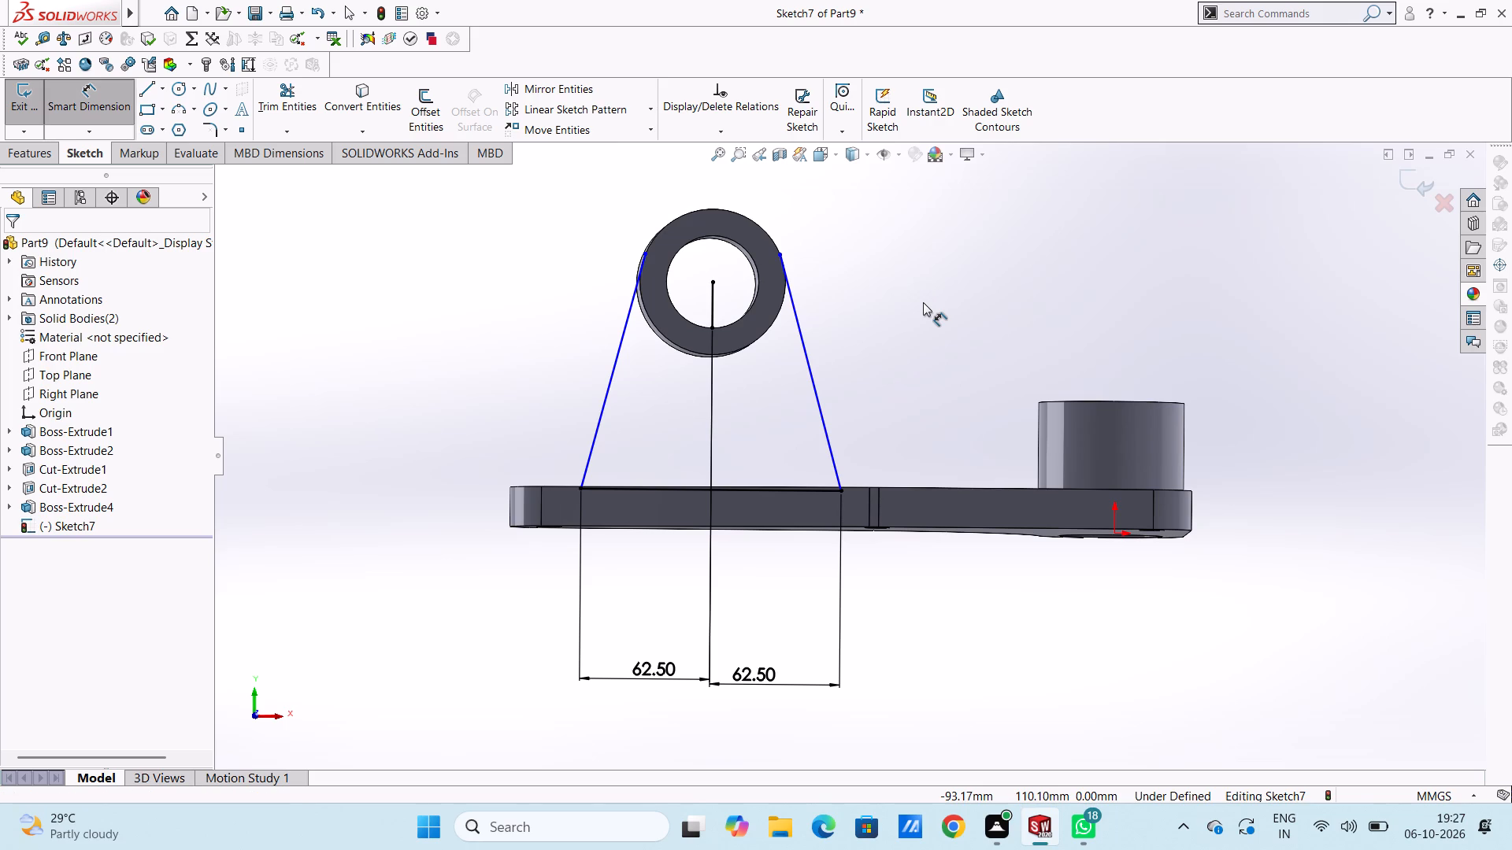
Delete the short vertical line inside the ring's bore, including its associated references.
key("ctrl+1")
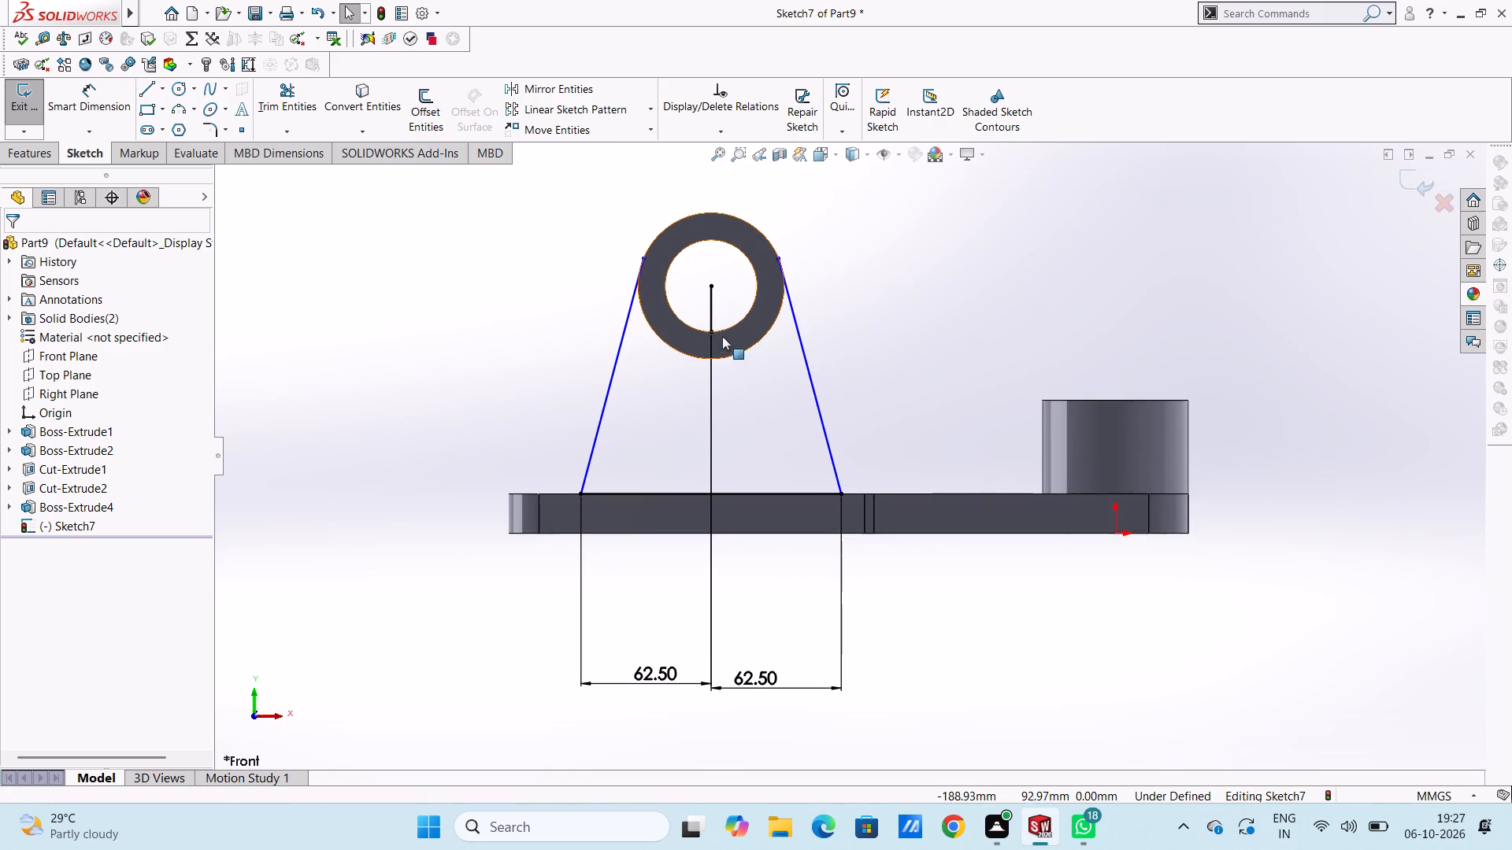
left_click(714, 312)
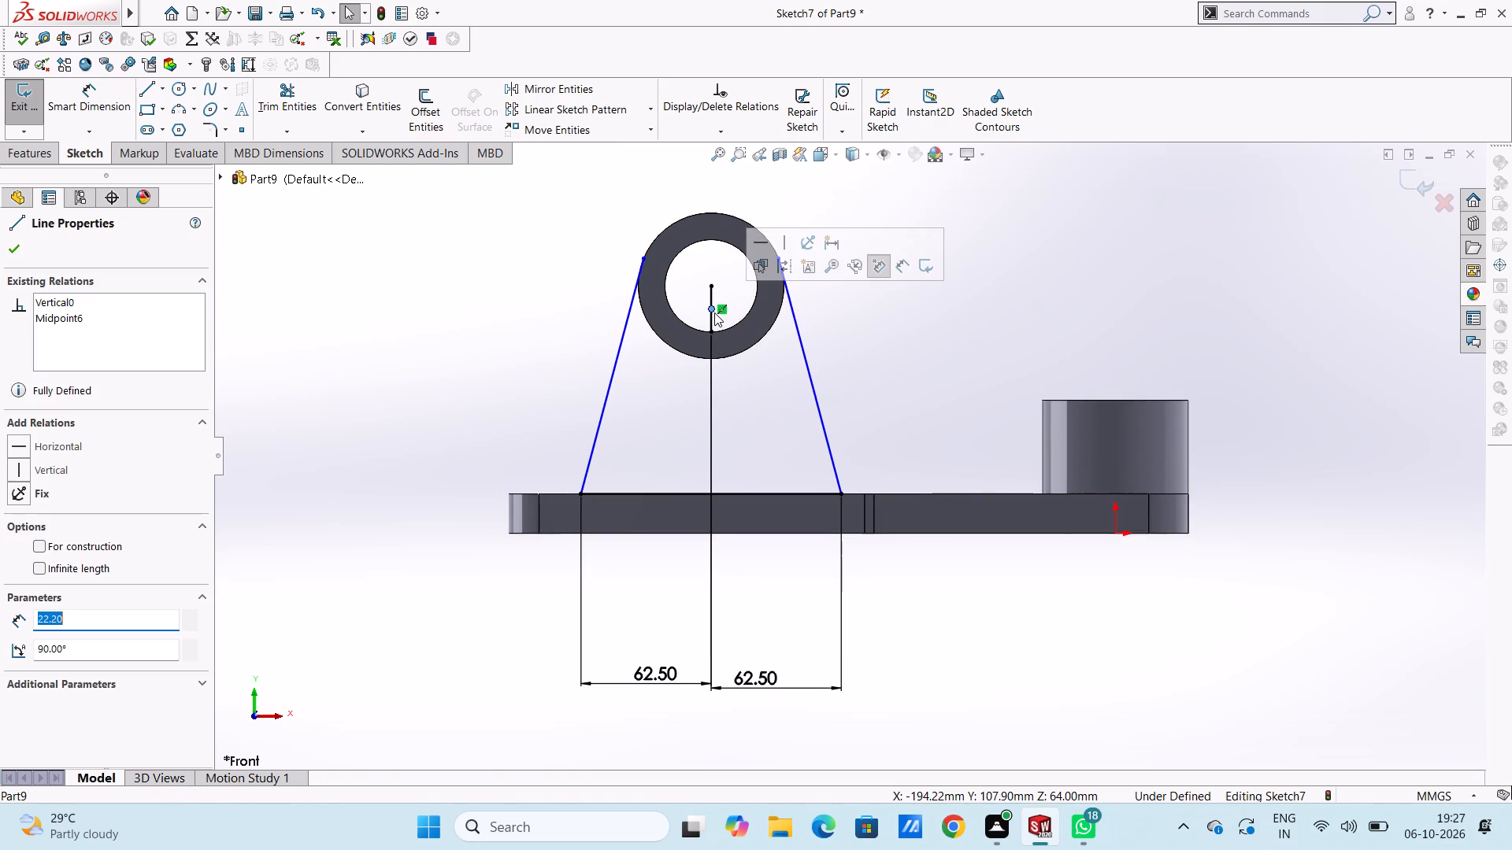
key("Delete")
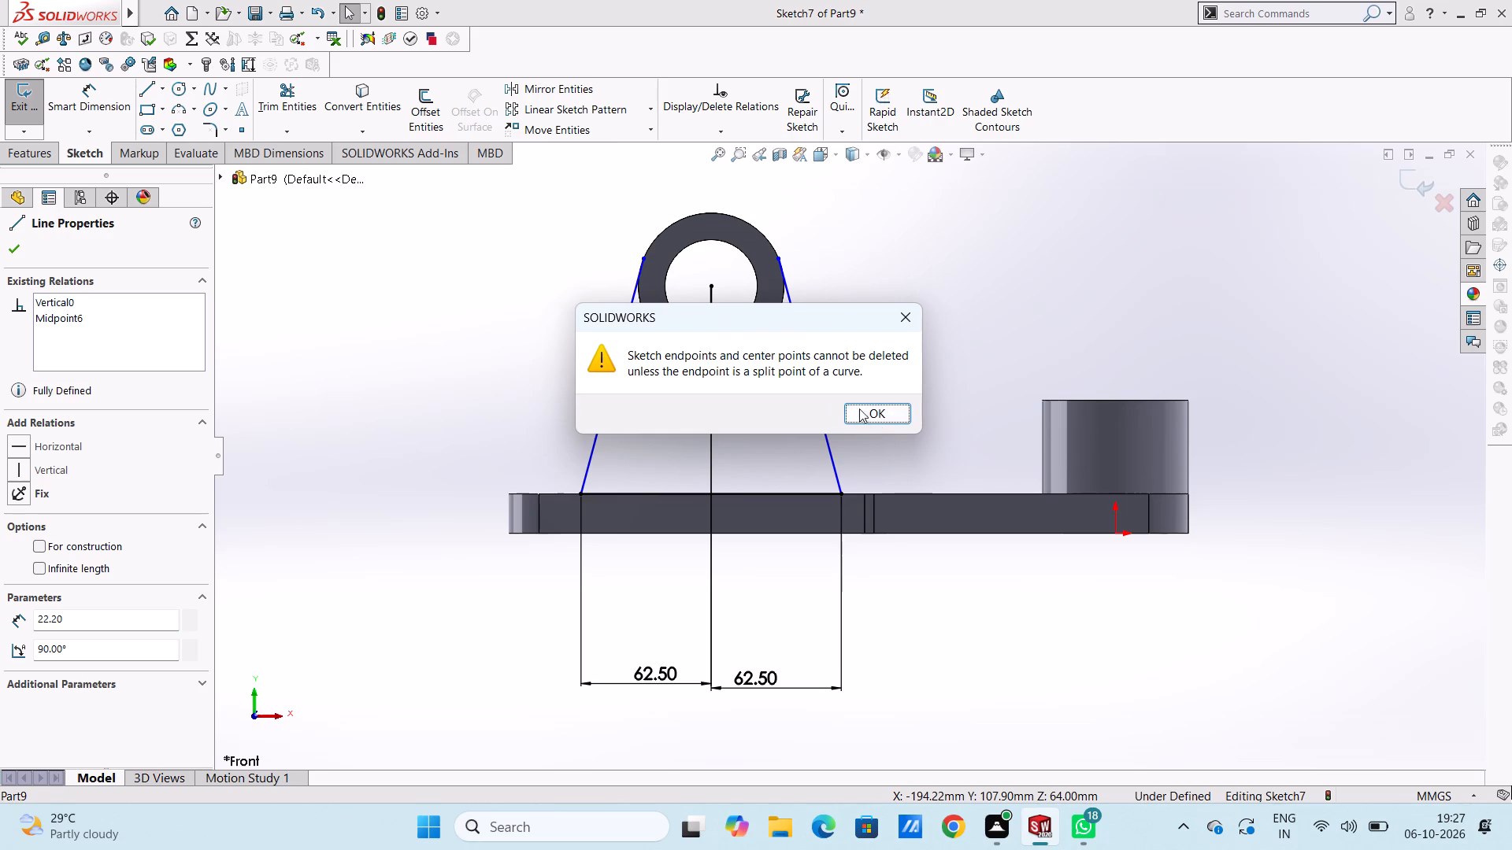
left_click(877, 423)
key("Escape")
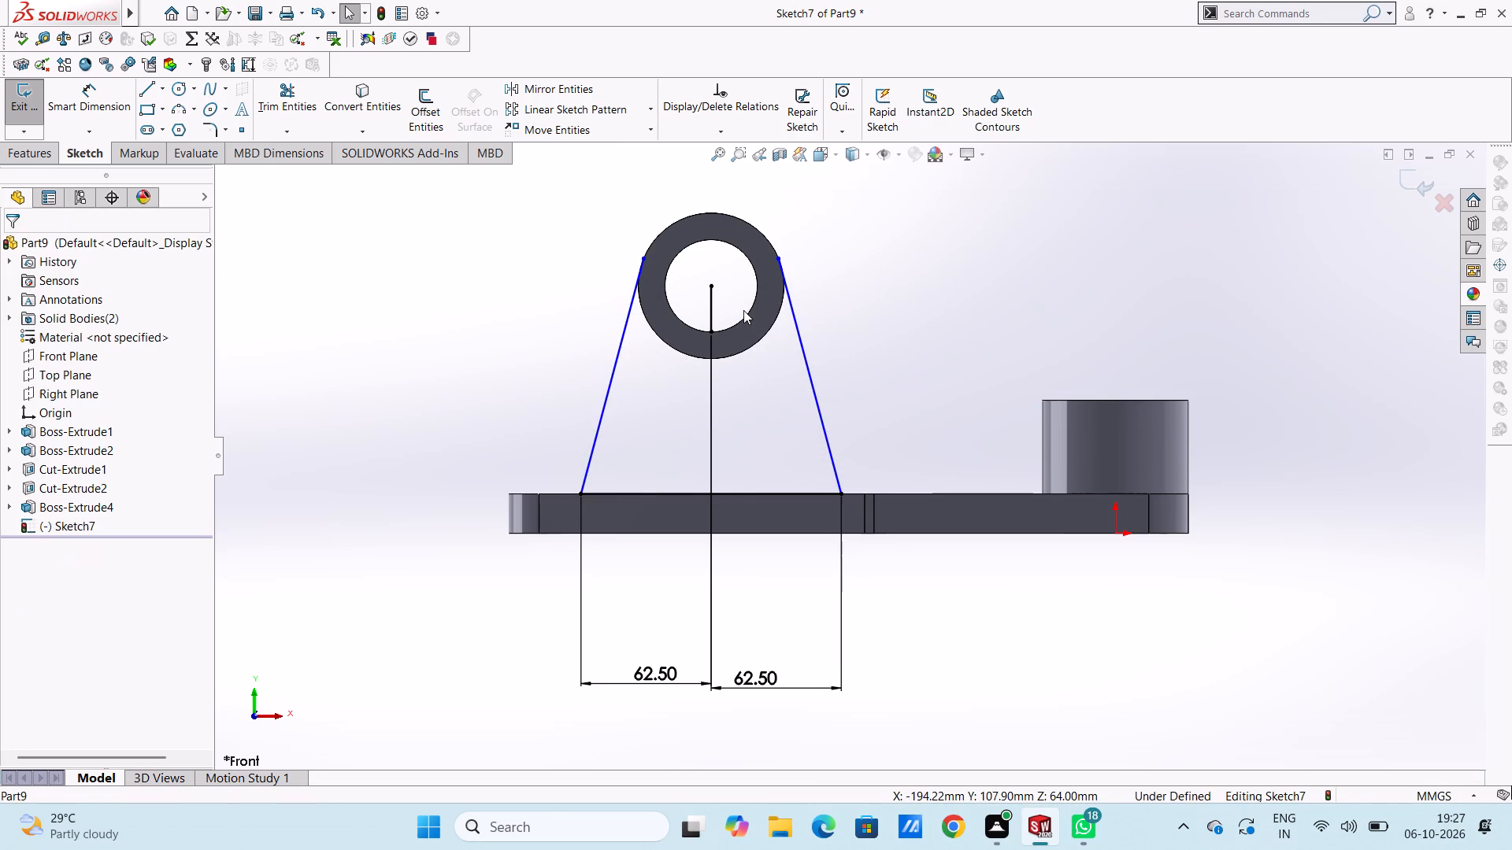
key("Escape")
left_click(710, 296)
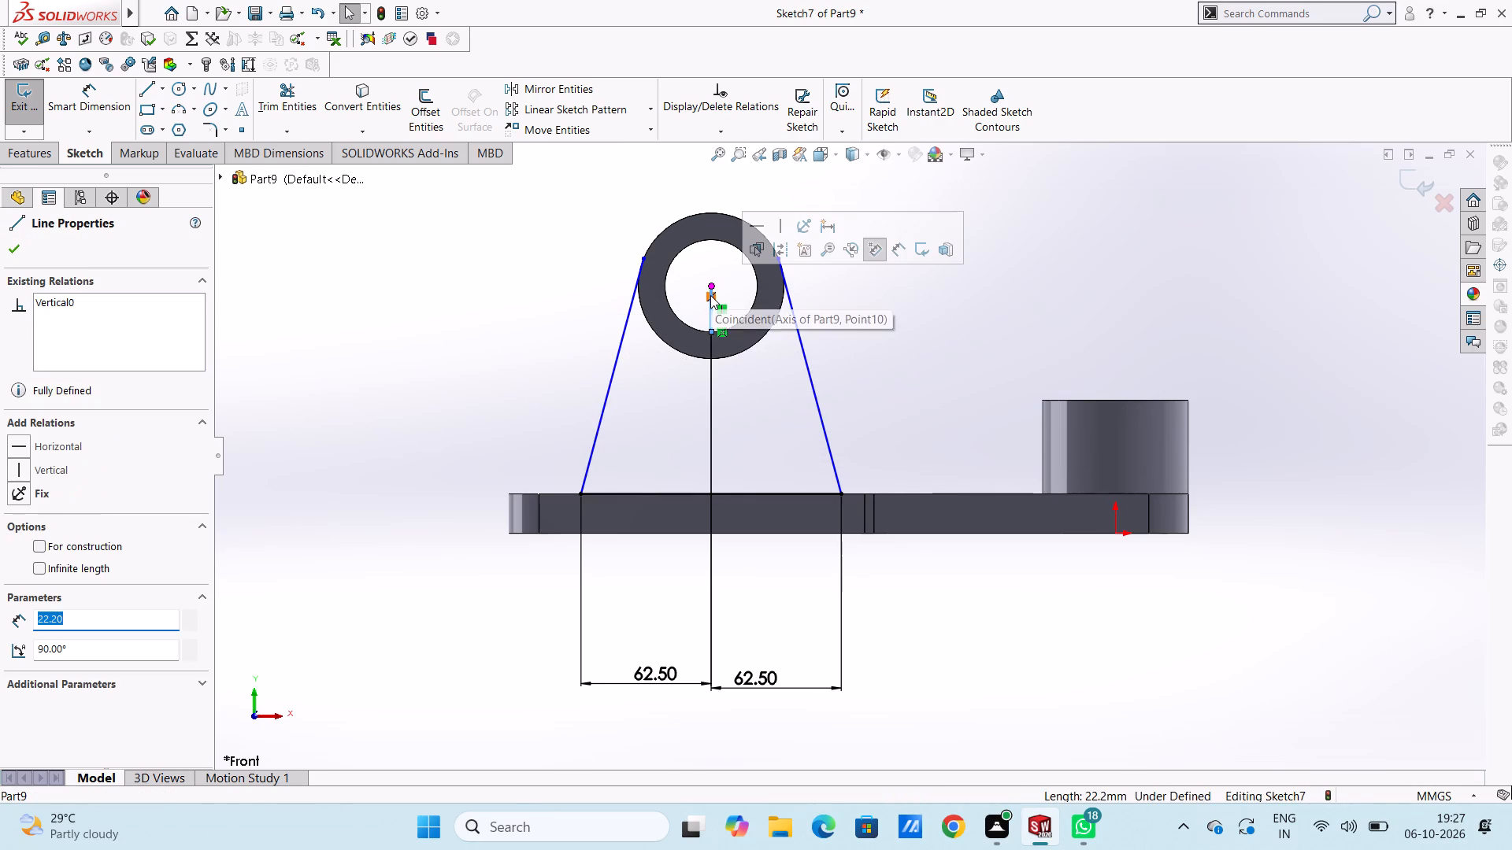
key("Delete")
left_click(653, 413)
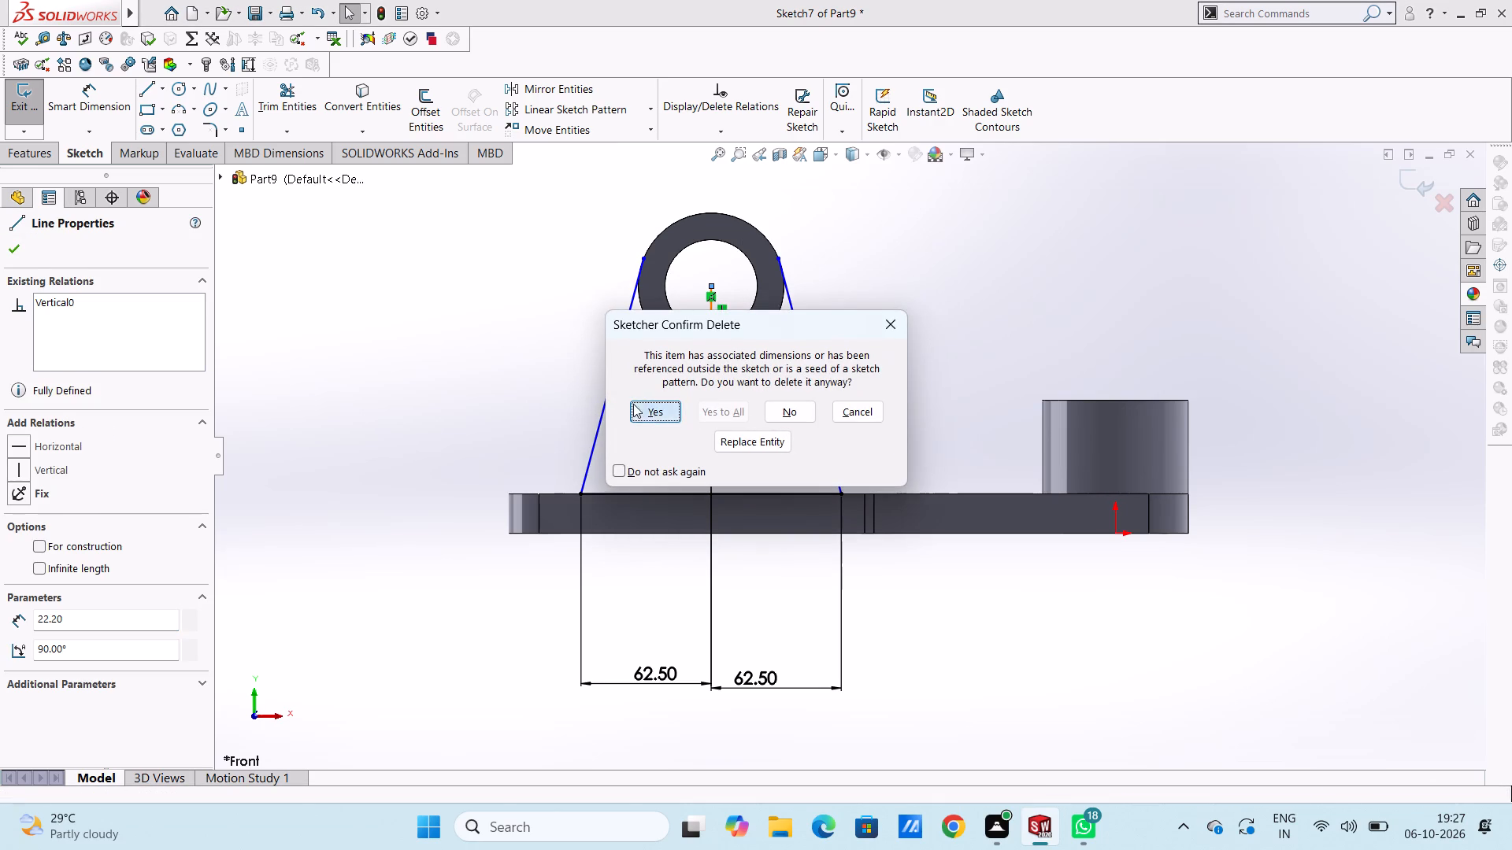
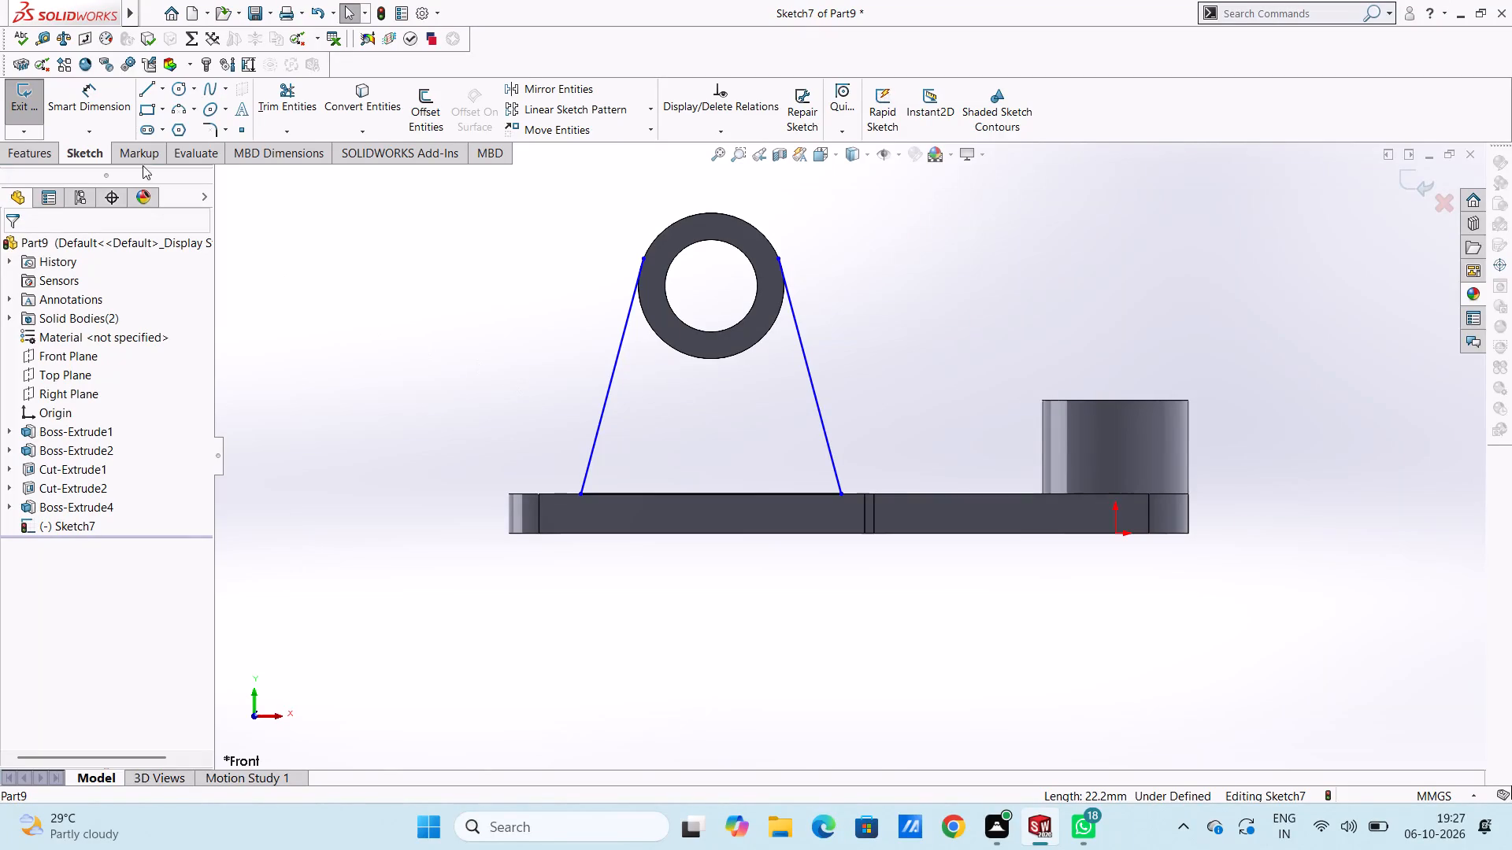
Dimension the web sketch's base line on the plate as 125 mm.
left_click(100, 105)
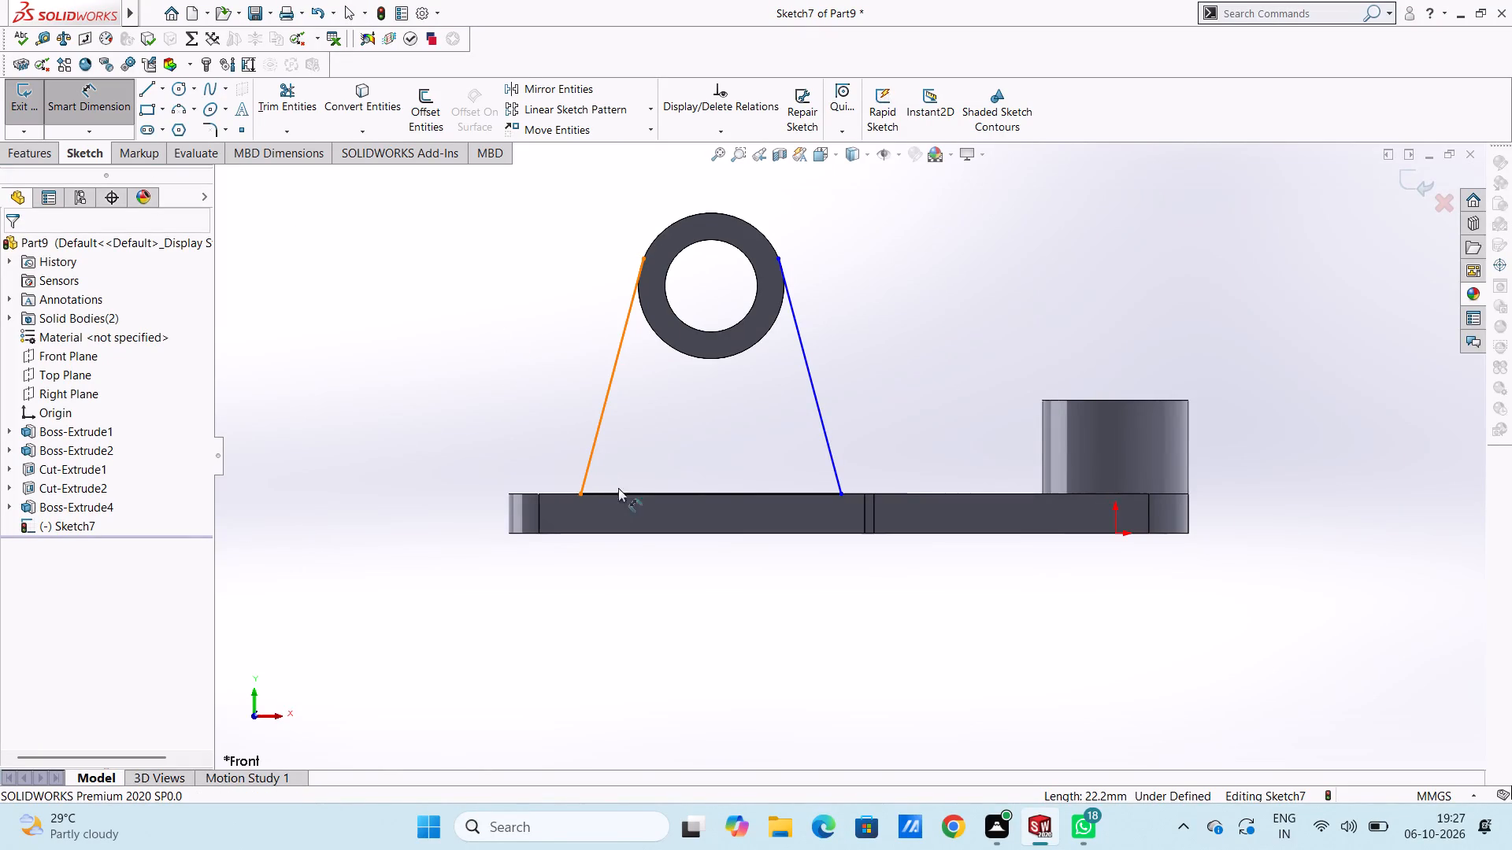
left_click(625, 490)
left_click(669, 675)
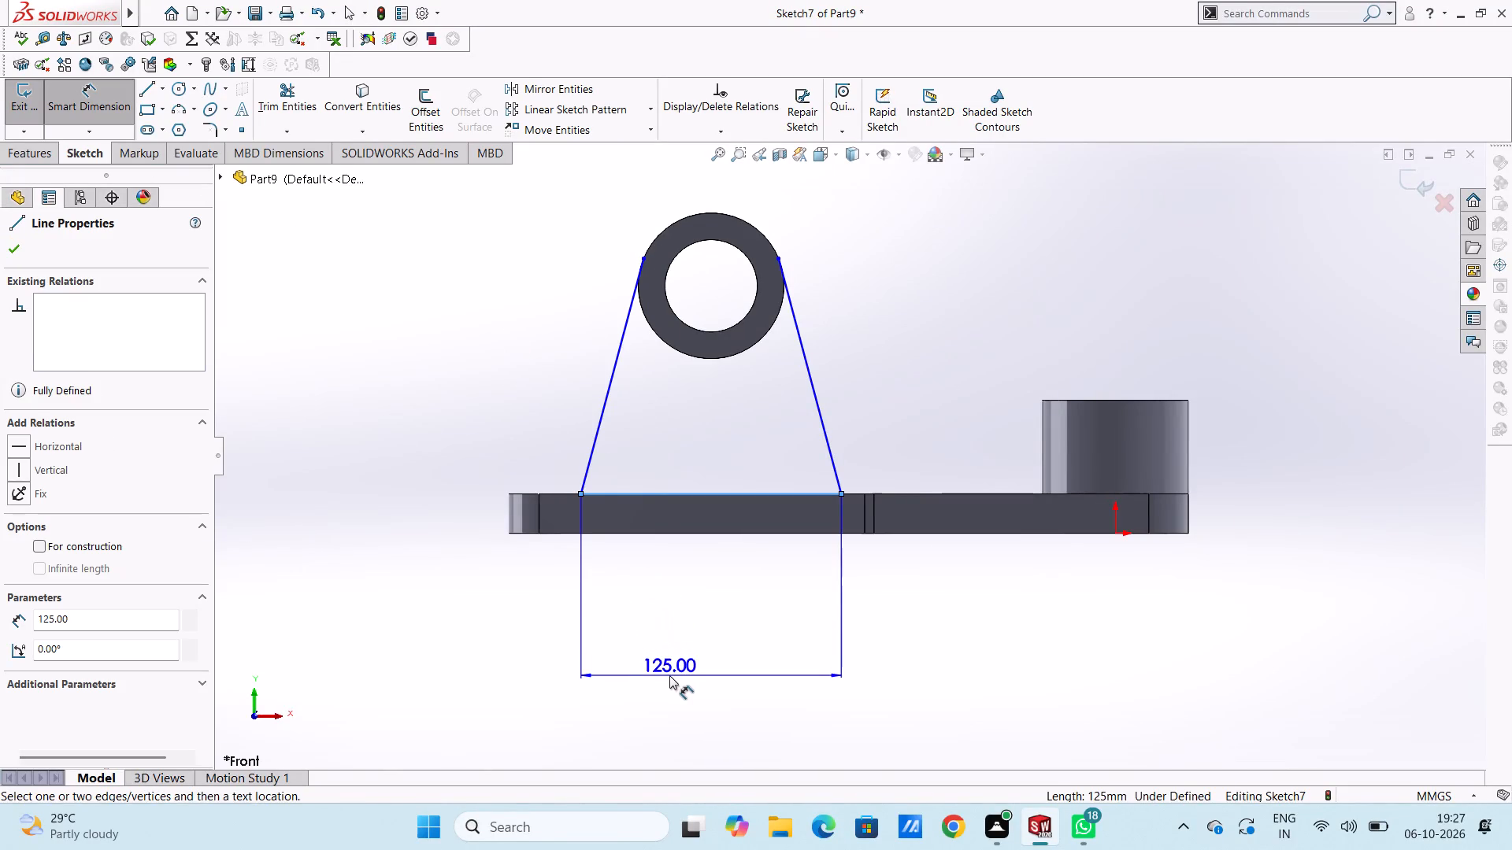
left_click(606, 652)
left_click(502, 607)
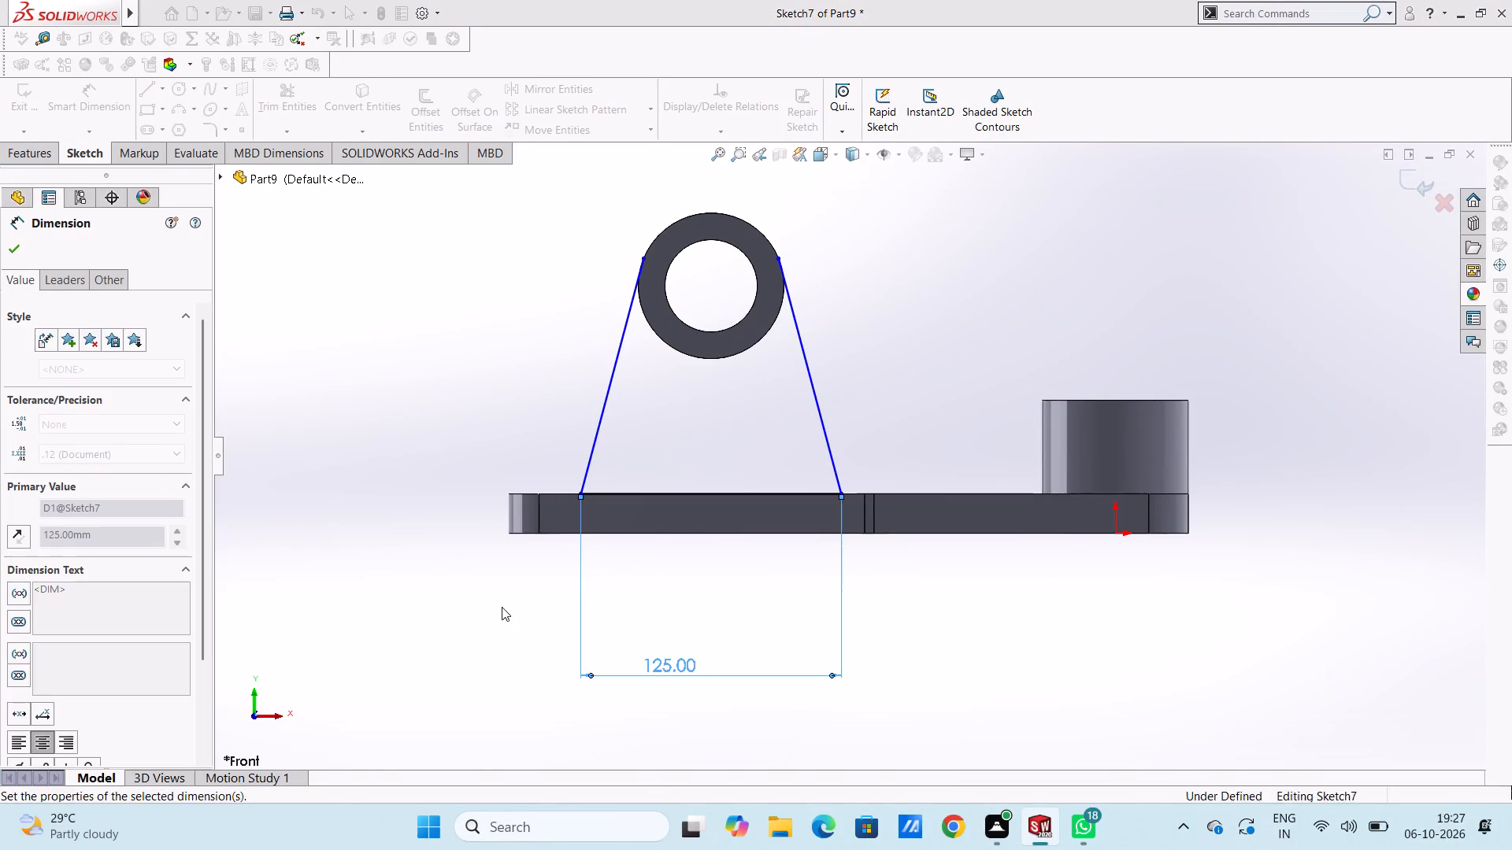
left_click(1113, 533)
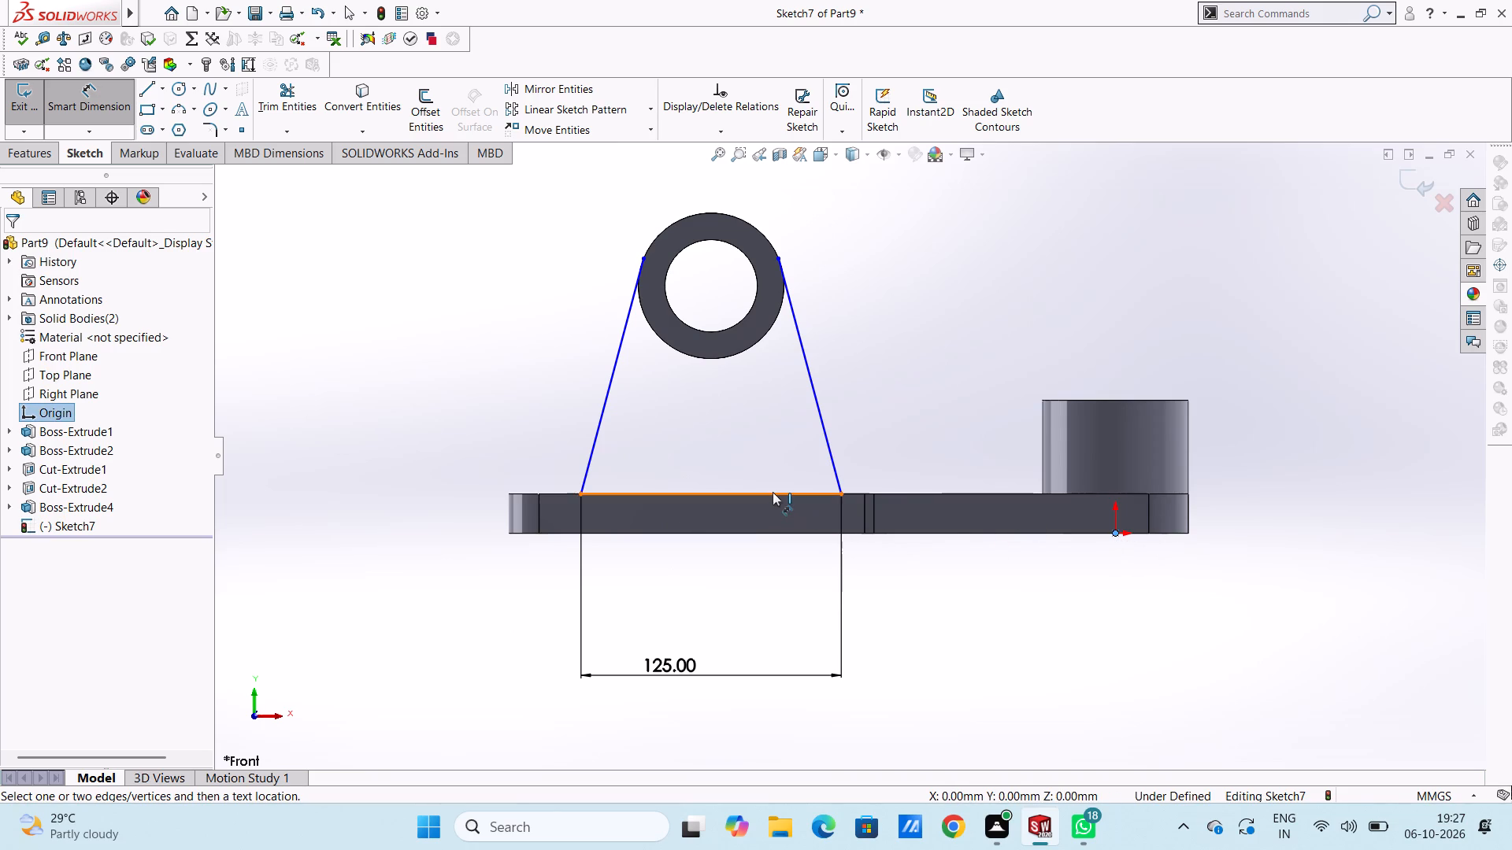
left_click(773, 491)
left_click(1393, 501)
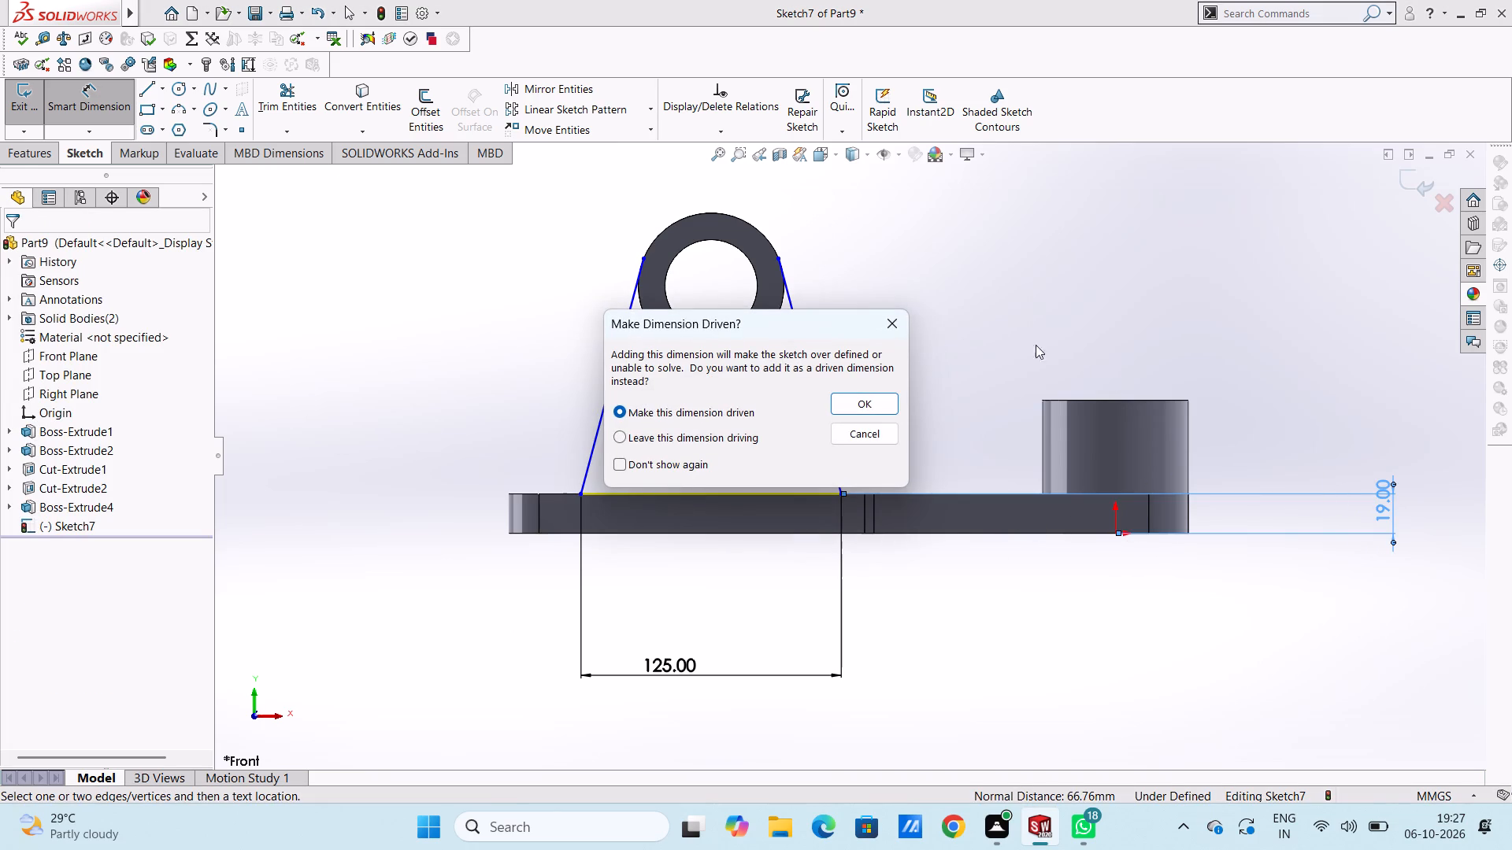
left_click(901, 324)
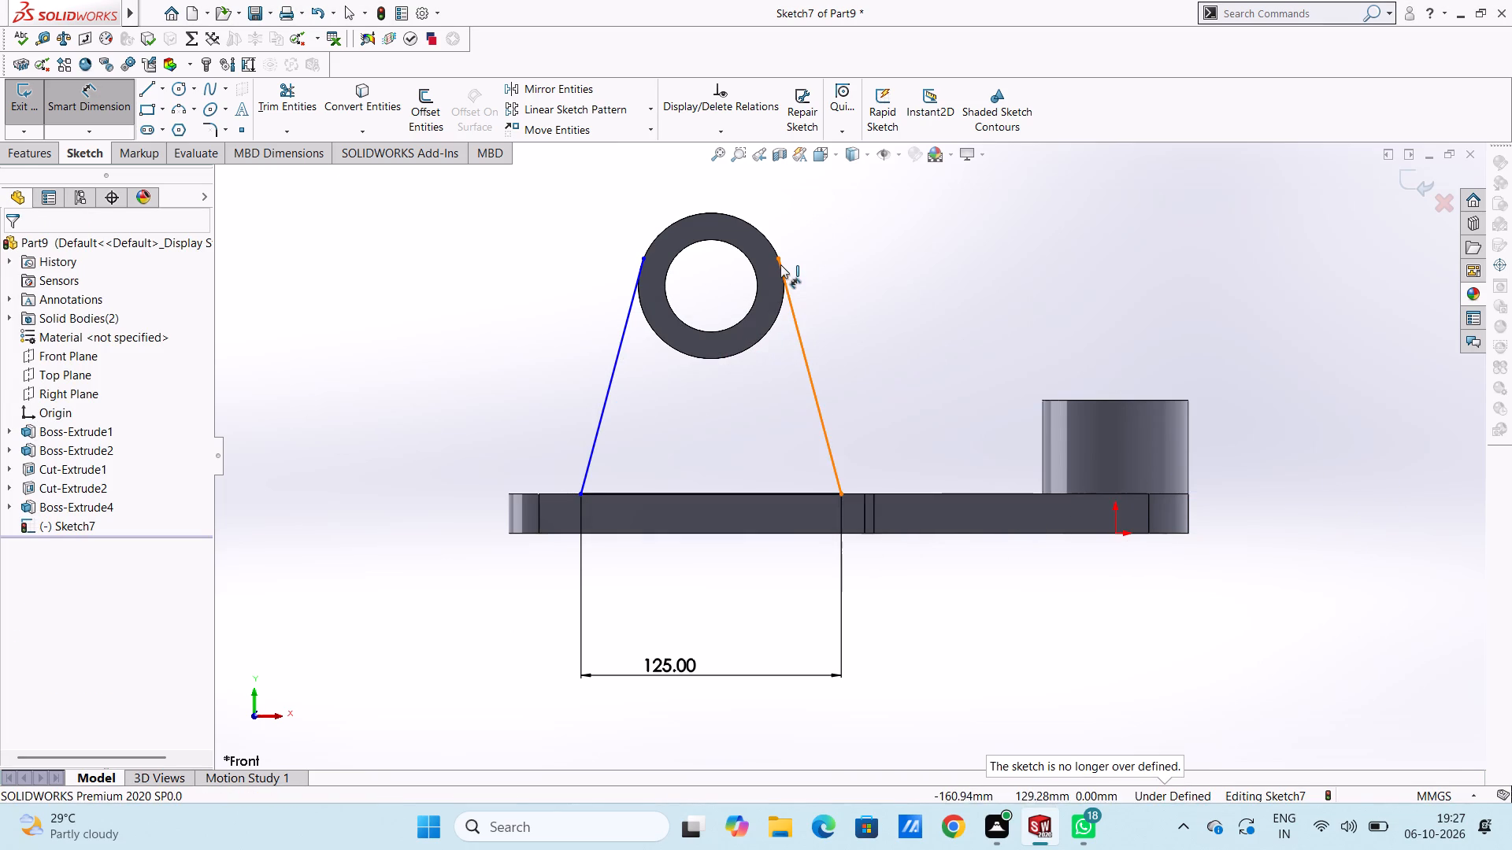
Dimension the horizontal distance between the upper and lower endpoints of each sloping web line as 30.10 mm.
left_click(777, 261)
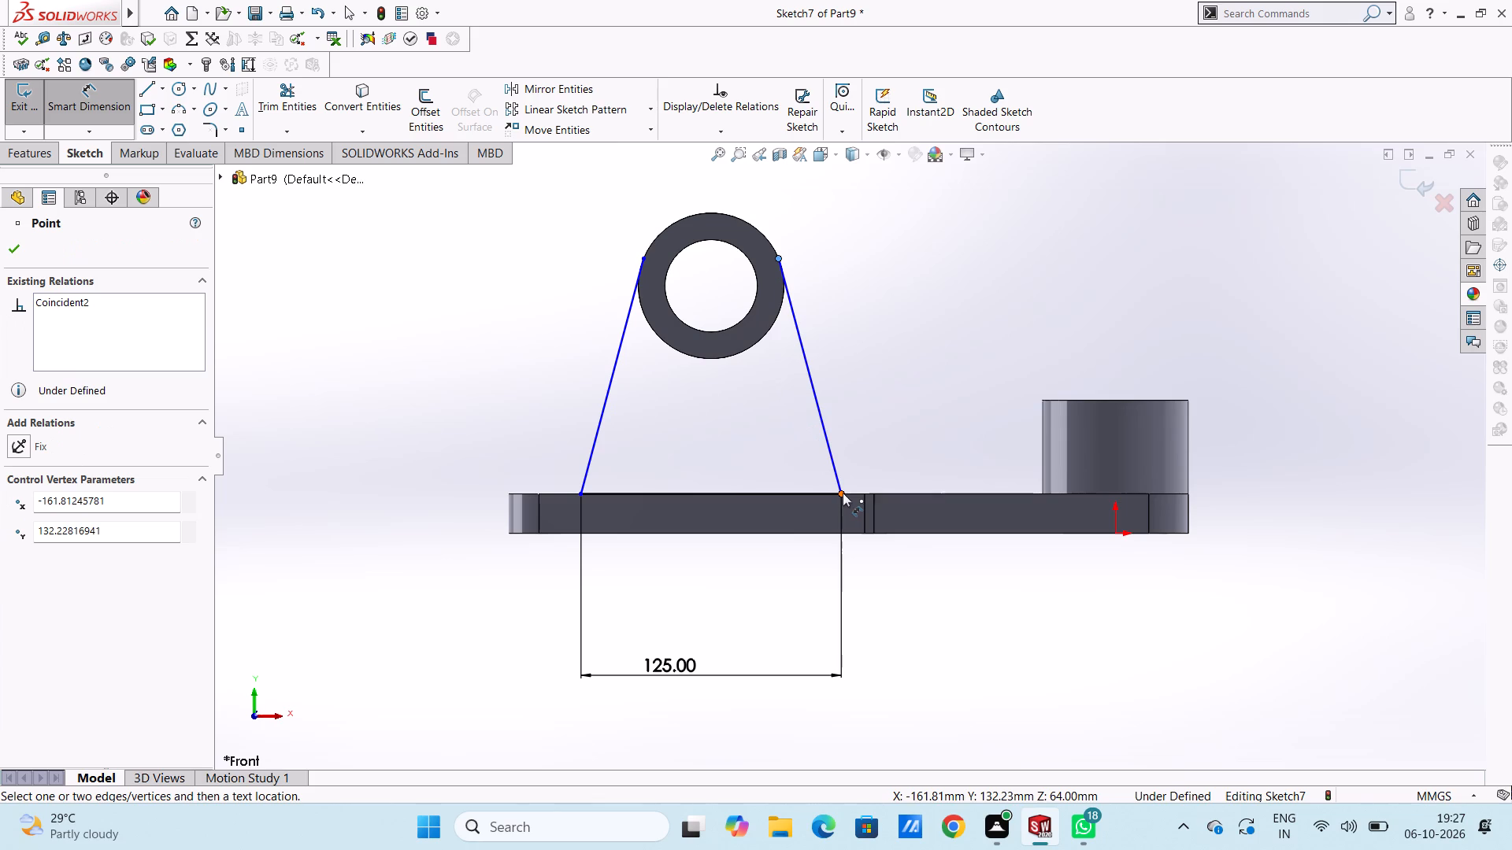
left_click(843, 493)
left_click(816, 604)
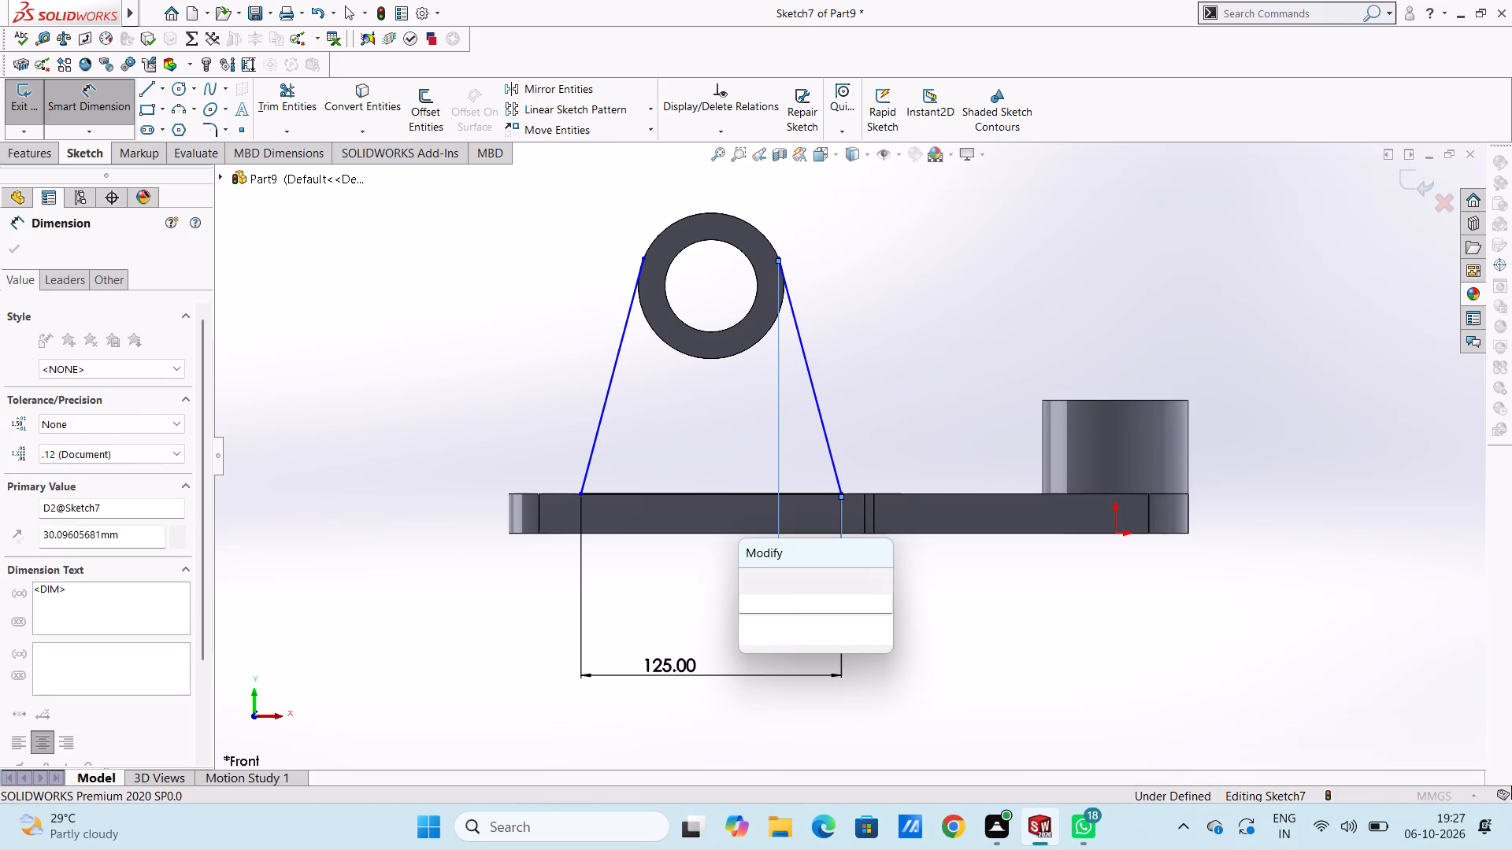
left_click(743, 582)
left_click(689, 602)
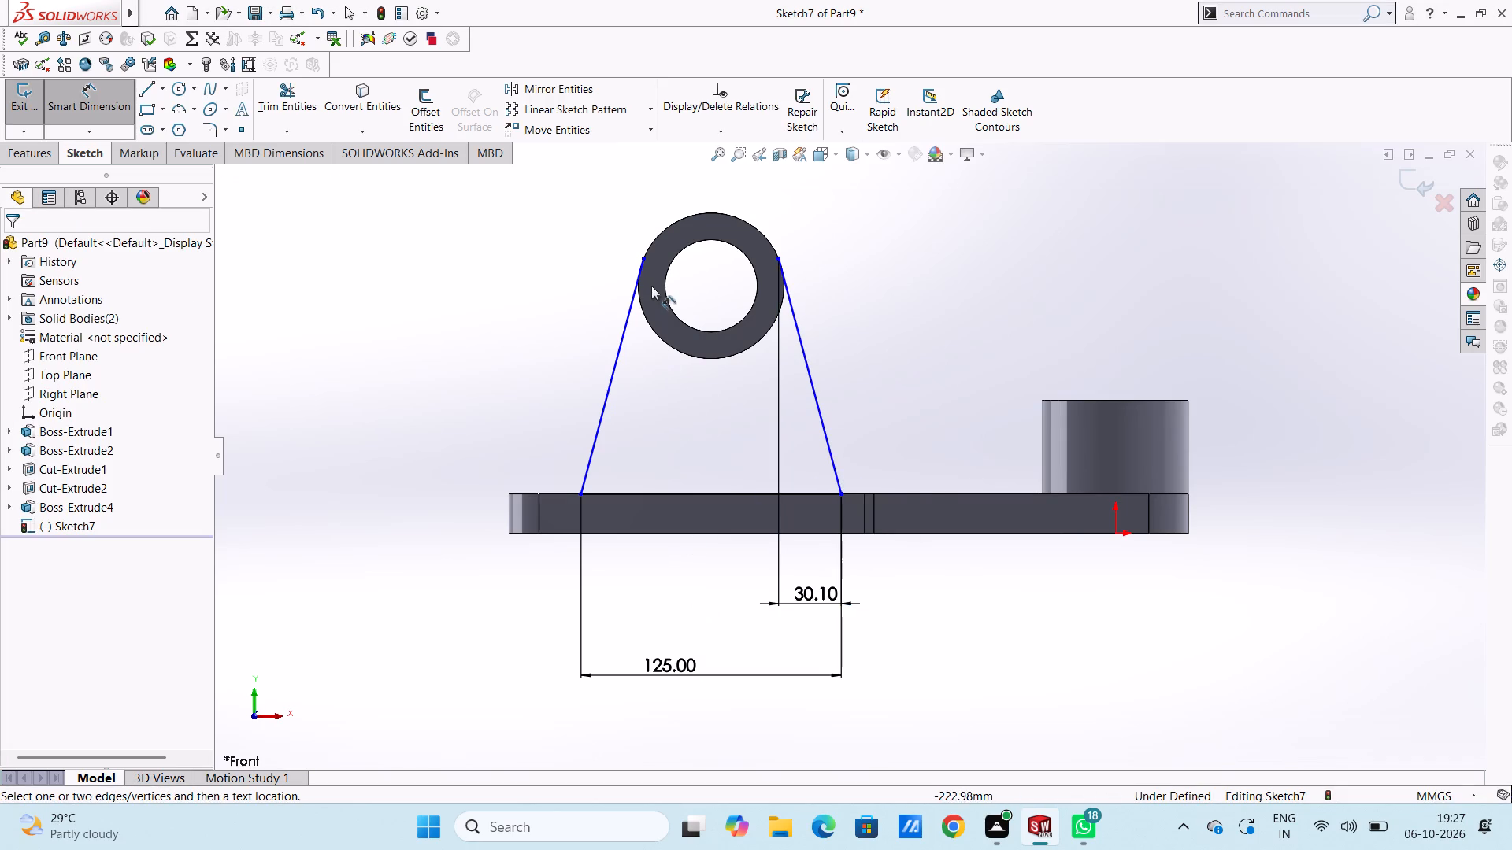
left_click(647, 259)
left_click(581, 495)
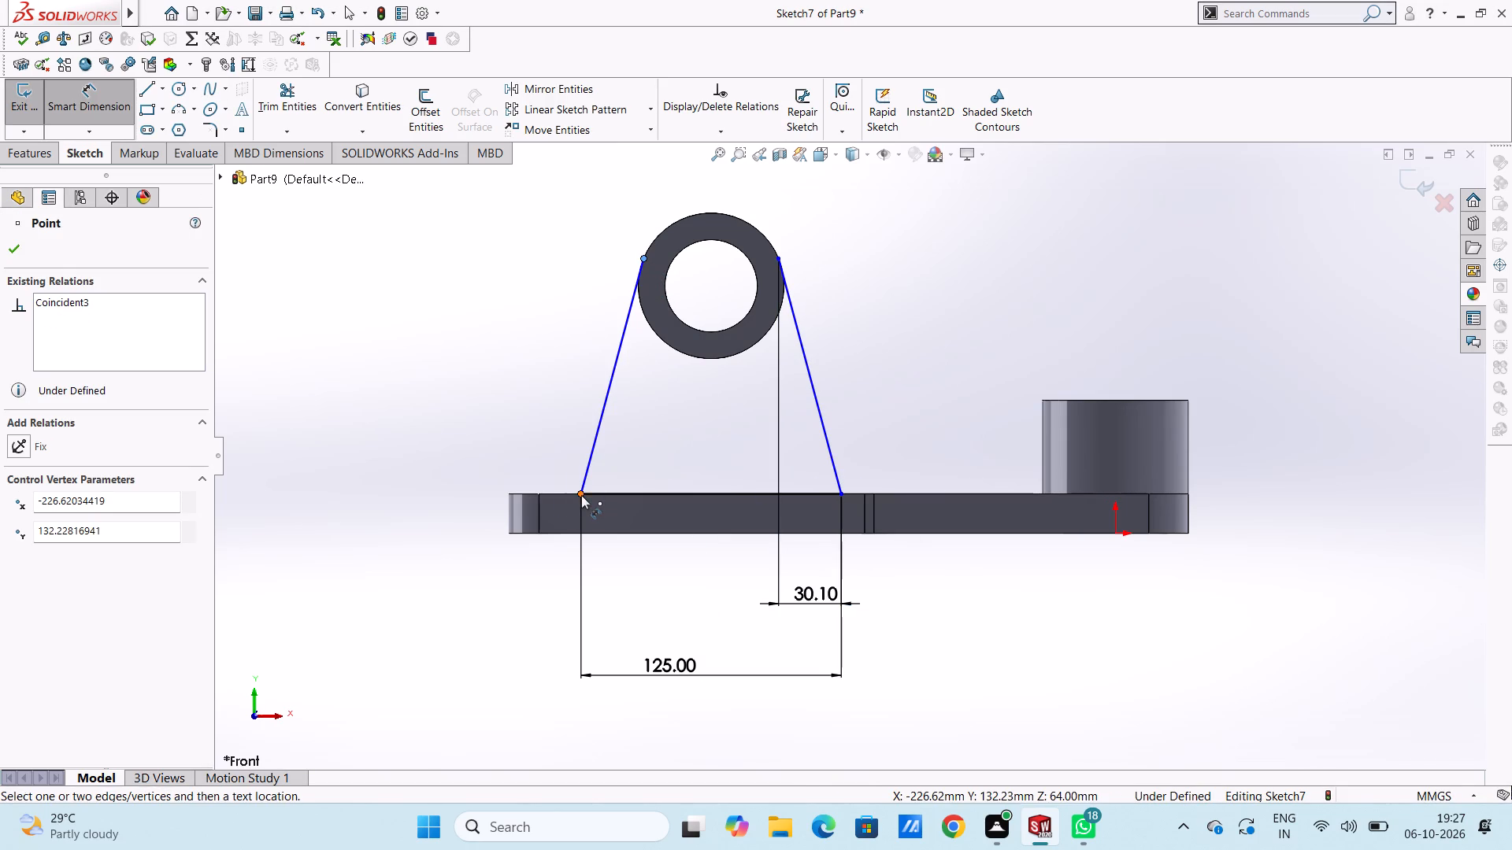
left_click(613, 623)
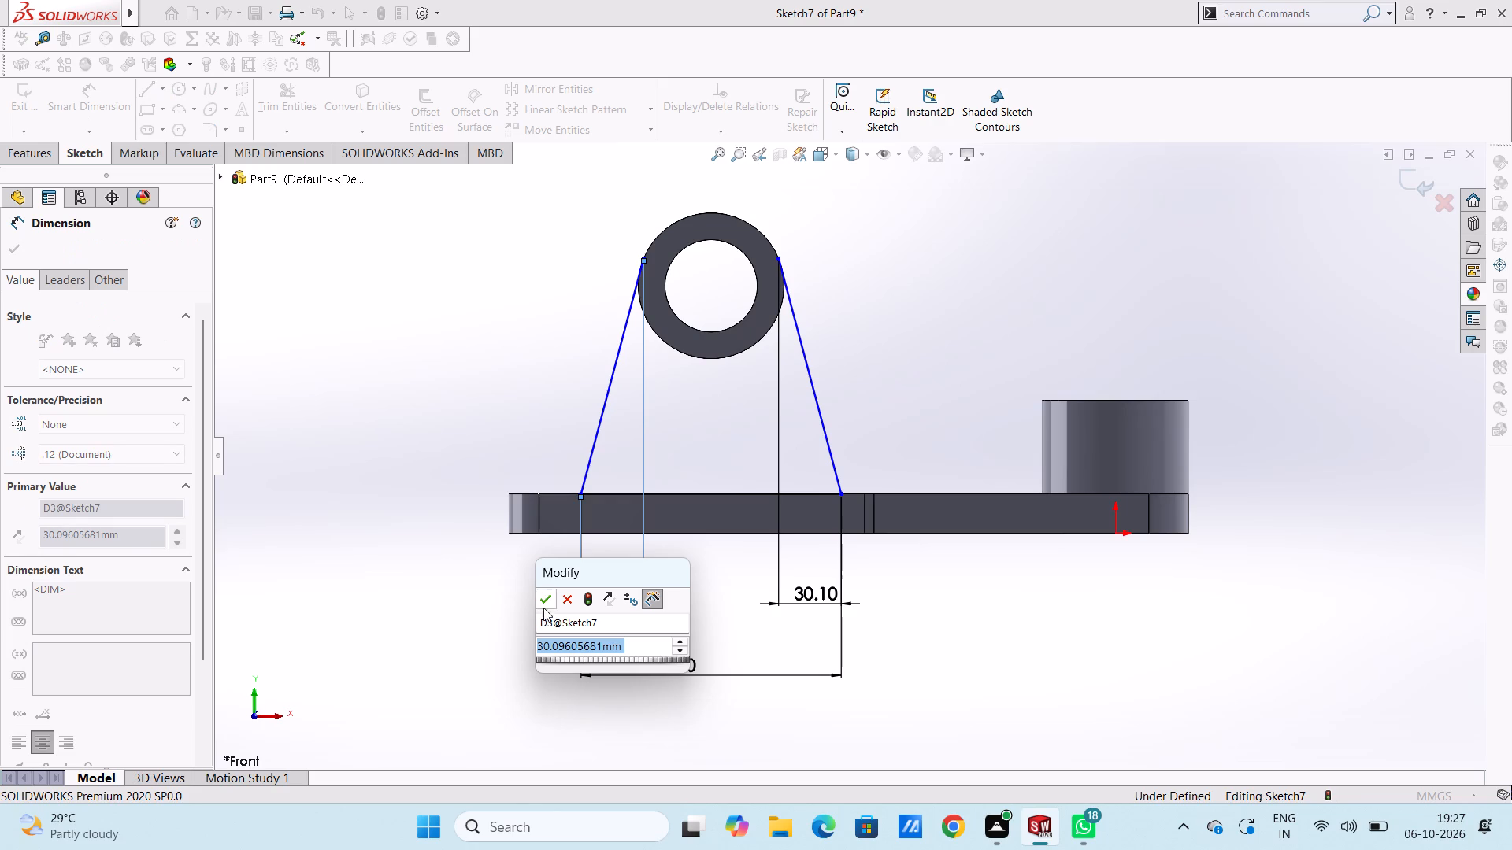
left_click(542, 596)
left_click(531, 595)
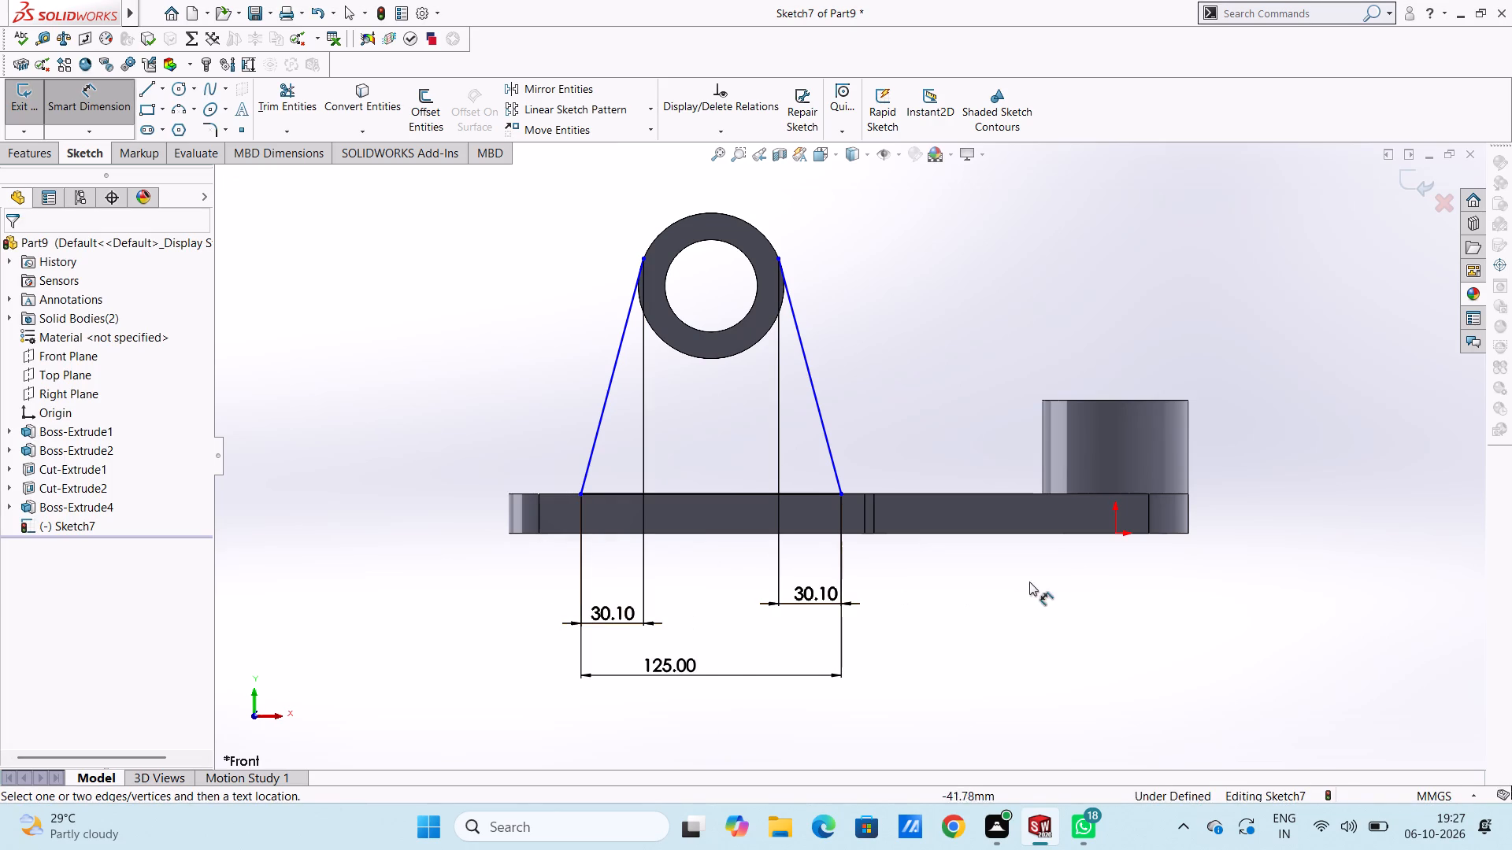
Dimension the vertical height from the origin to the upper end of the sloping line nearer the plate's boss as 132.23 mm.
left_click(1117, 530)
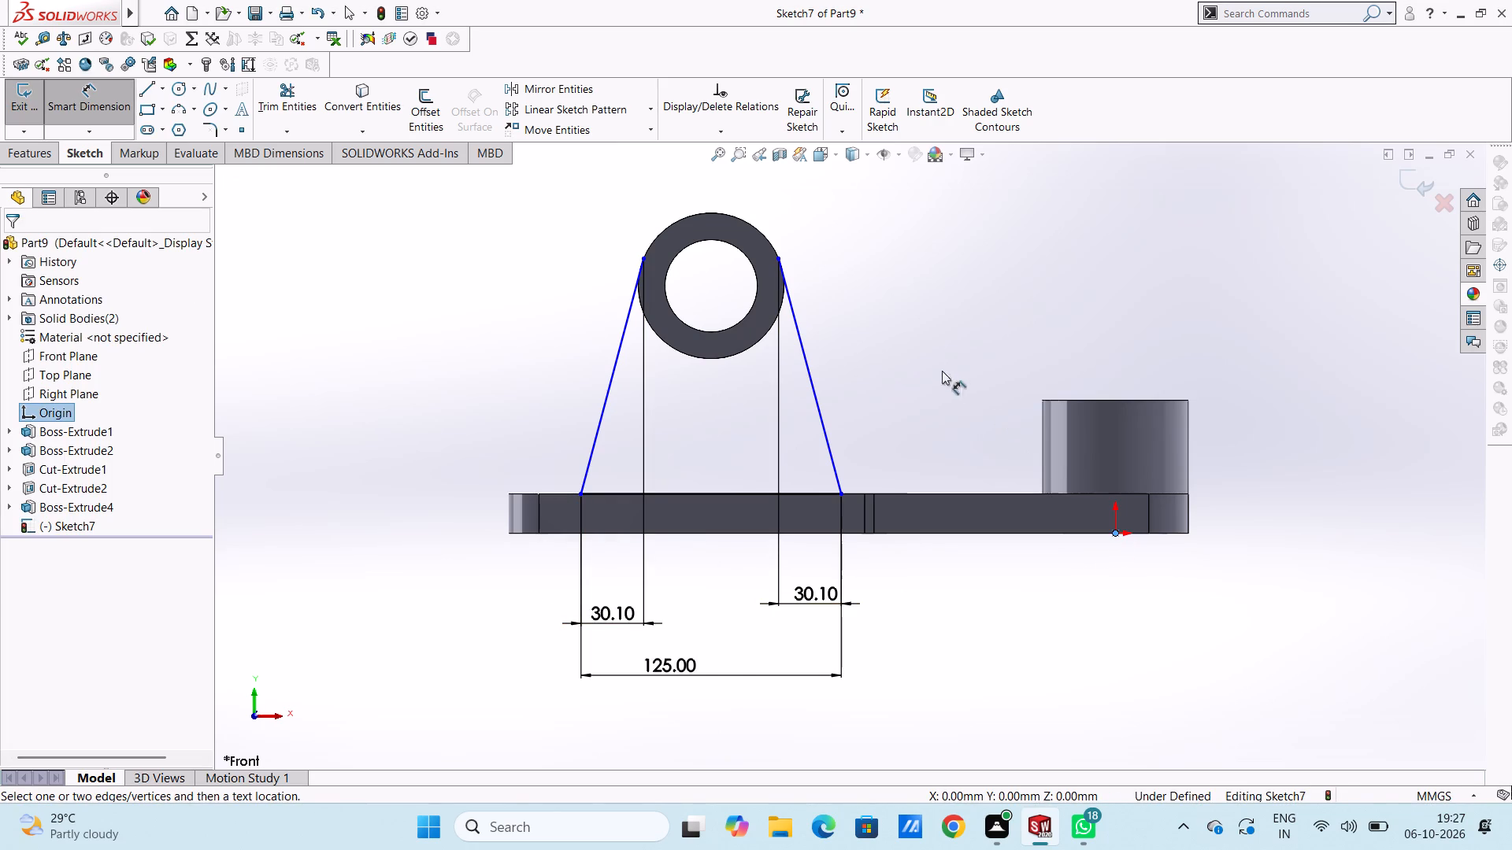
left_click(781, 260)
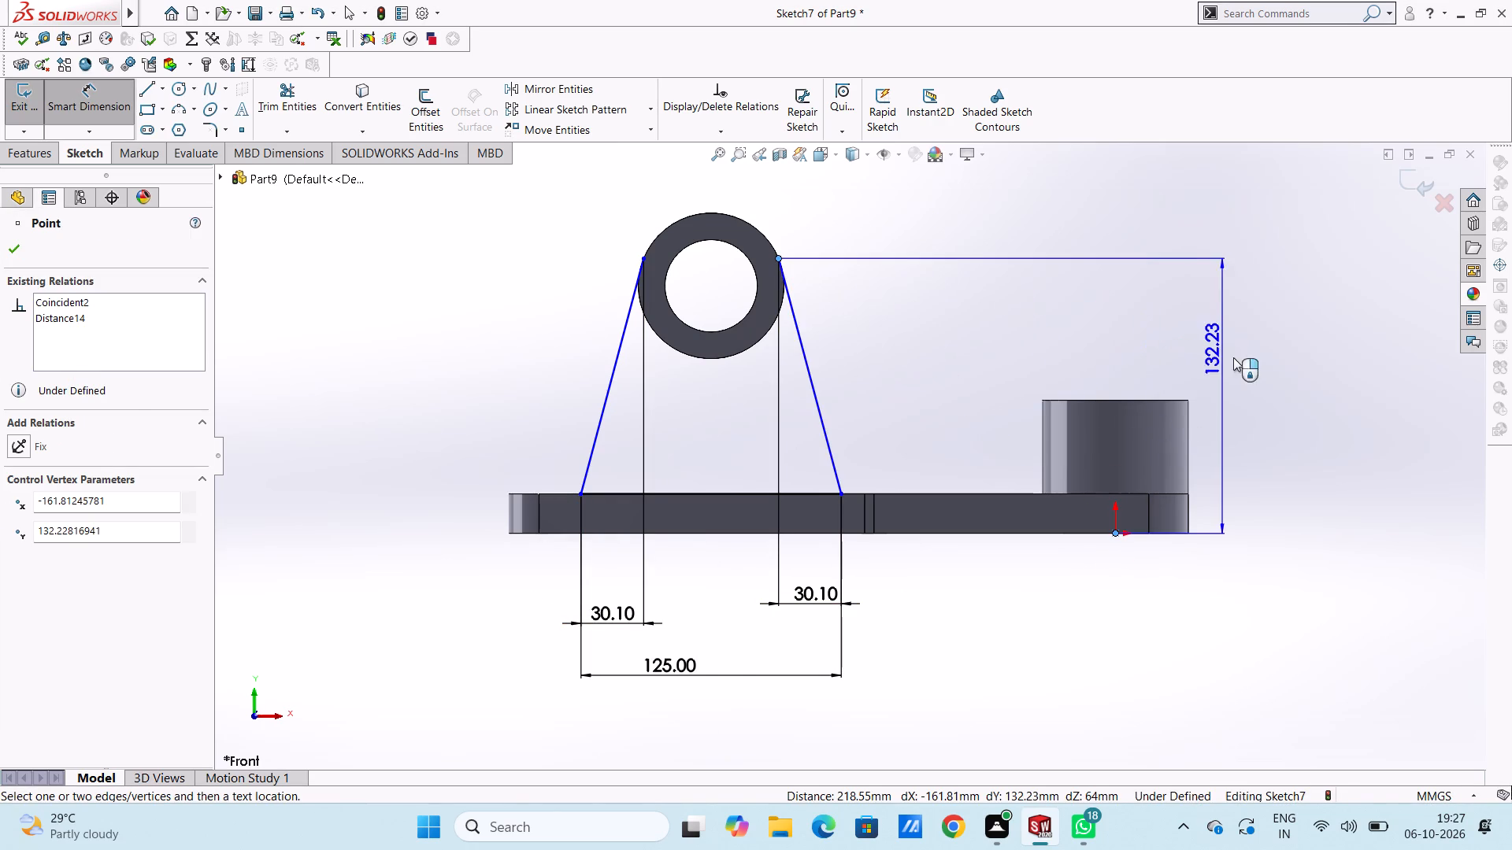
left_click(1258, 369)
left_click(1188, 344)
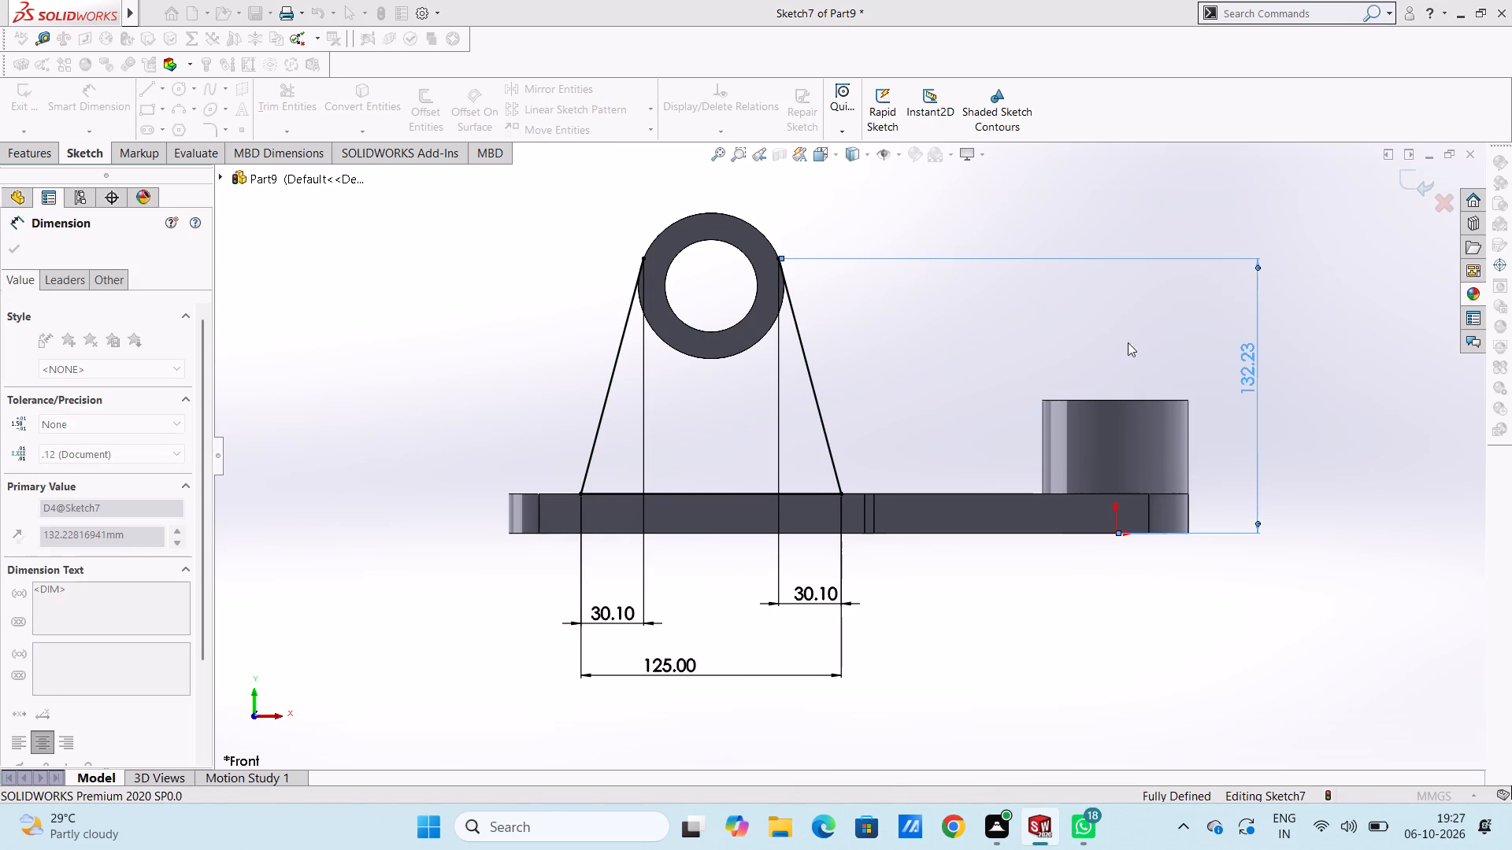
left_click(1025, 338)
key("Escape")
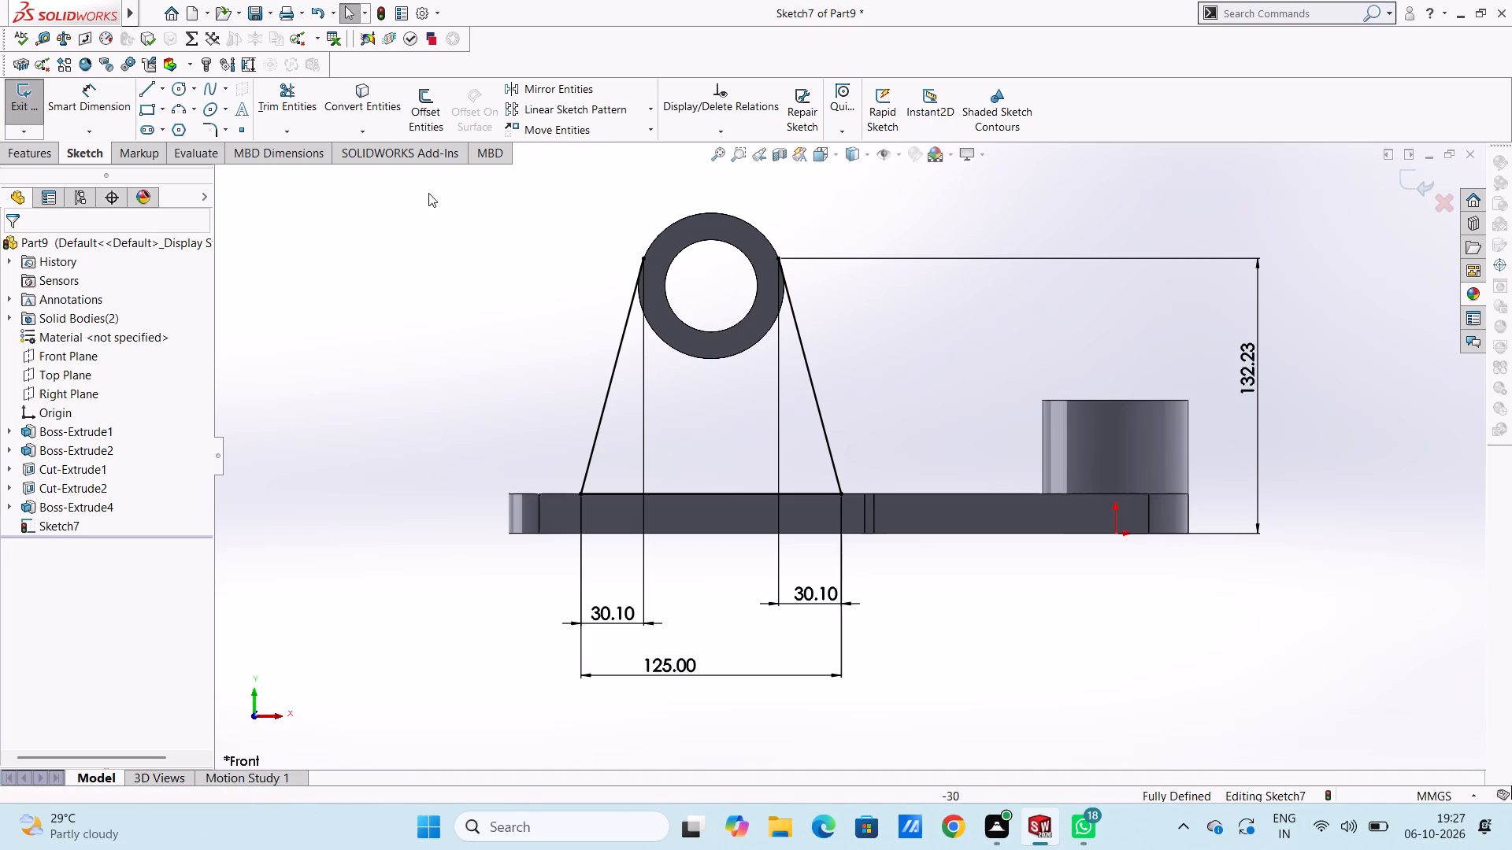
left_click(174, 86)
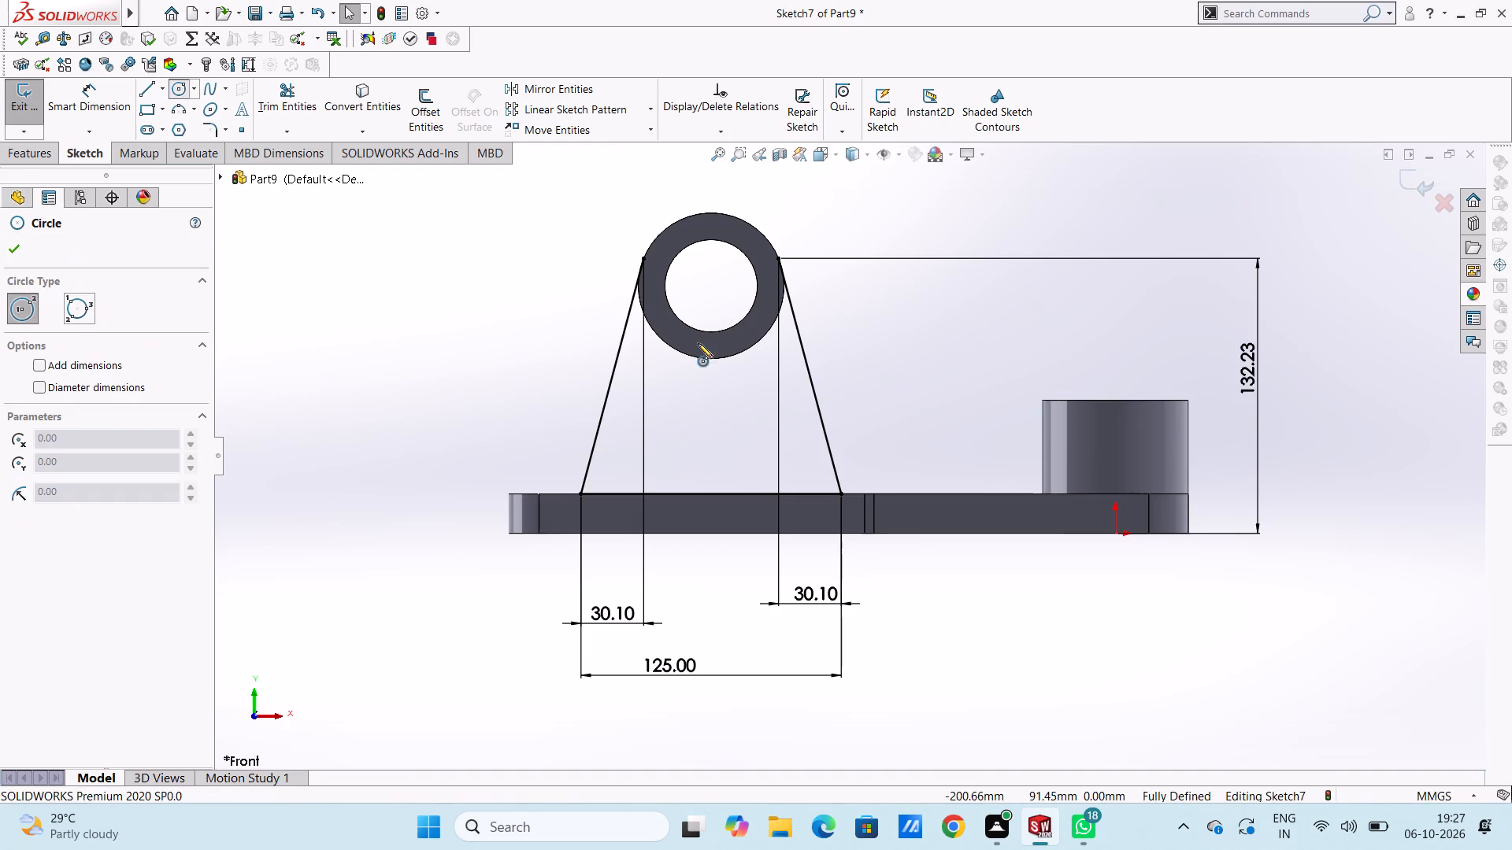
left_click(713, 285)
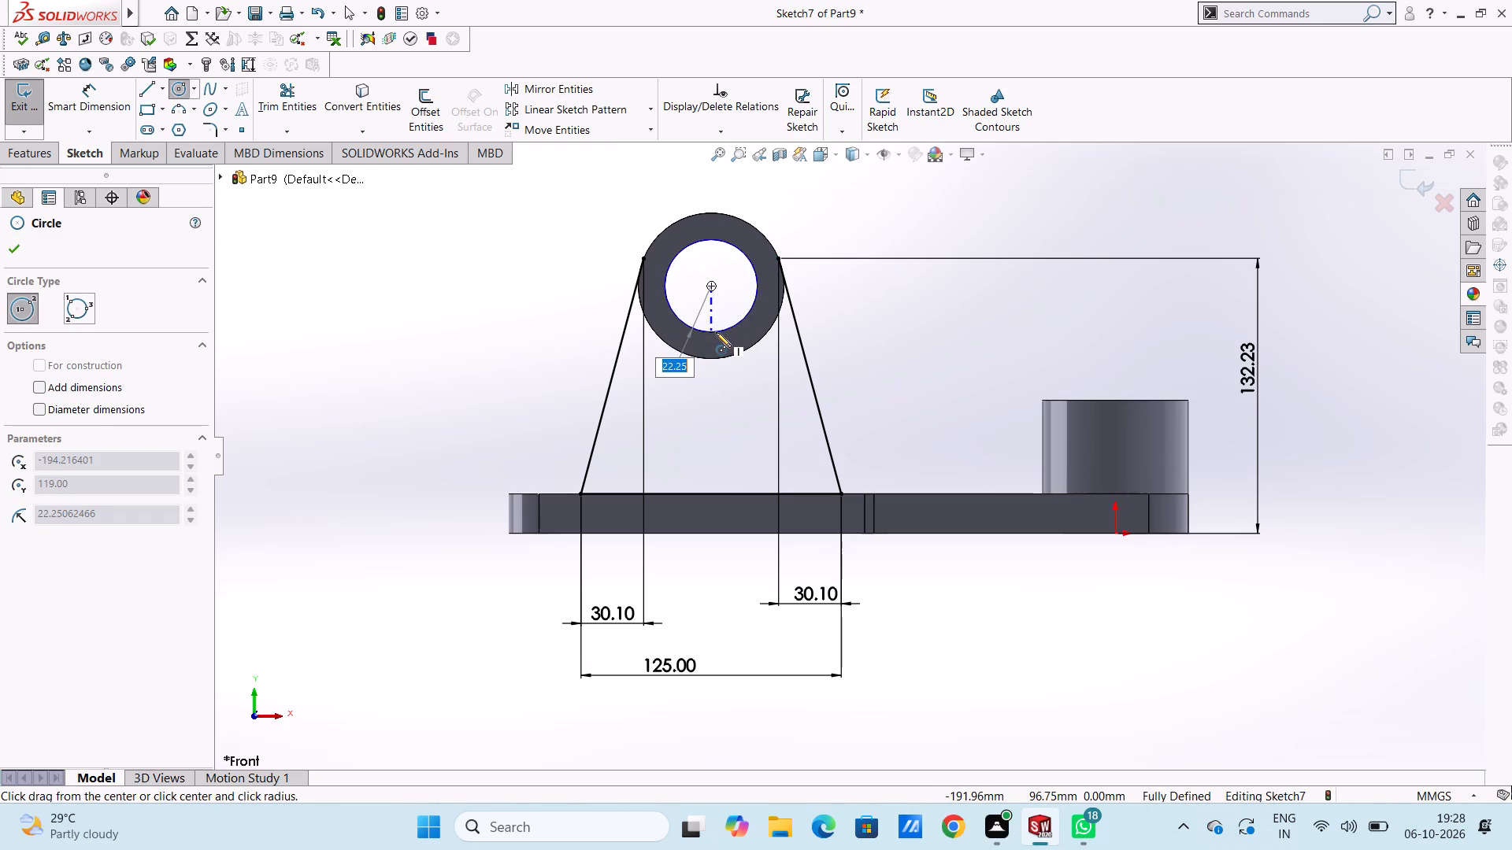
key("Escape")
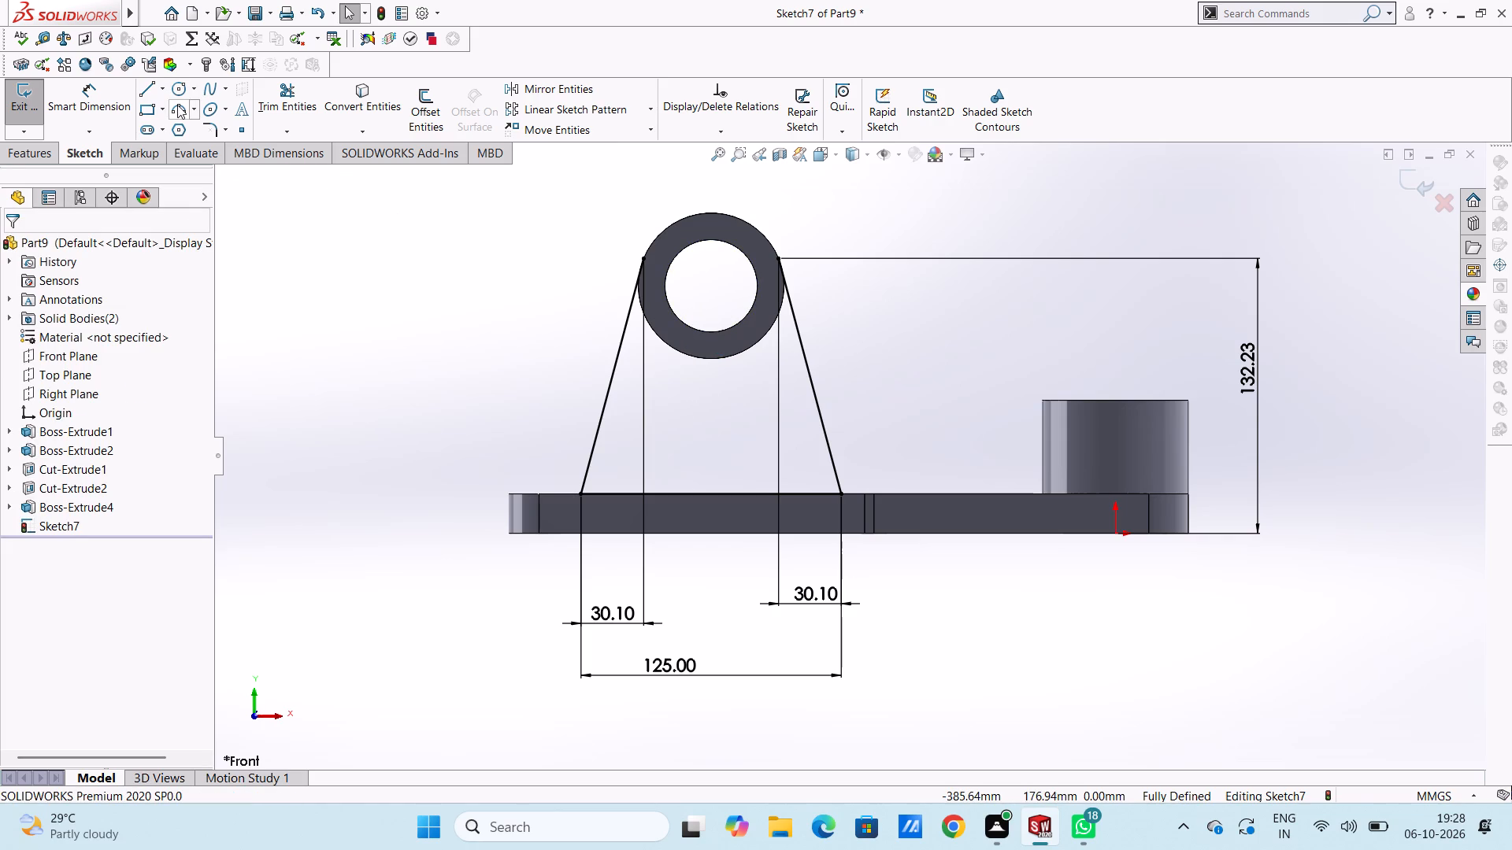
Sketch two circles at the ring's centre, one matching its bore and one matching its outer edge, with 22.2 mm and 35 mm radii.
left_click(176, 90)
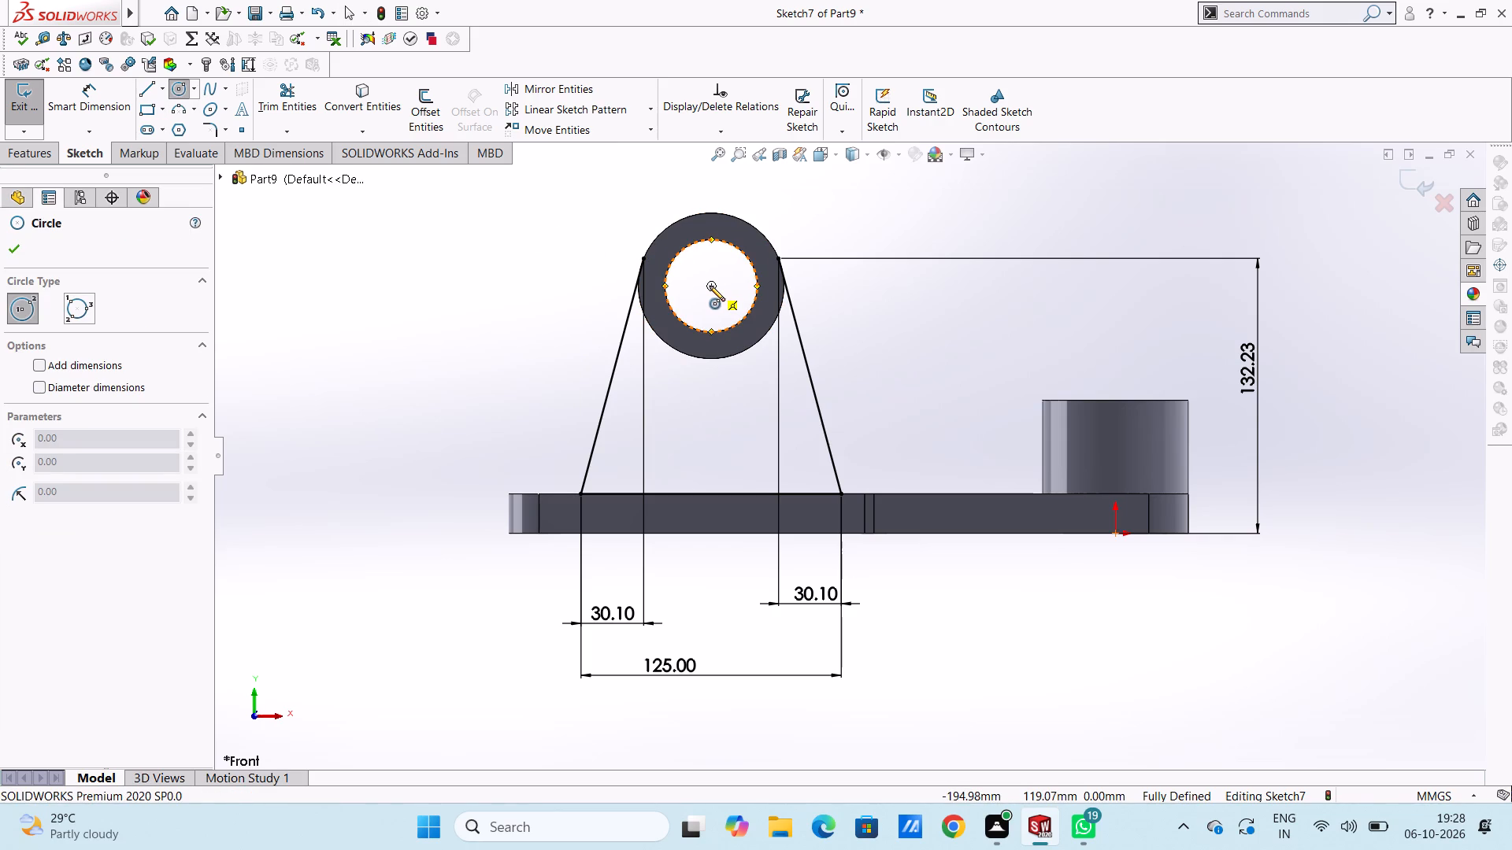
left_click(710, 286)
left_click(685, 250)
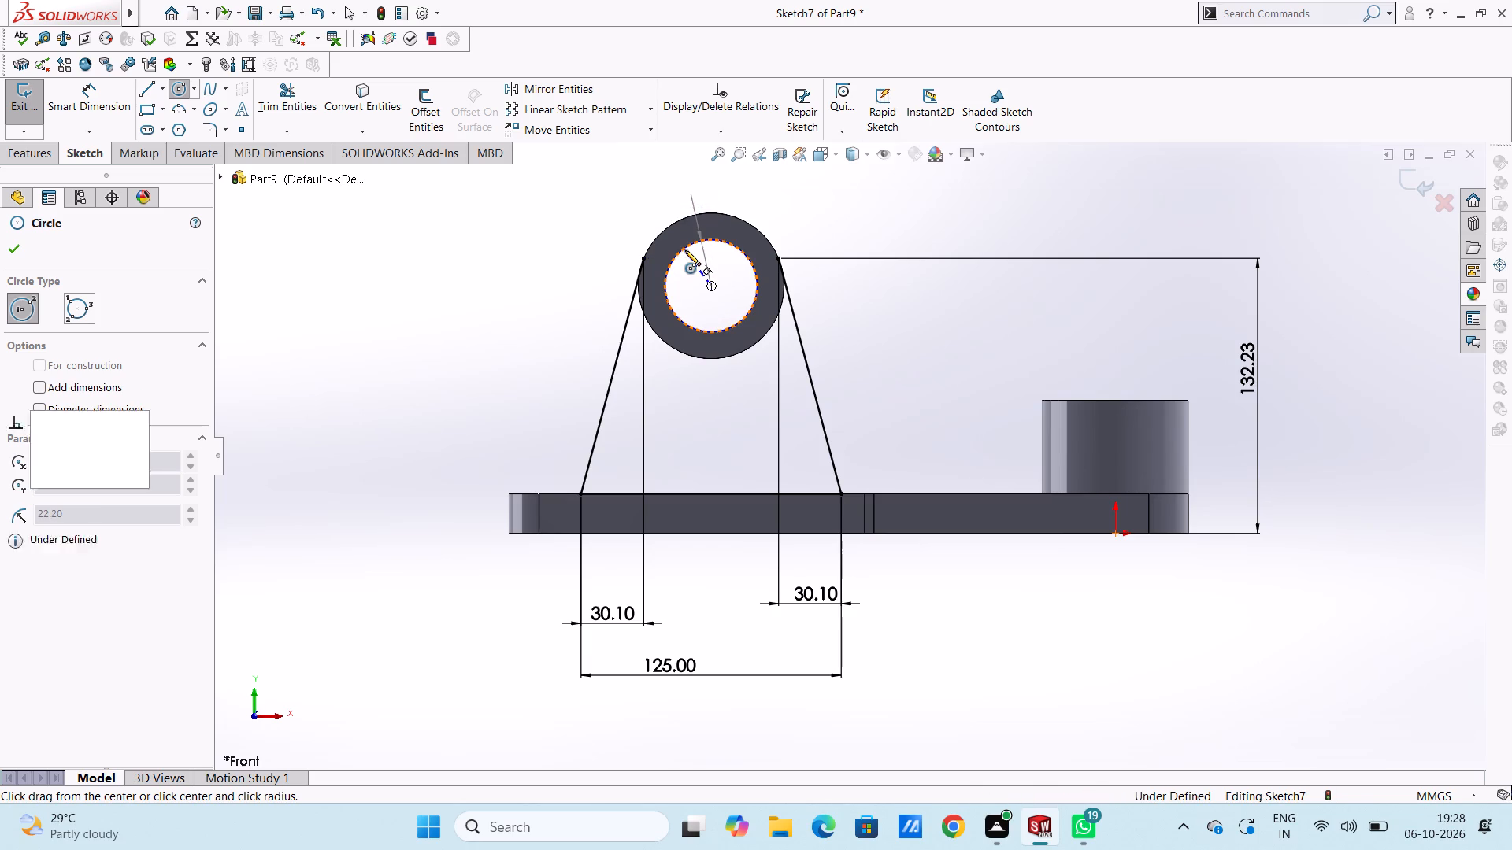
left_click(710, 283)
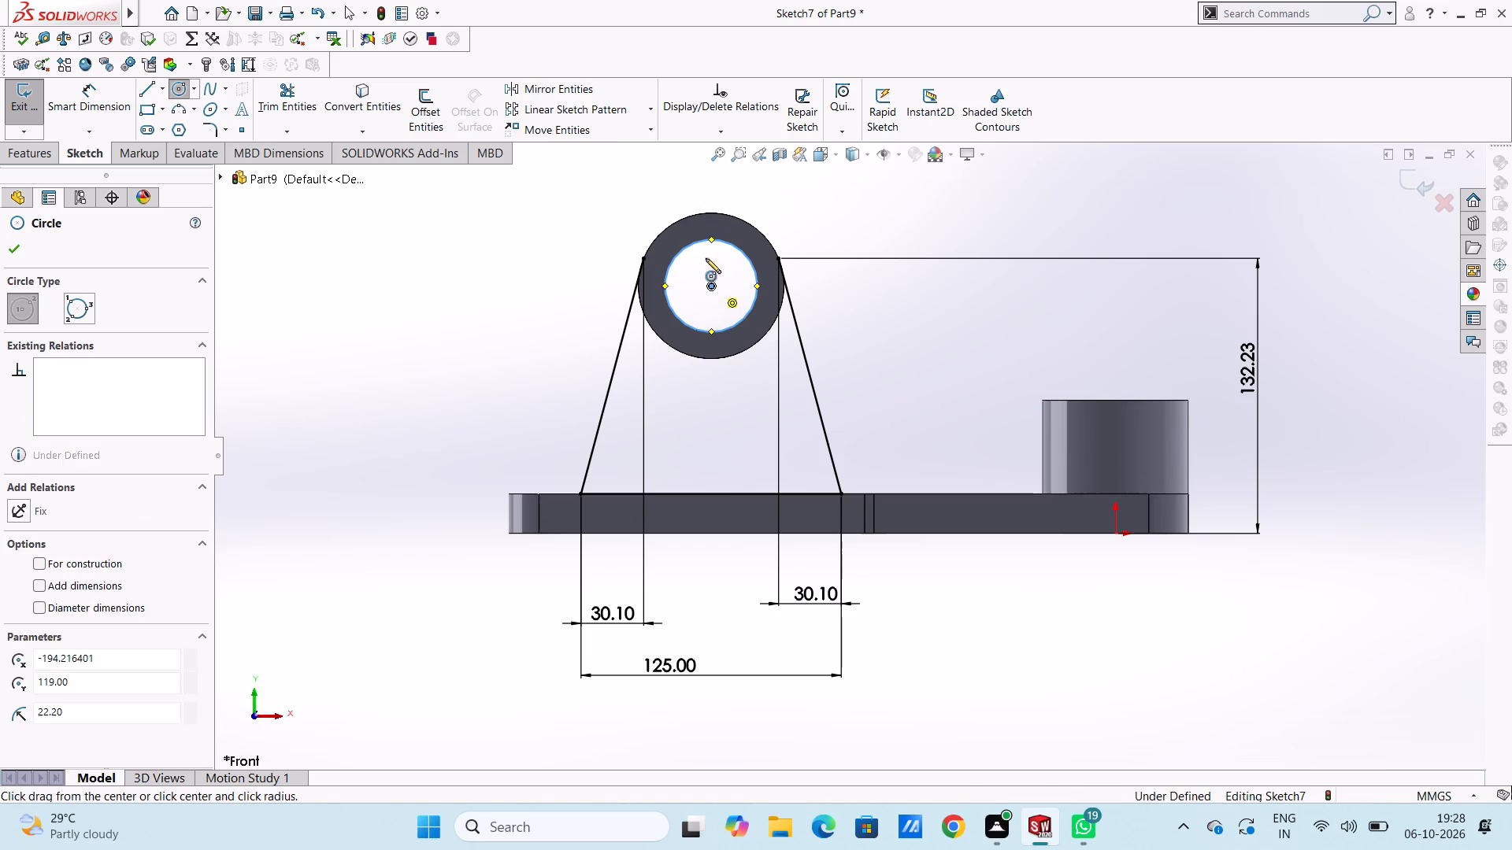
left_click(697, 218)
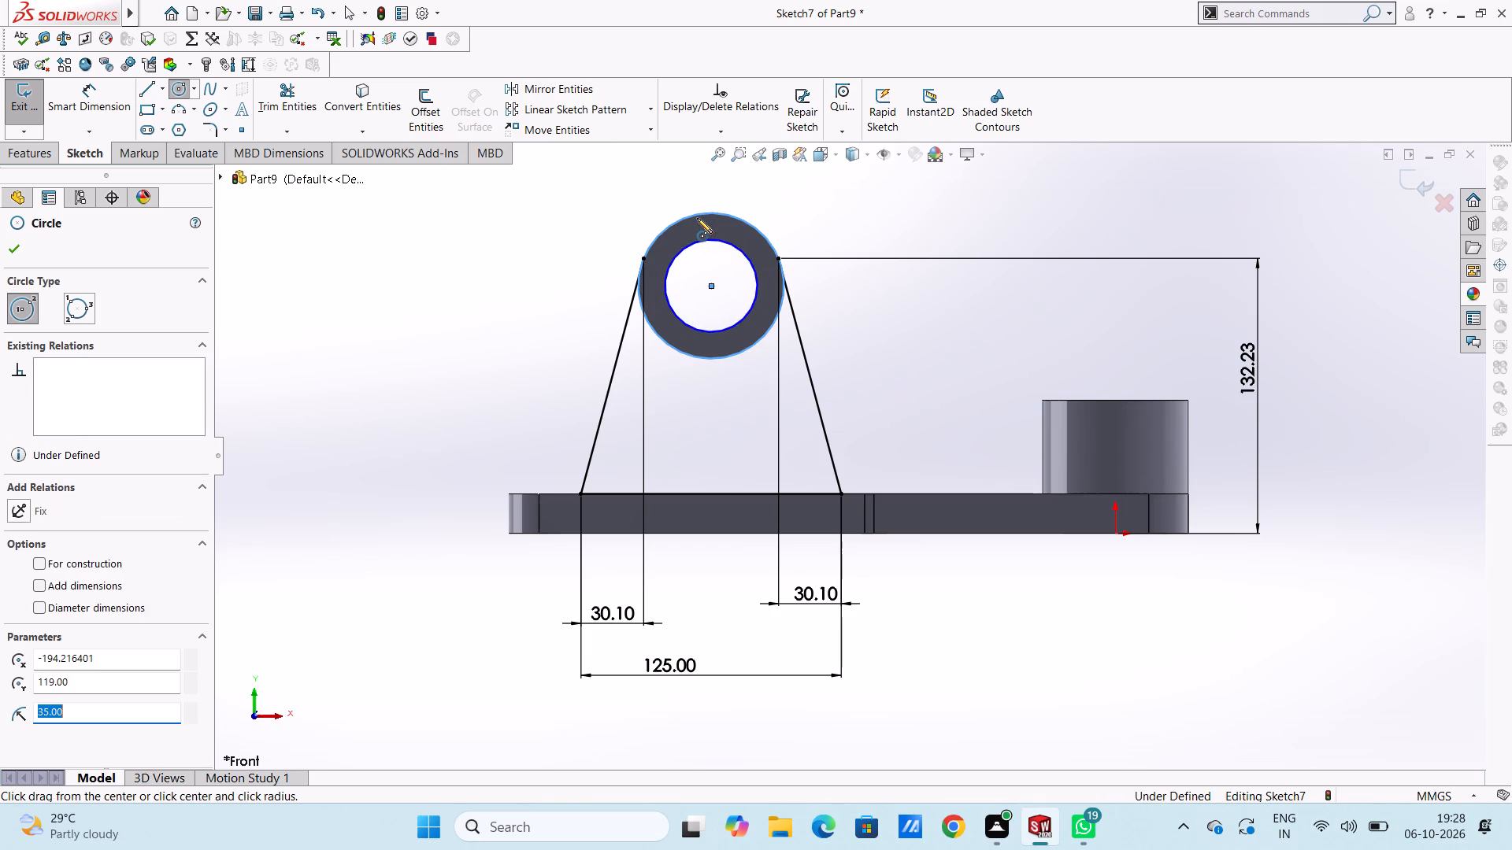
key("Escape")
key("Escape")
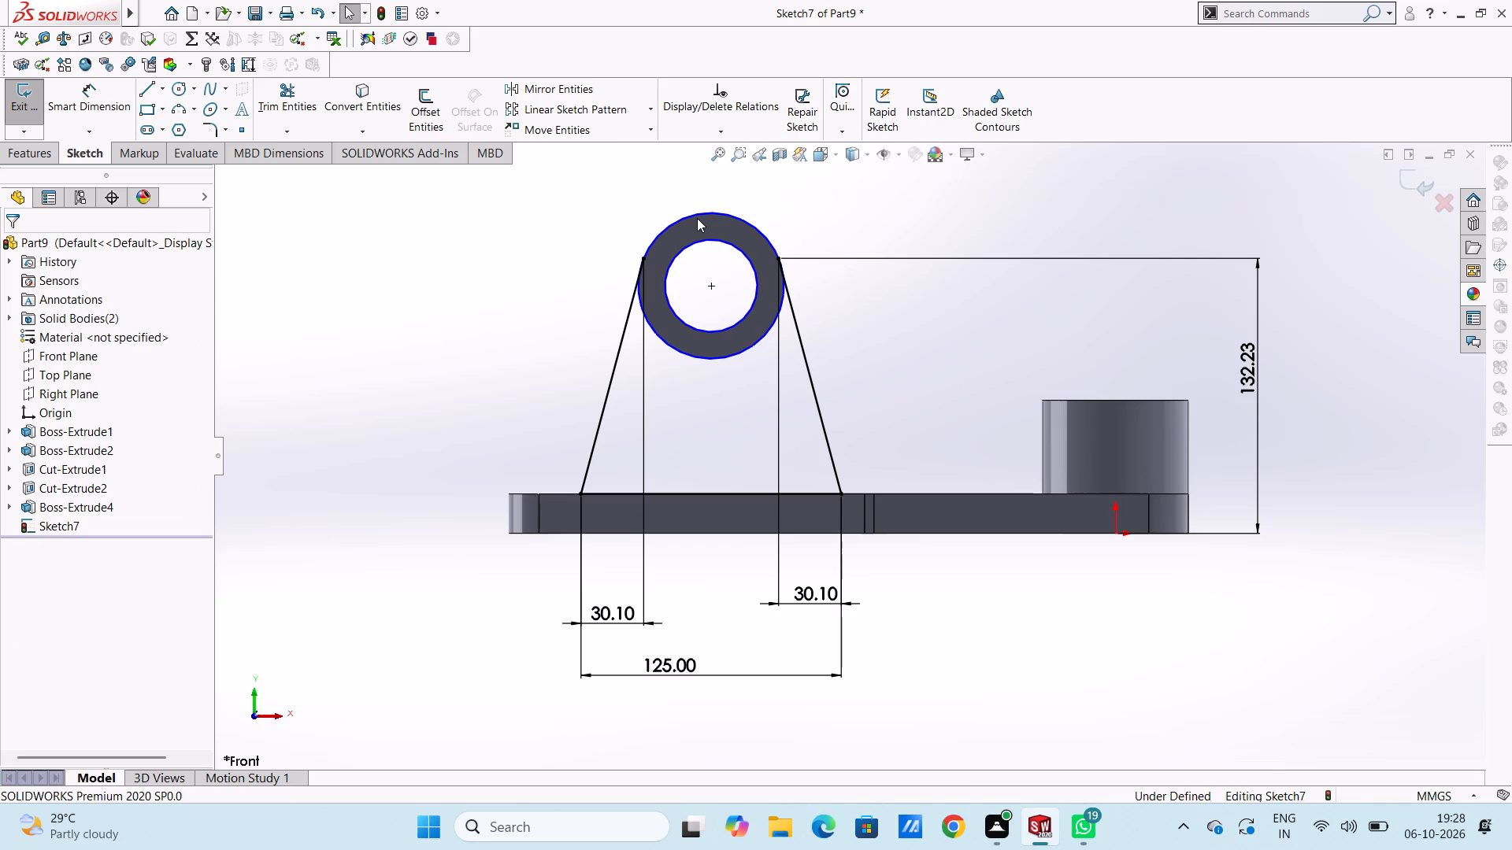
Dimension the outer circle's diameter as 70 mm and the inner circle's diameter as 44.4 mm.
scroll(697, 218, "up", 1)
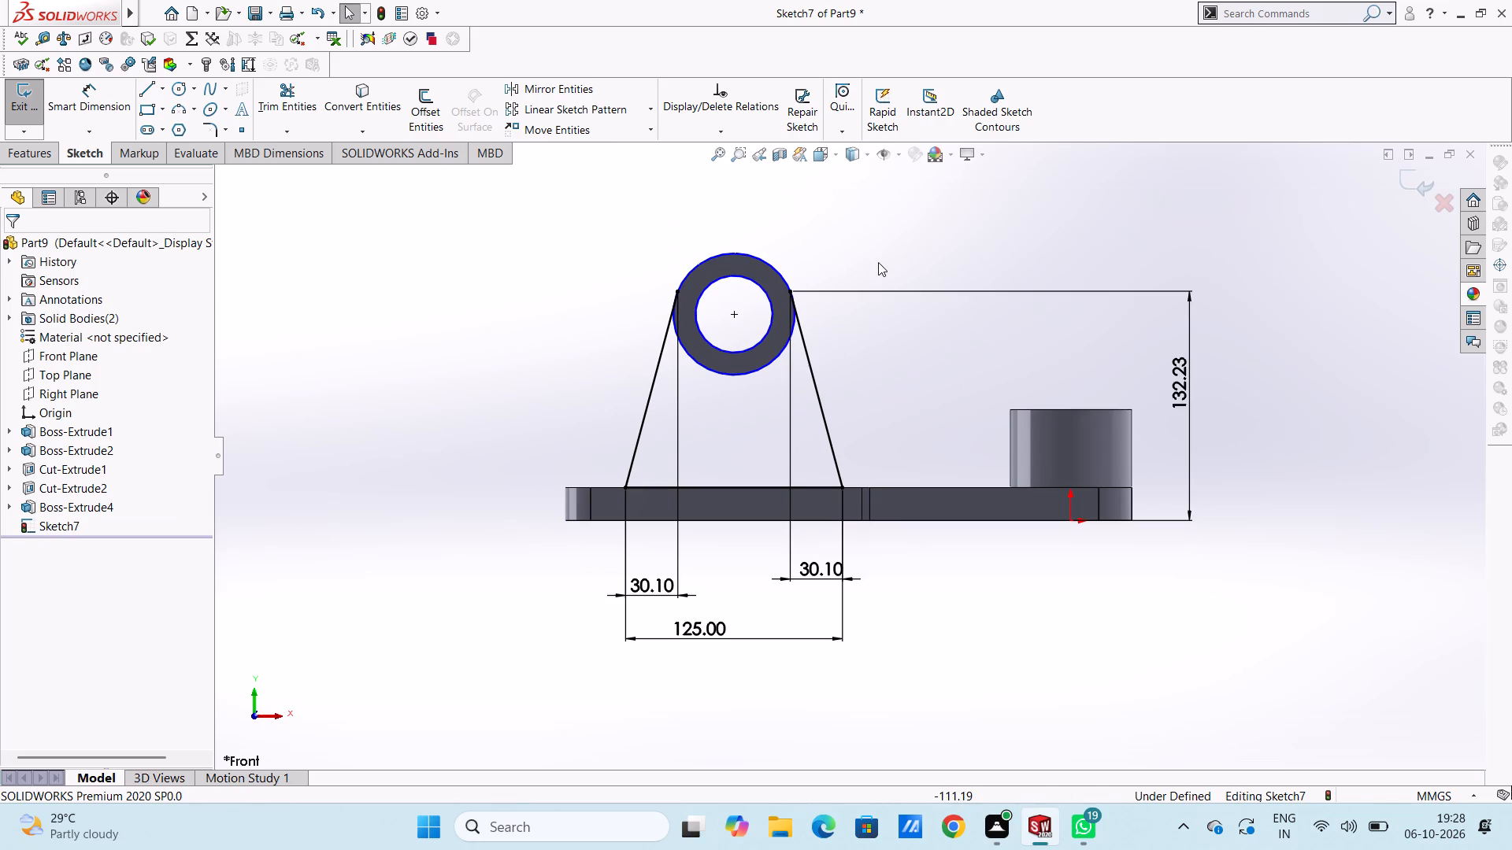
left_click(92, 102)
left_click(744, 375)
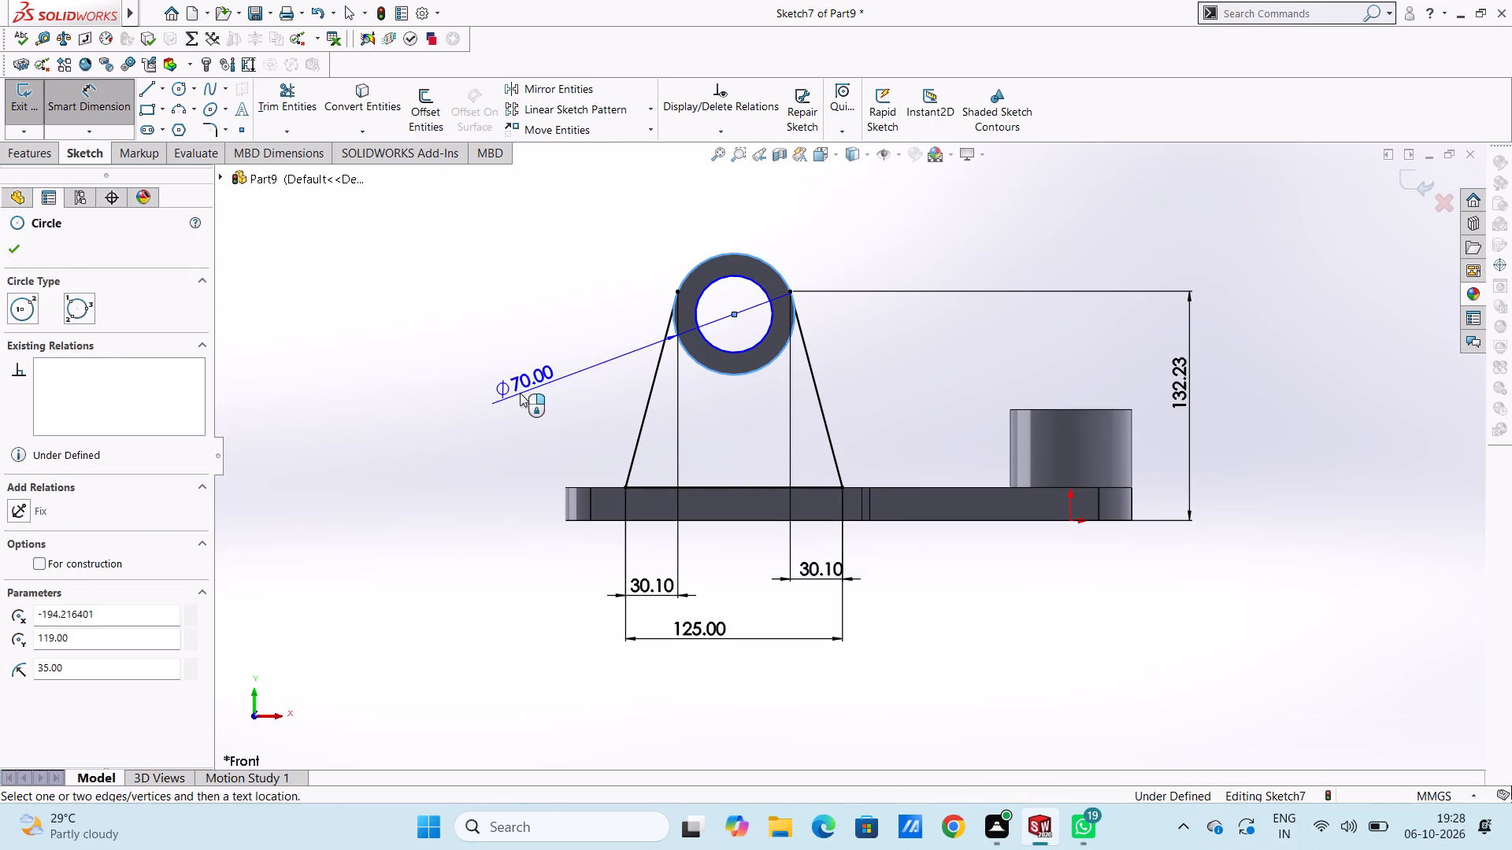
left_click(506, 394)
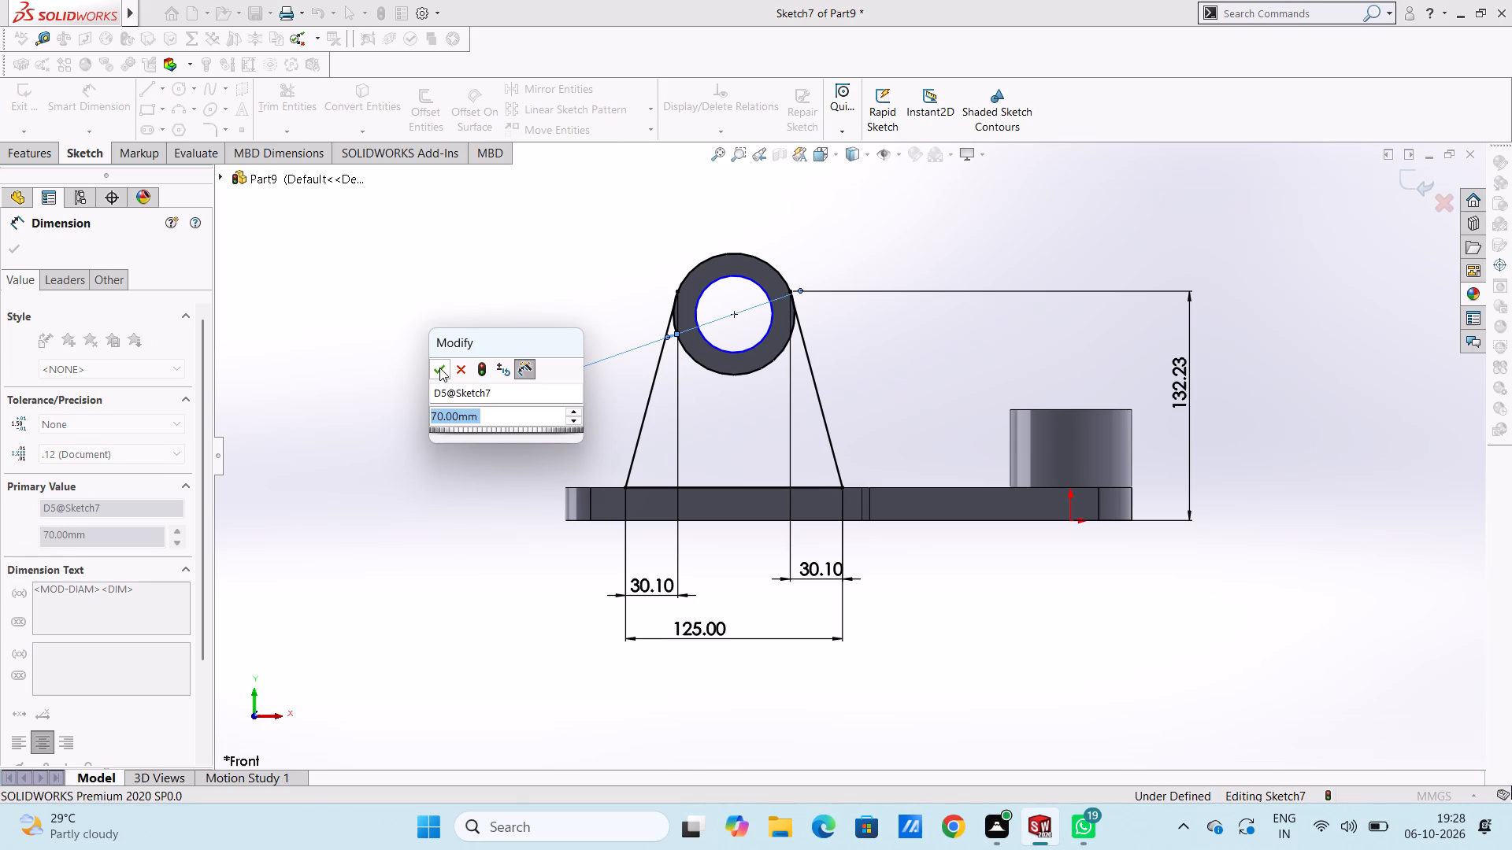
left_click(439, 368)
left_click(491, 316)
left_click(712, 343)
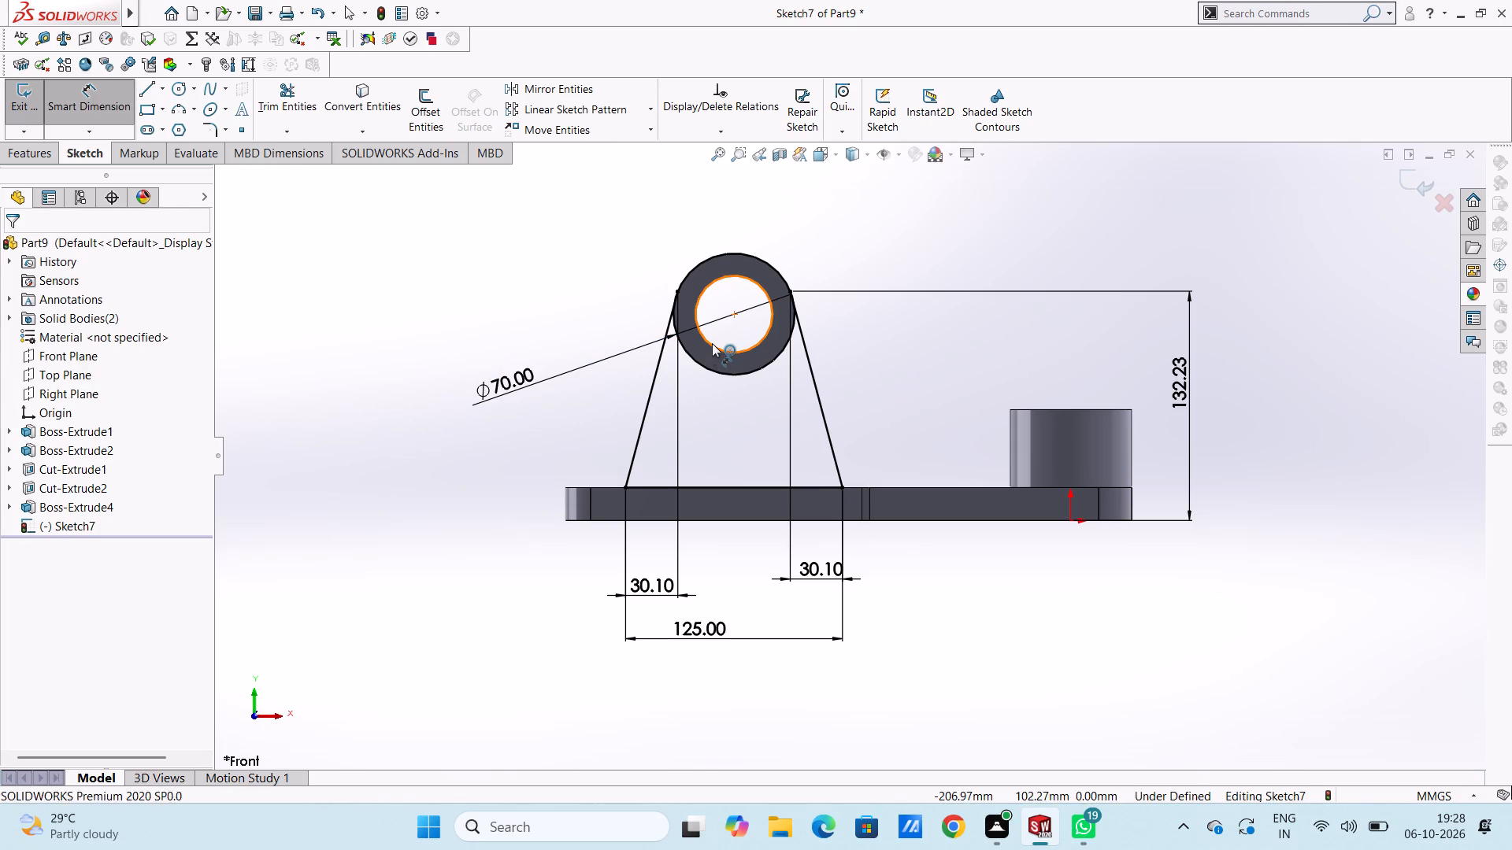
left_click(484, 458)
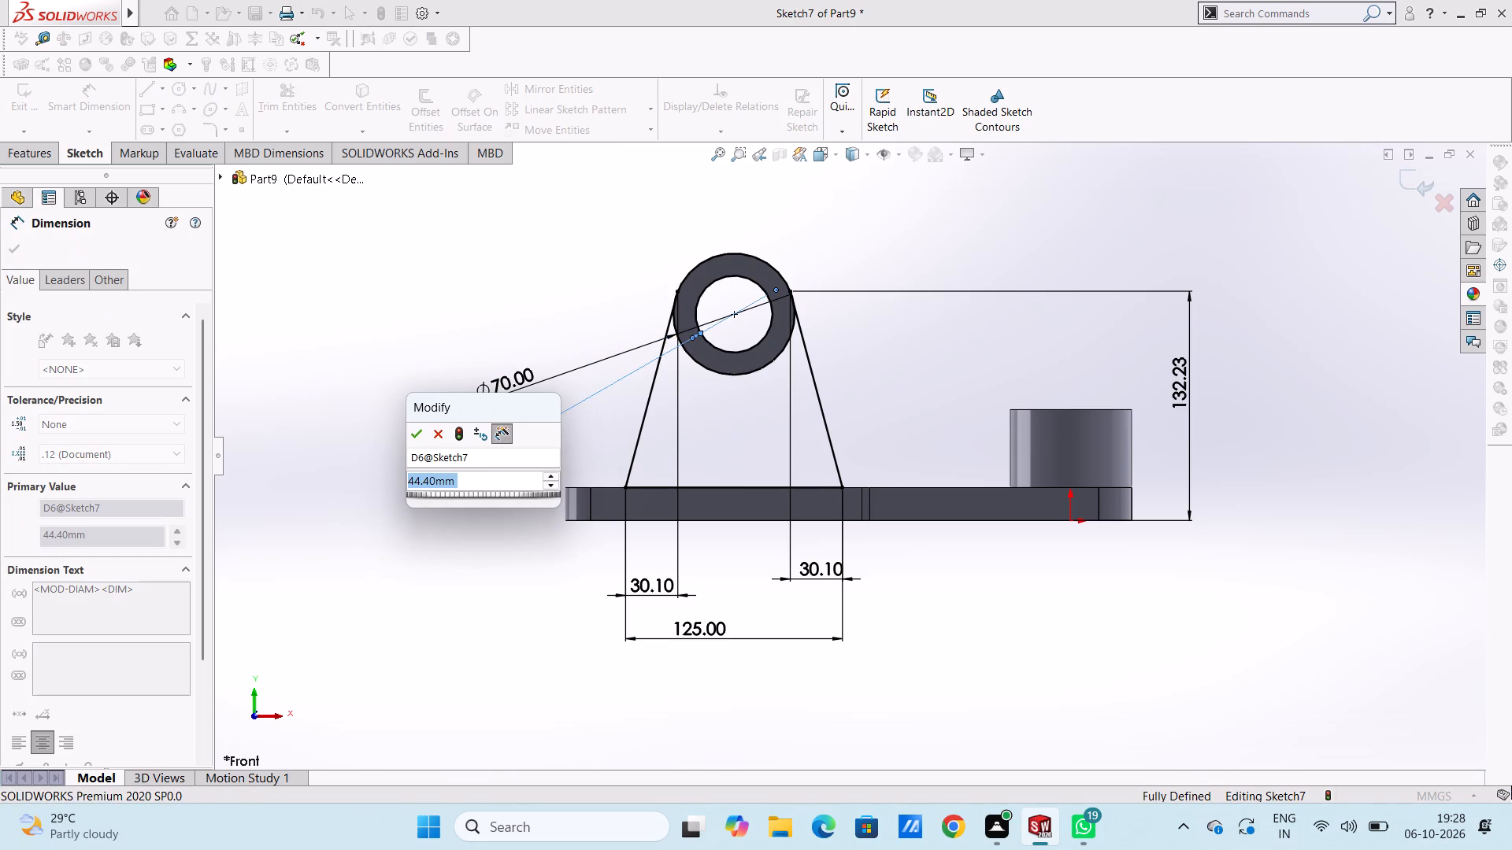
left_click(417, 433)
left_click(426, 366)
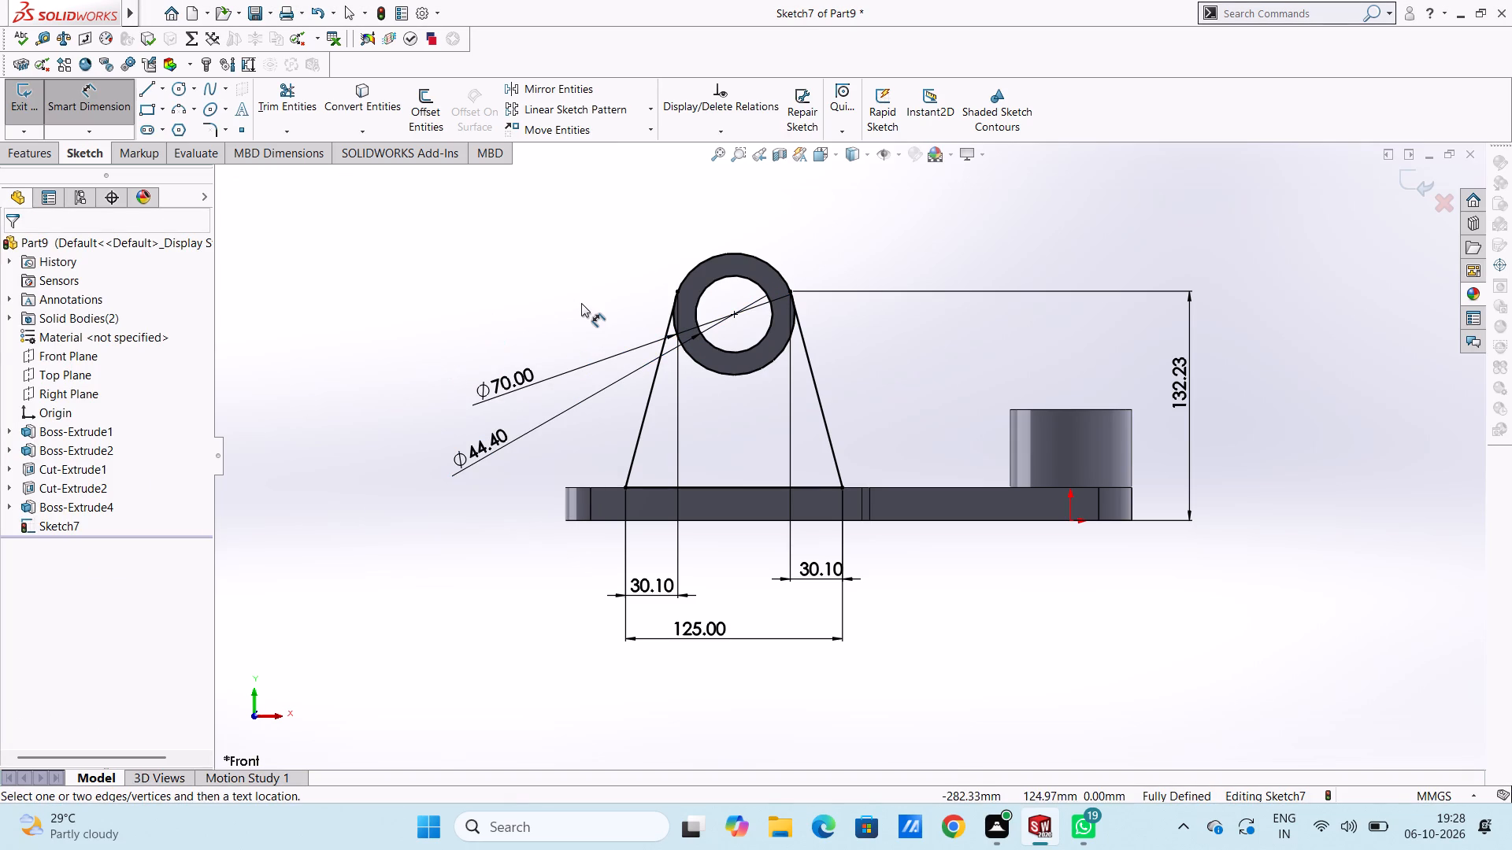
Extrude the ring and tapered web regions of the current sketch 19 mm, blind, with merged result.
middle_click_drag(593, 305, 584, 306)
middle_click_drag(584, 306, 552, 351)
middle_click_drag(654, 240, 628, 261)
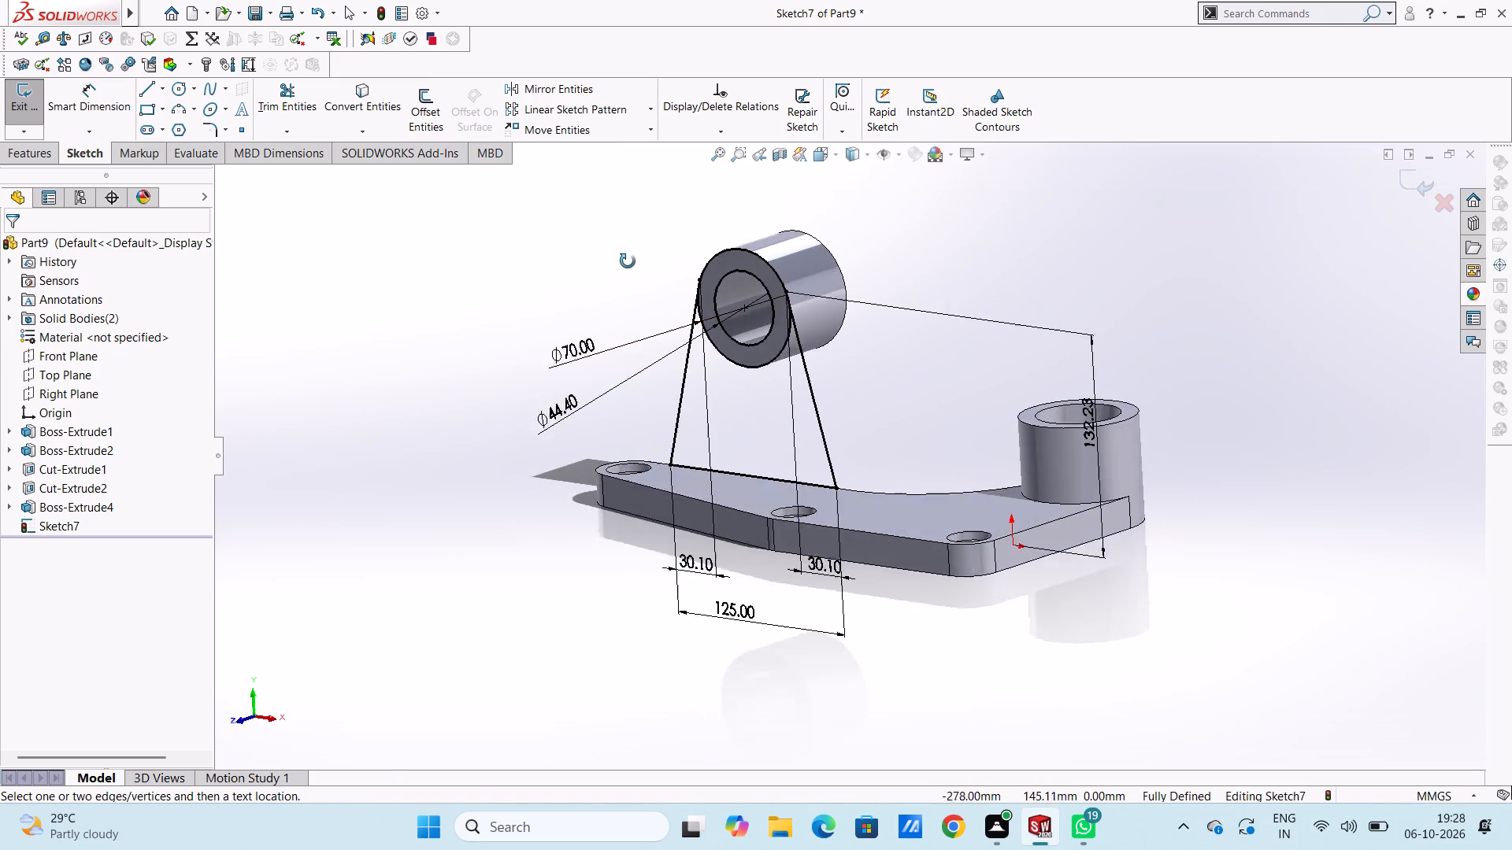
middle_click_drag(628, 261, 633, 271)
left_click(86, 109)
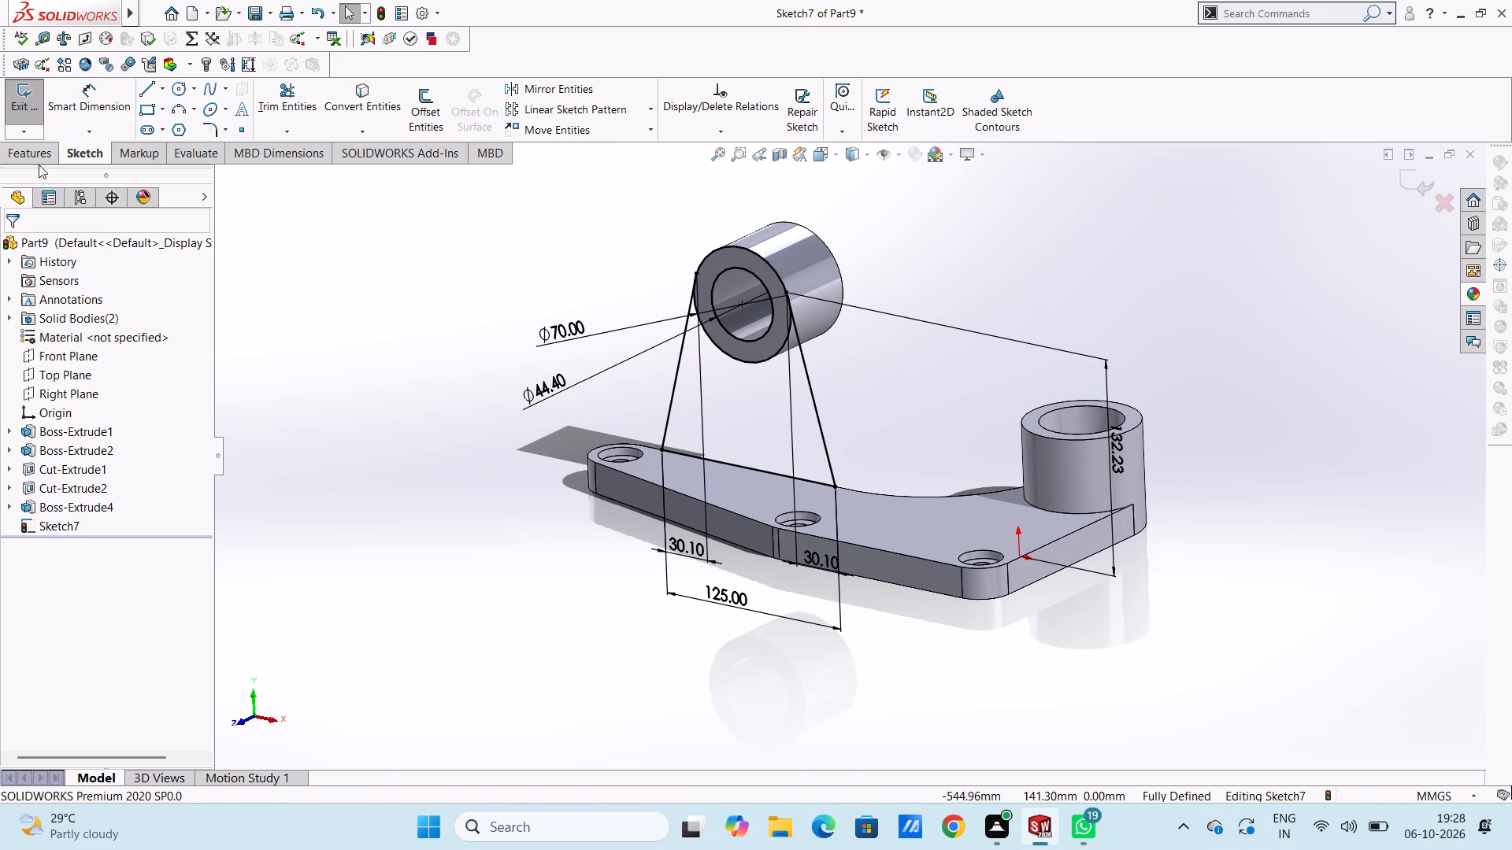
left_click(35, 157)
left_click(29, 122)
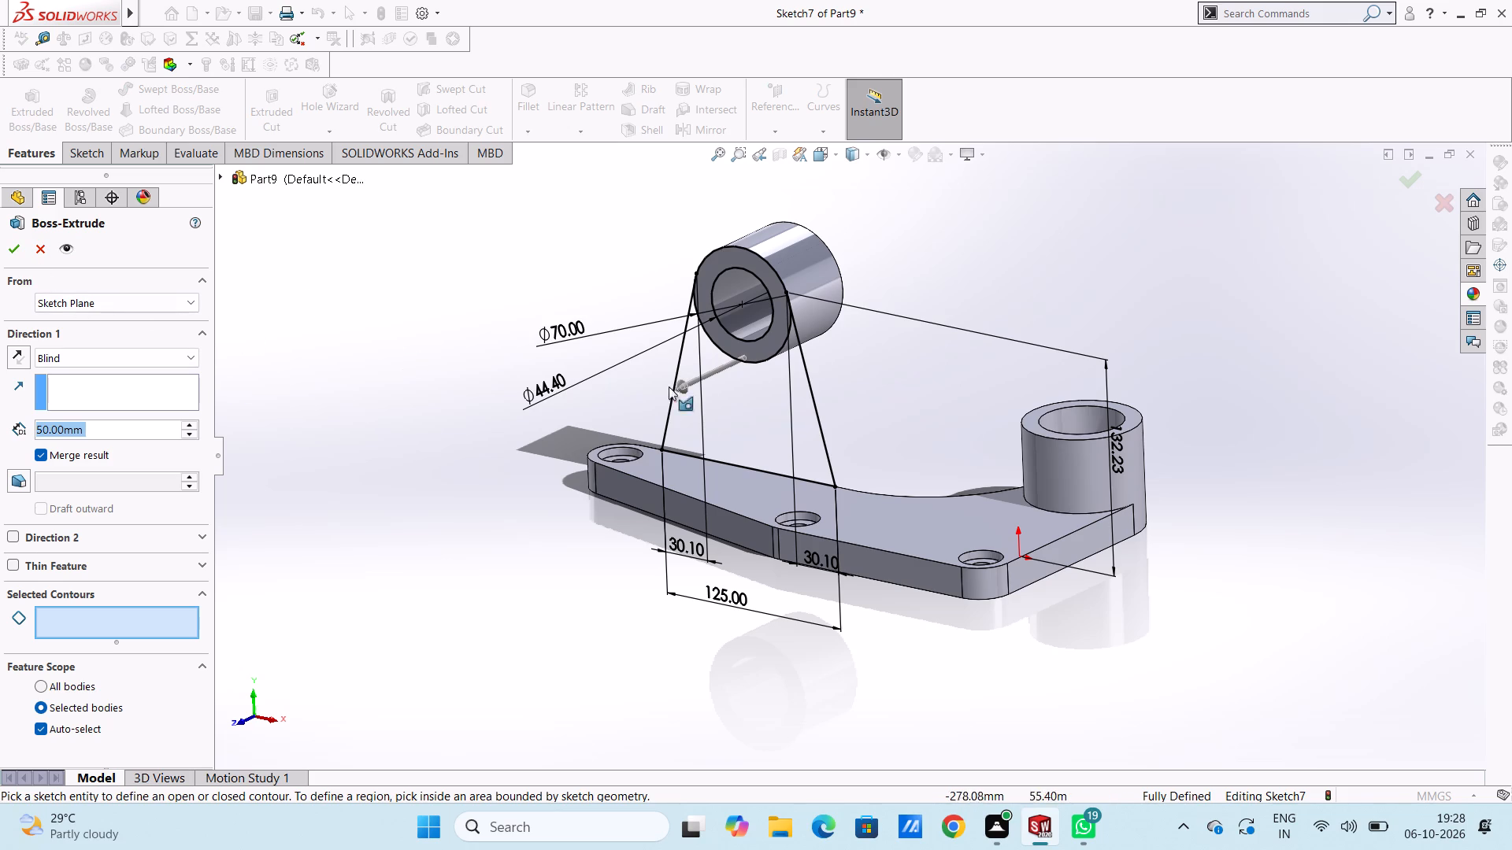
left_click(766, 347)
left_click(780, 382)
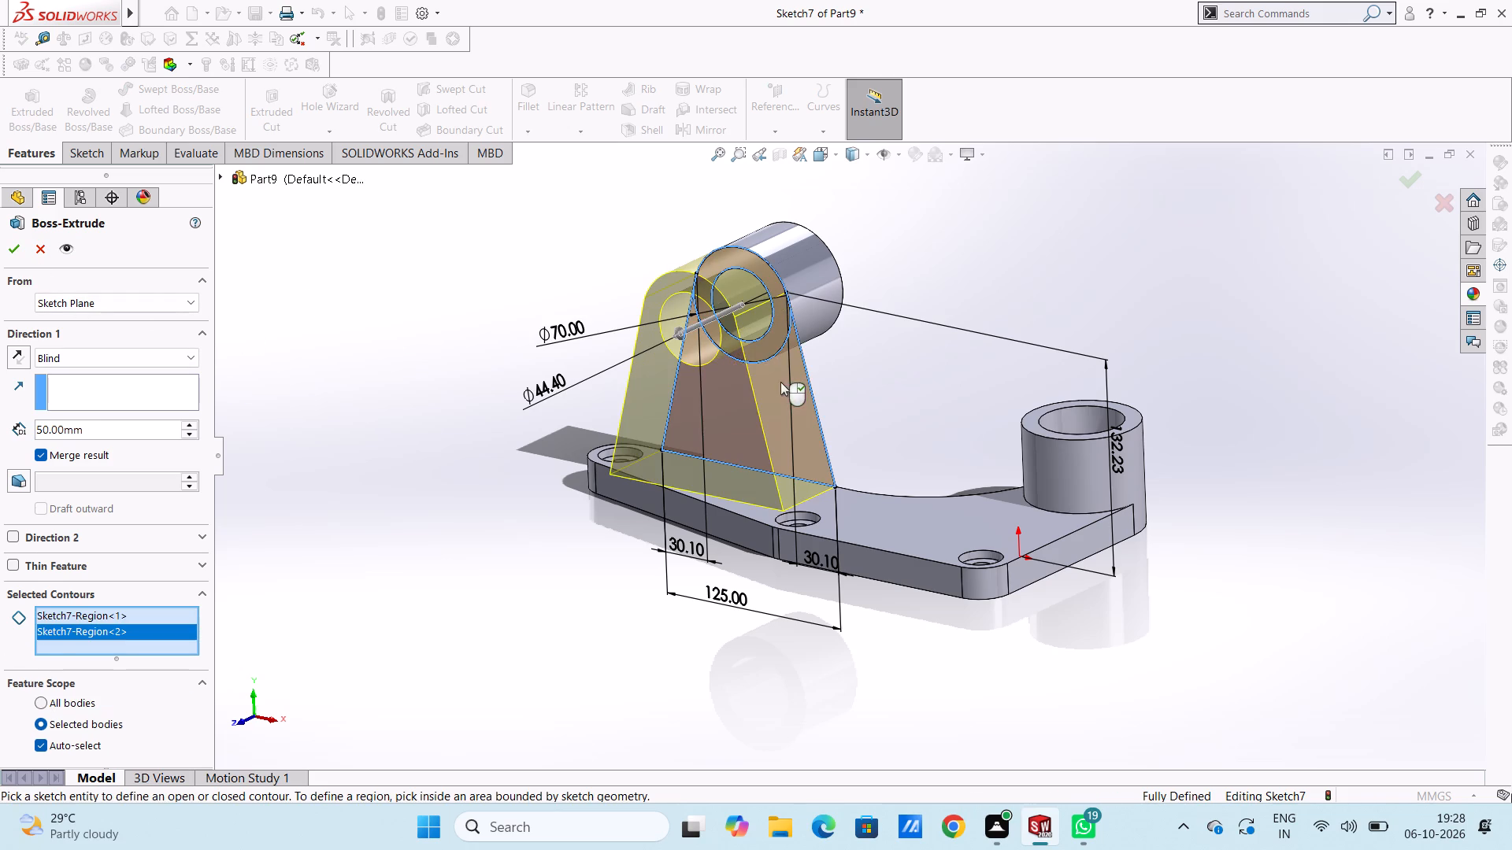
left_click(114, 432)
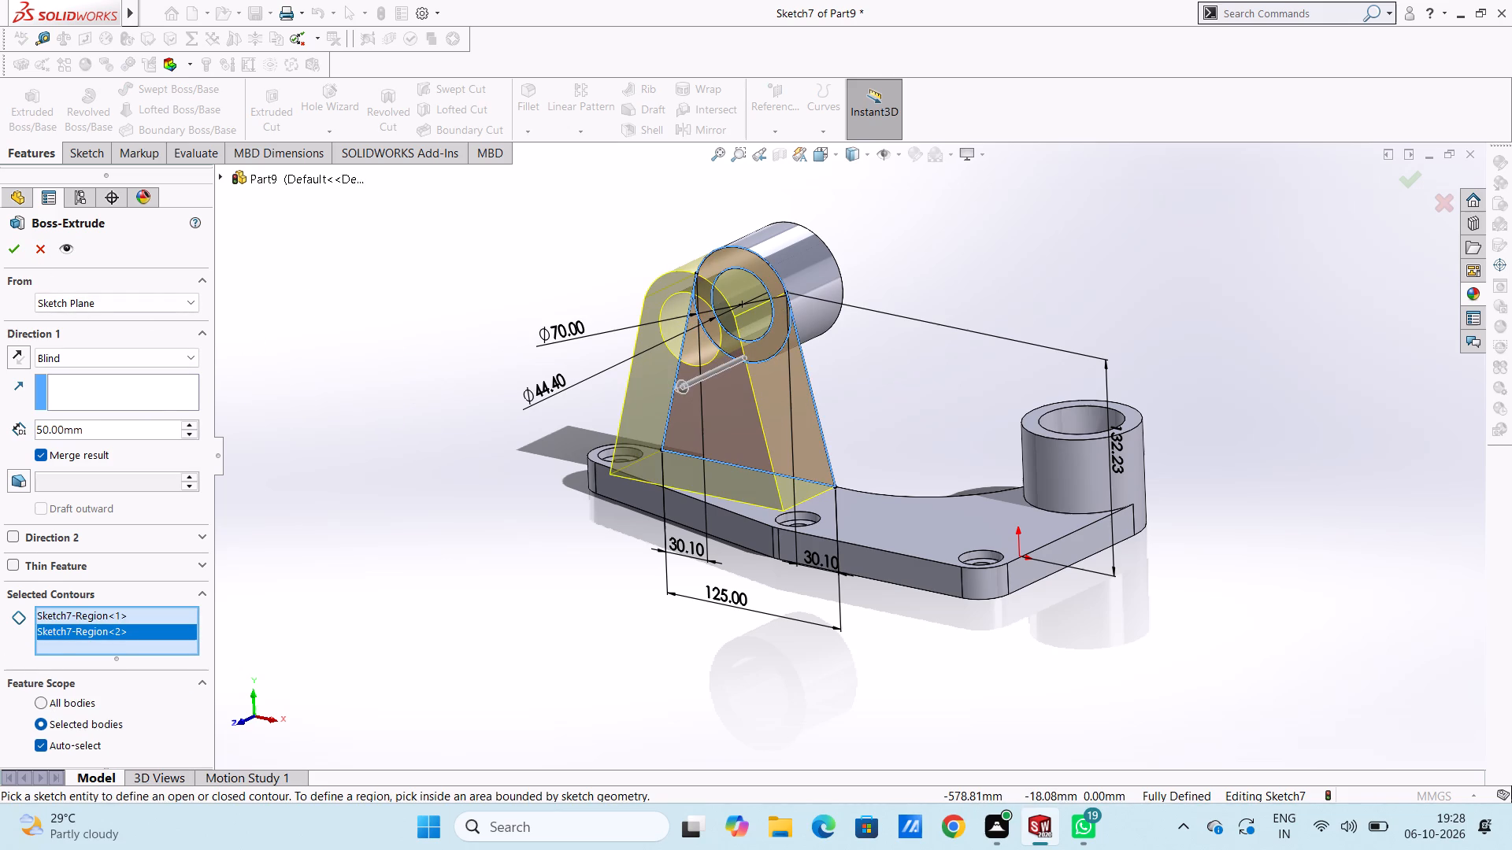
left_click(114, 432)
double_click(114, 432)
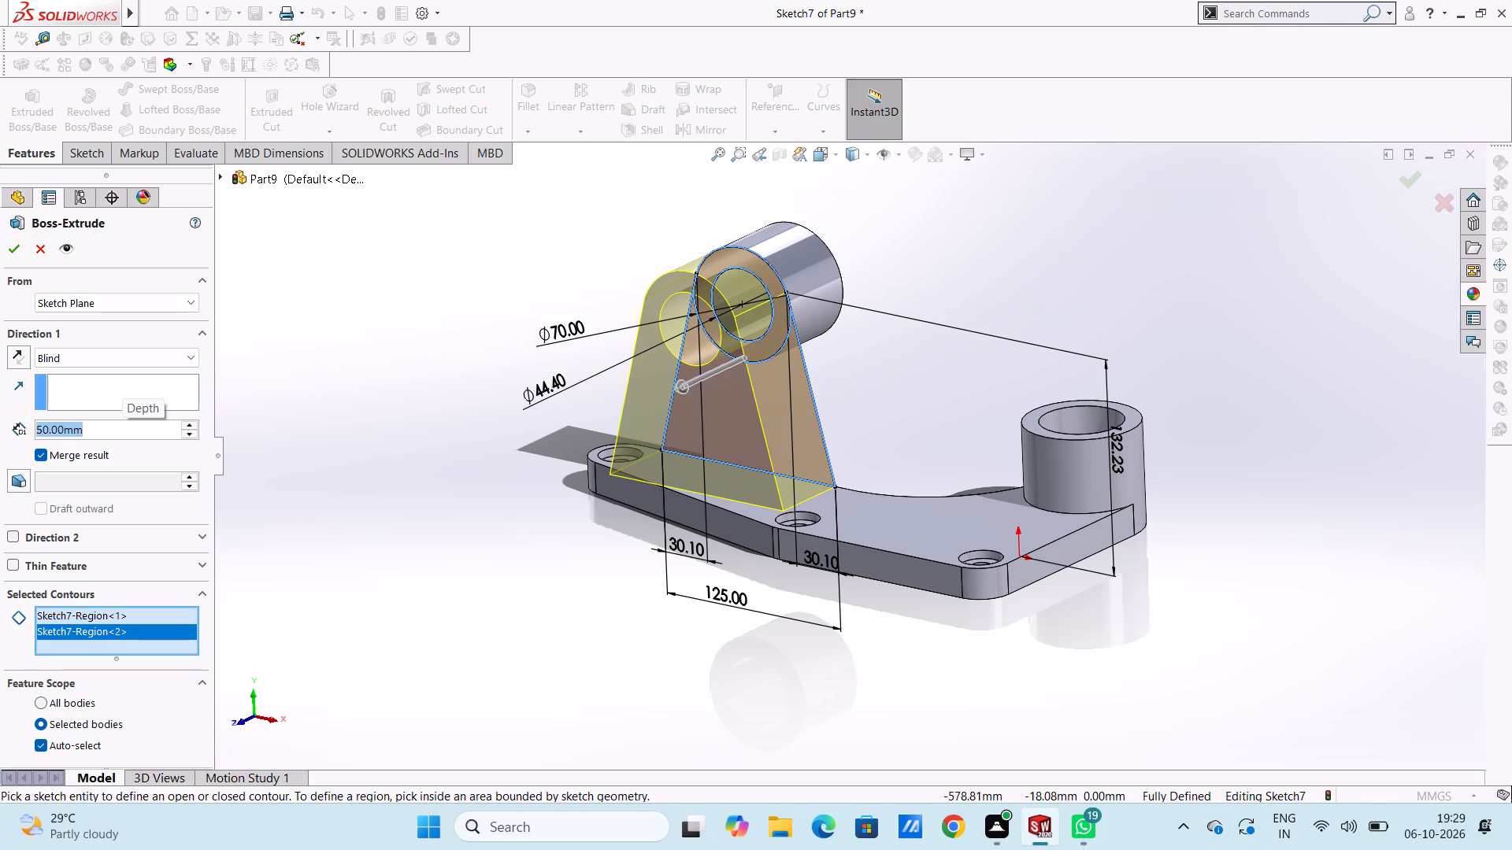
type("19")
key("Return")
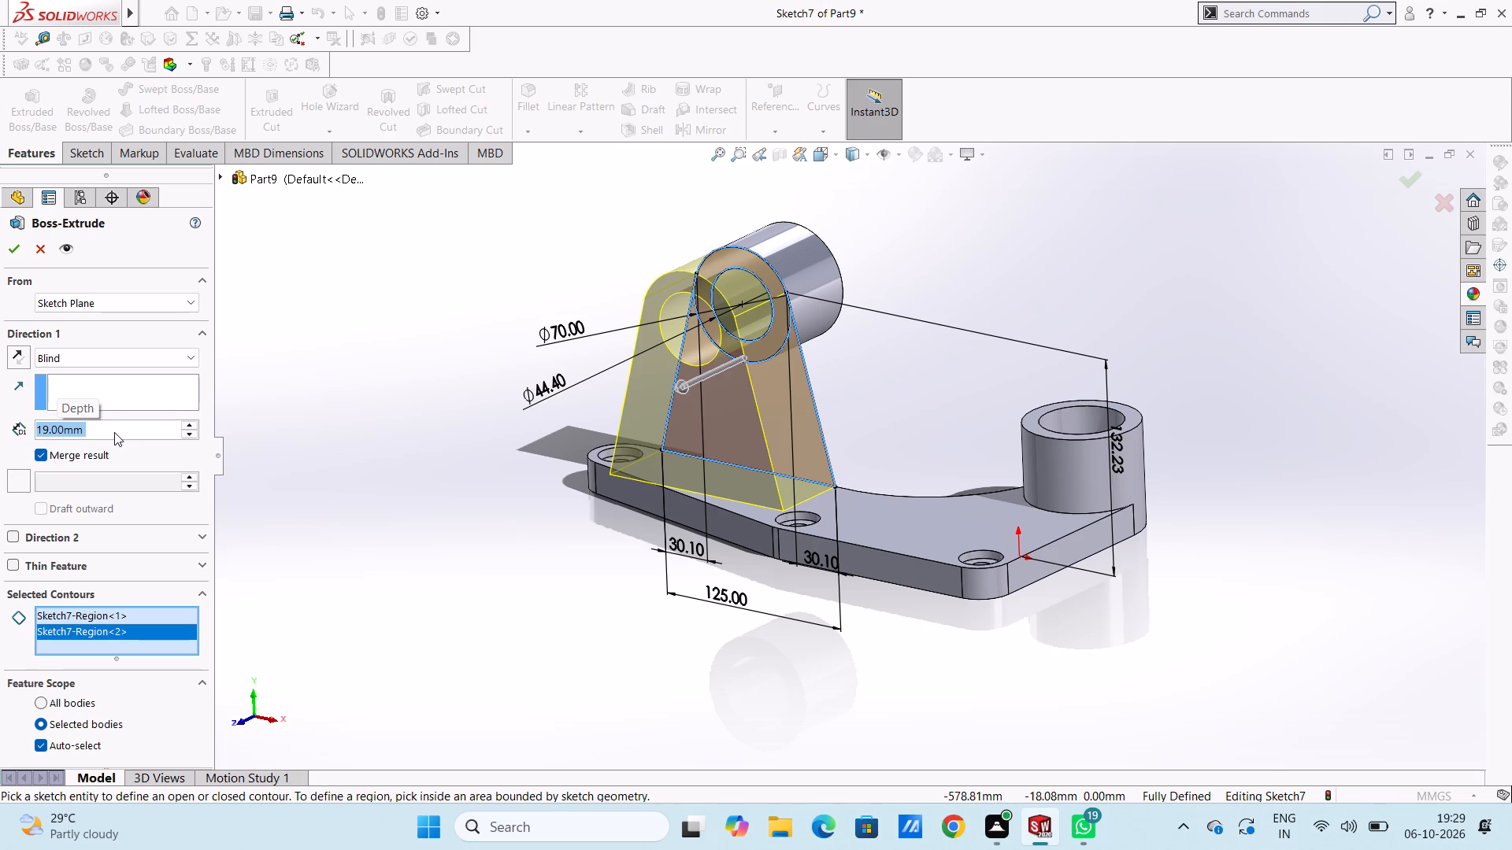
left_click(16, 250)
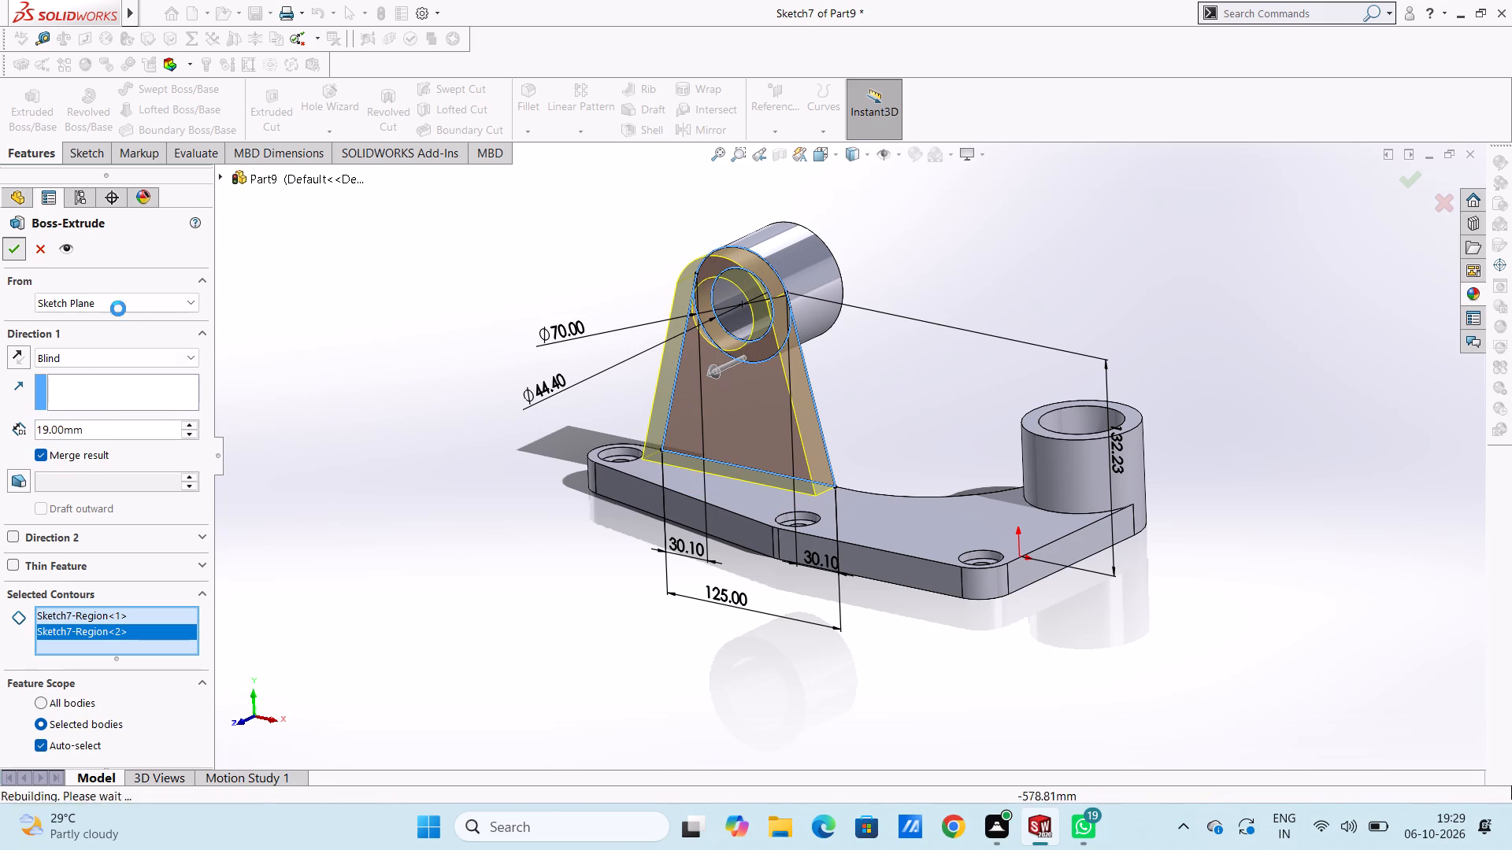
left_click(324, 355)
Examine the extruded web and its joins to the ring and base plate from several angles.
middle_click_drag(436, 309, 517, 413)
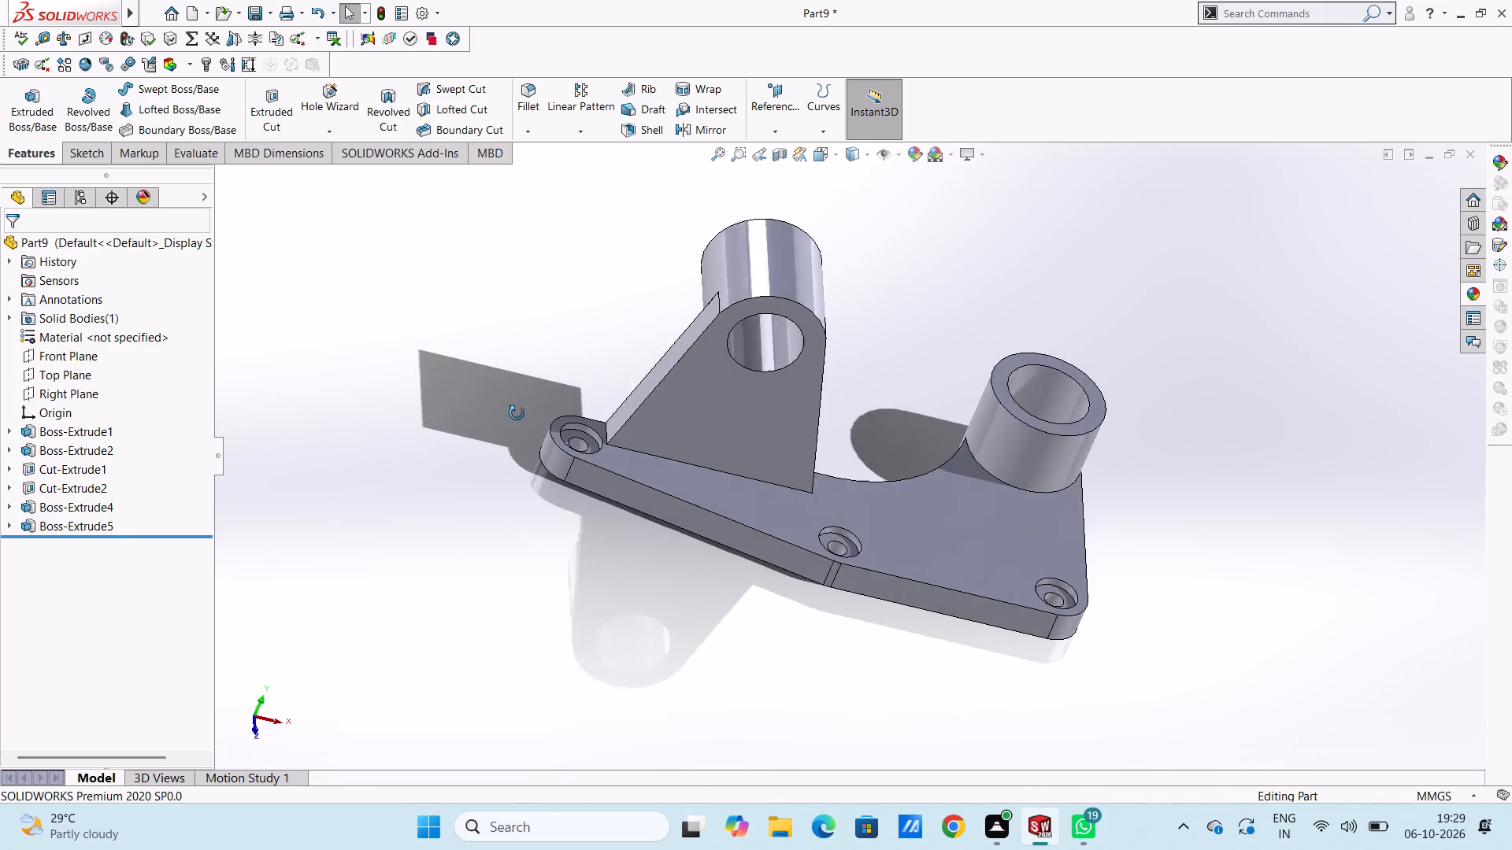
middle_click_drag(517, 413, 480, 463)
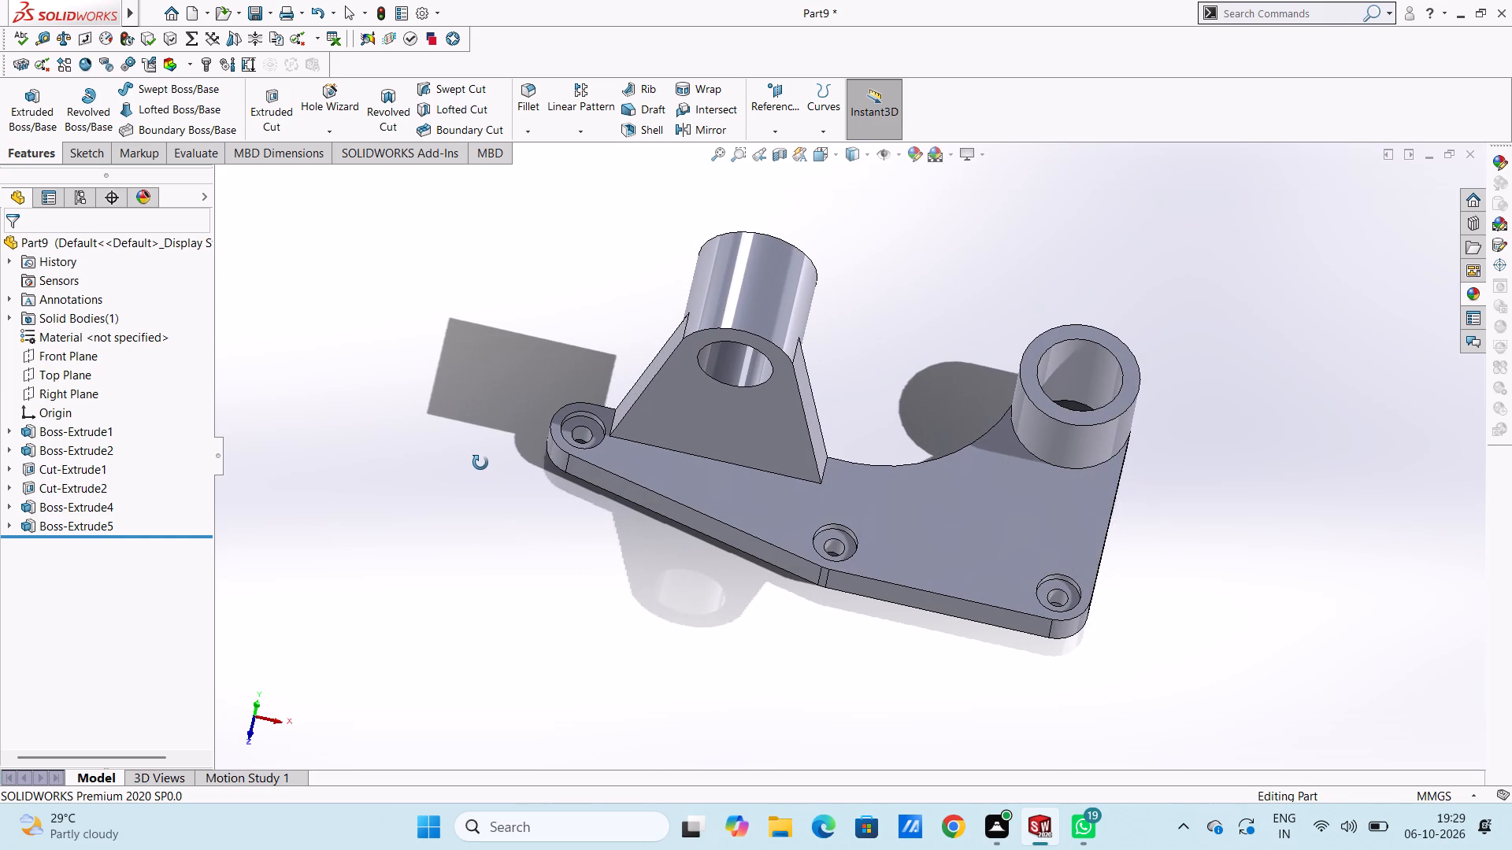
middle_click_drag(480, 463, 468, 469)
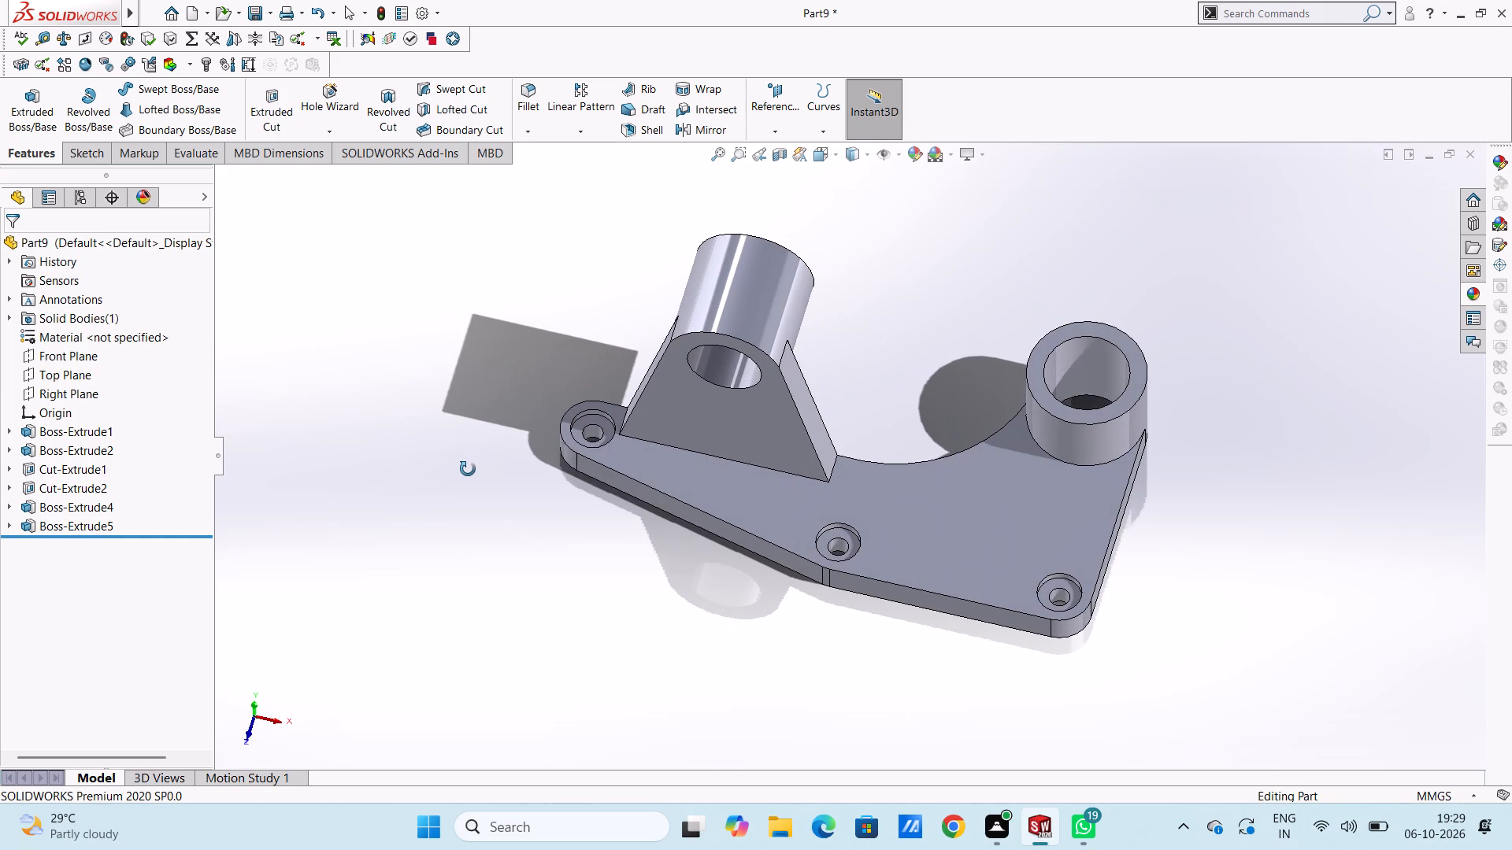
middle_click_drag(468, 469, 476, 403)
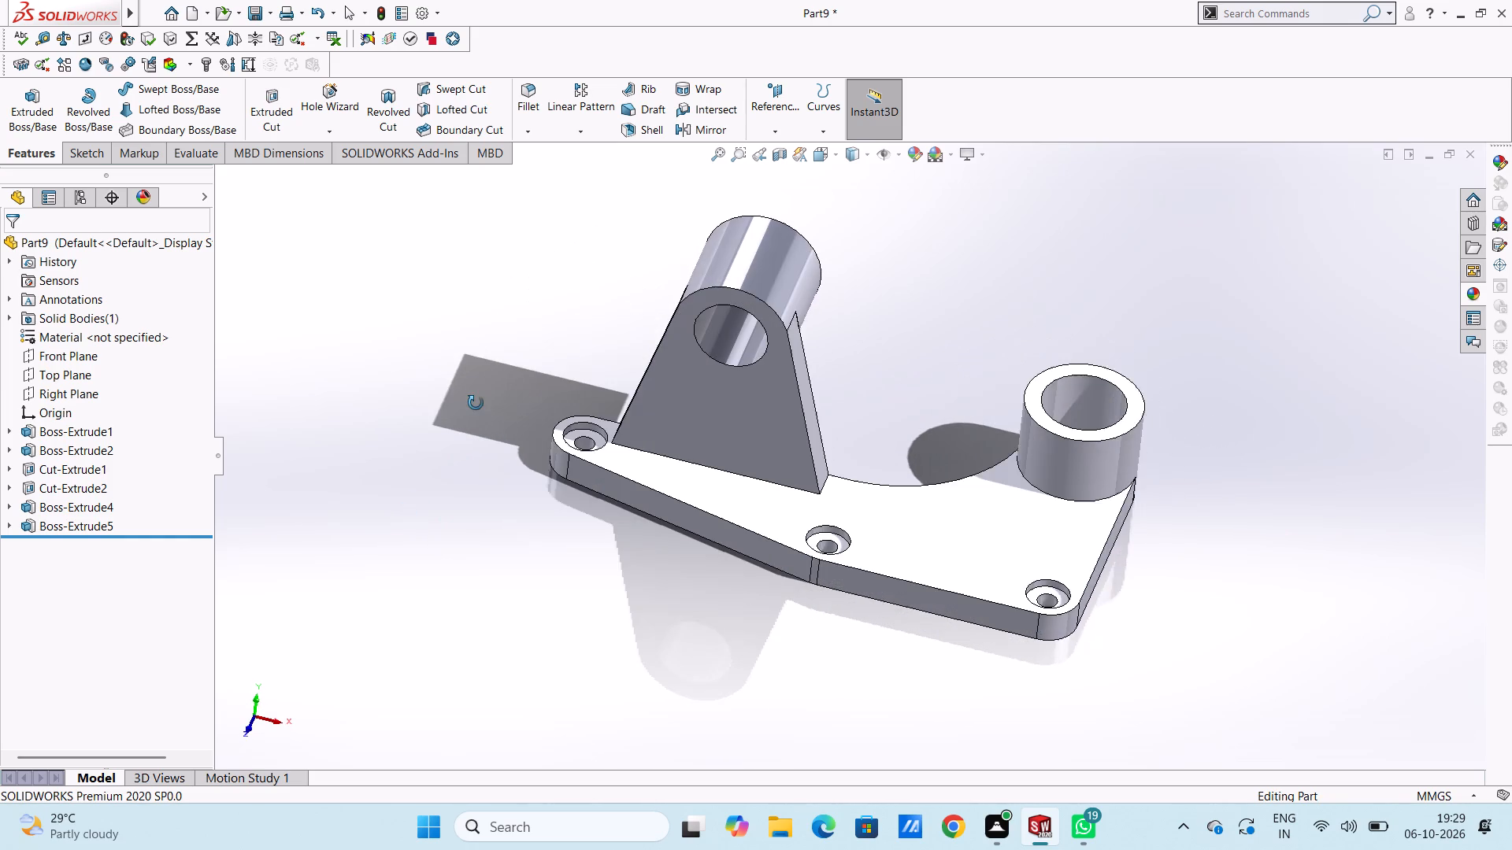
middle_click_drag(476, 403, 478, 403)
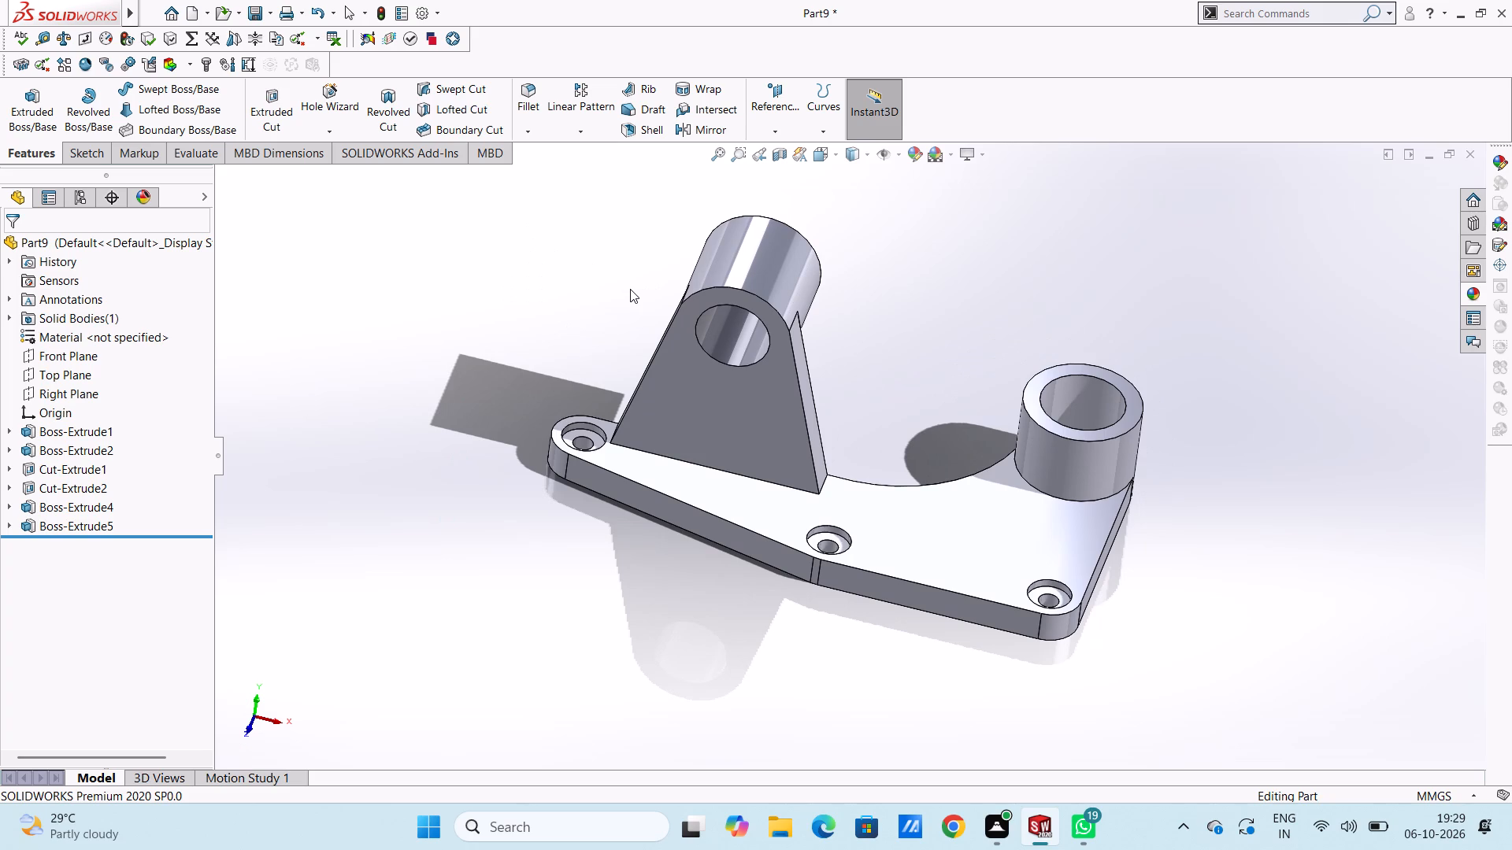
scroll(630, 289, "up", 3)
middle_click_drag(873, 346, 874, 346)
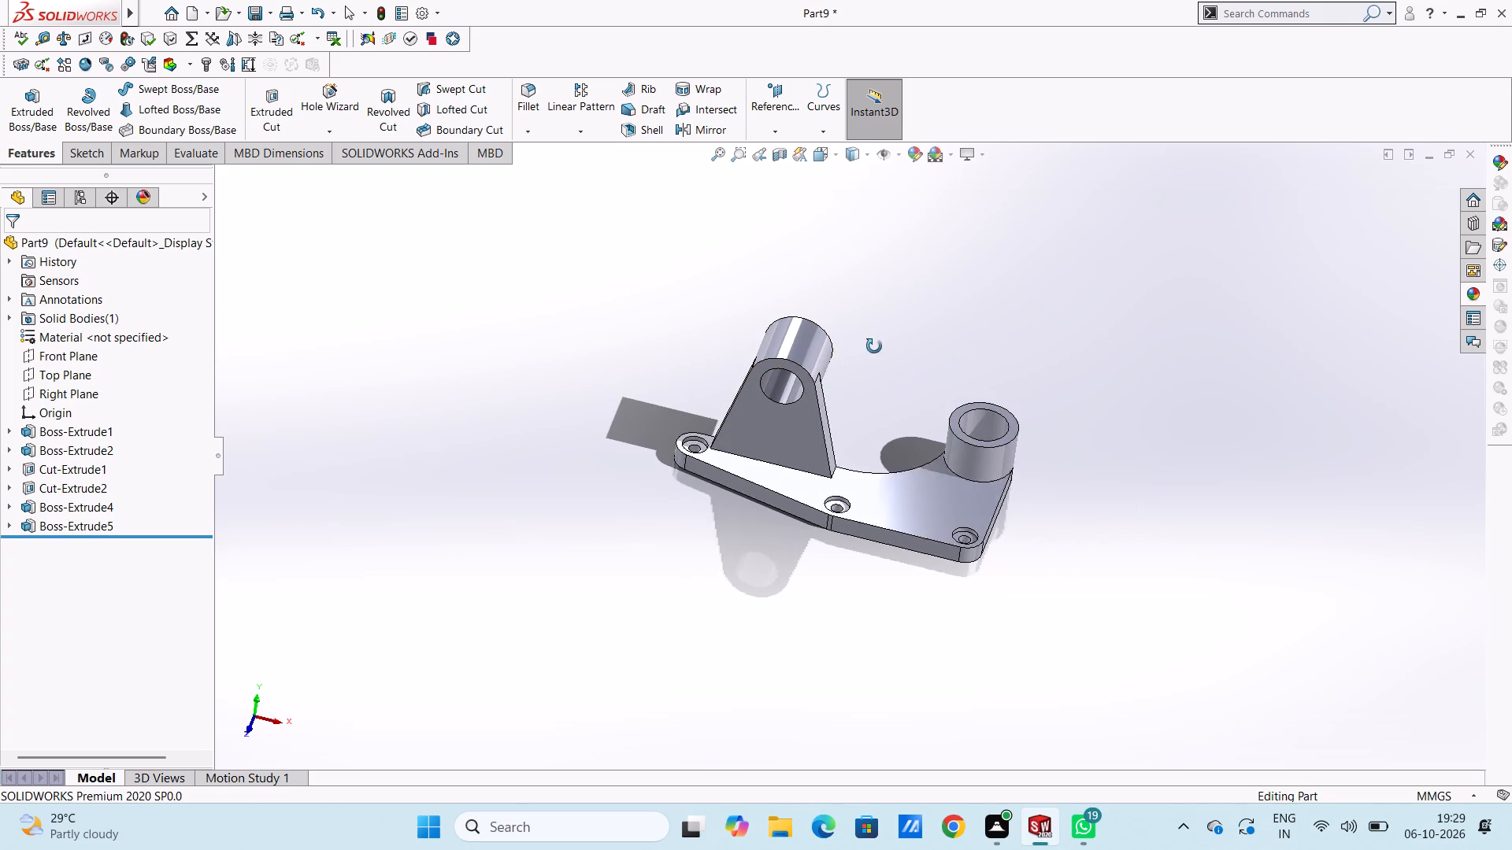
middle_click_drag(874, 346, 857, 315)
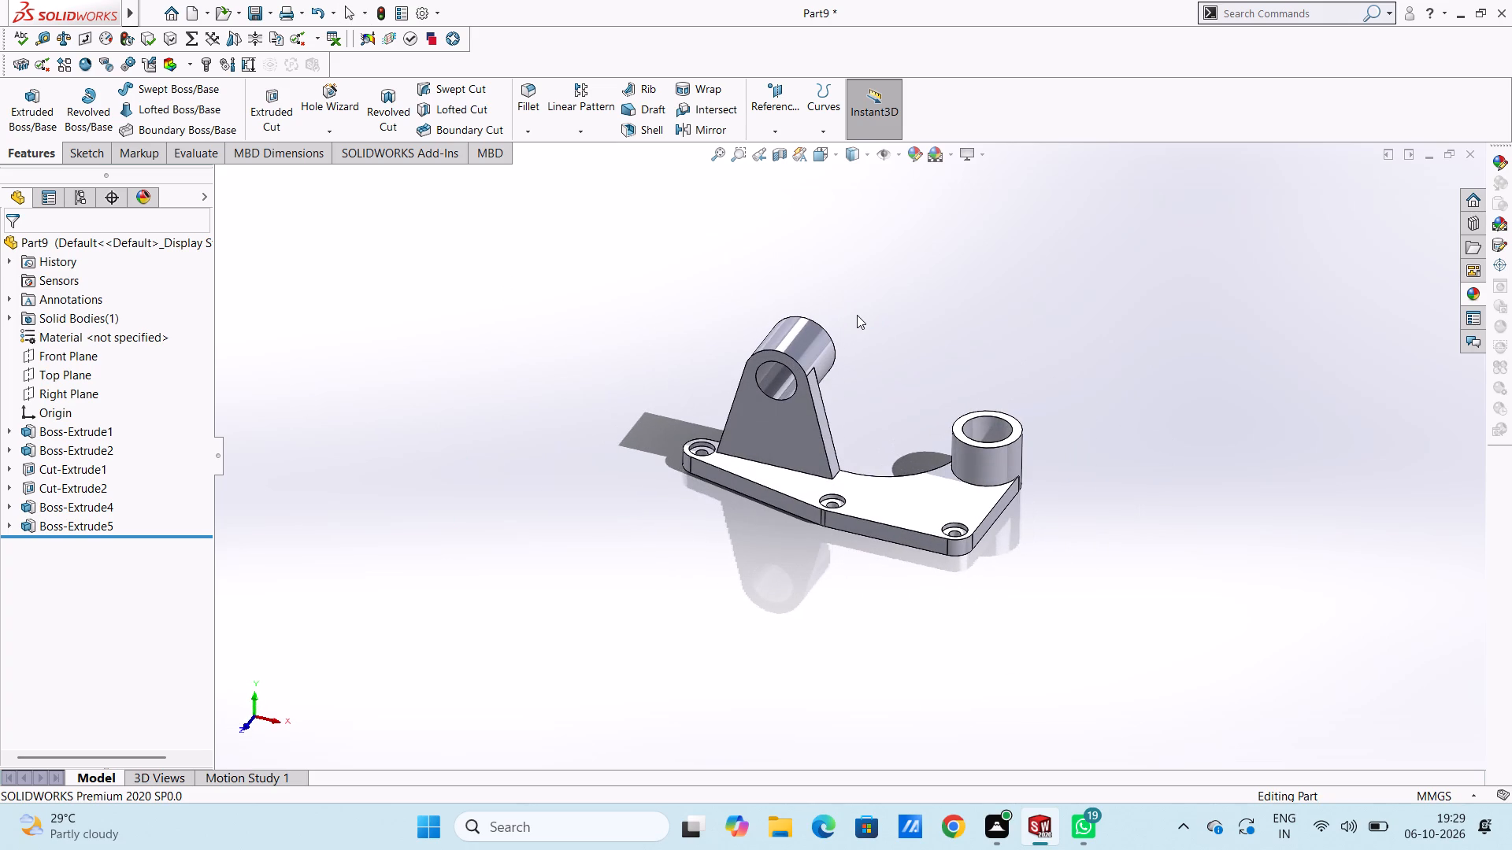
Sketch two concentric circles on the web's front face, centred on the bore, with 22.2 mm and 35 mm radii.
key("ctrl+1")
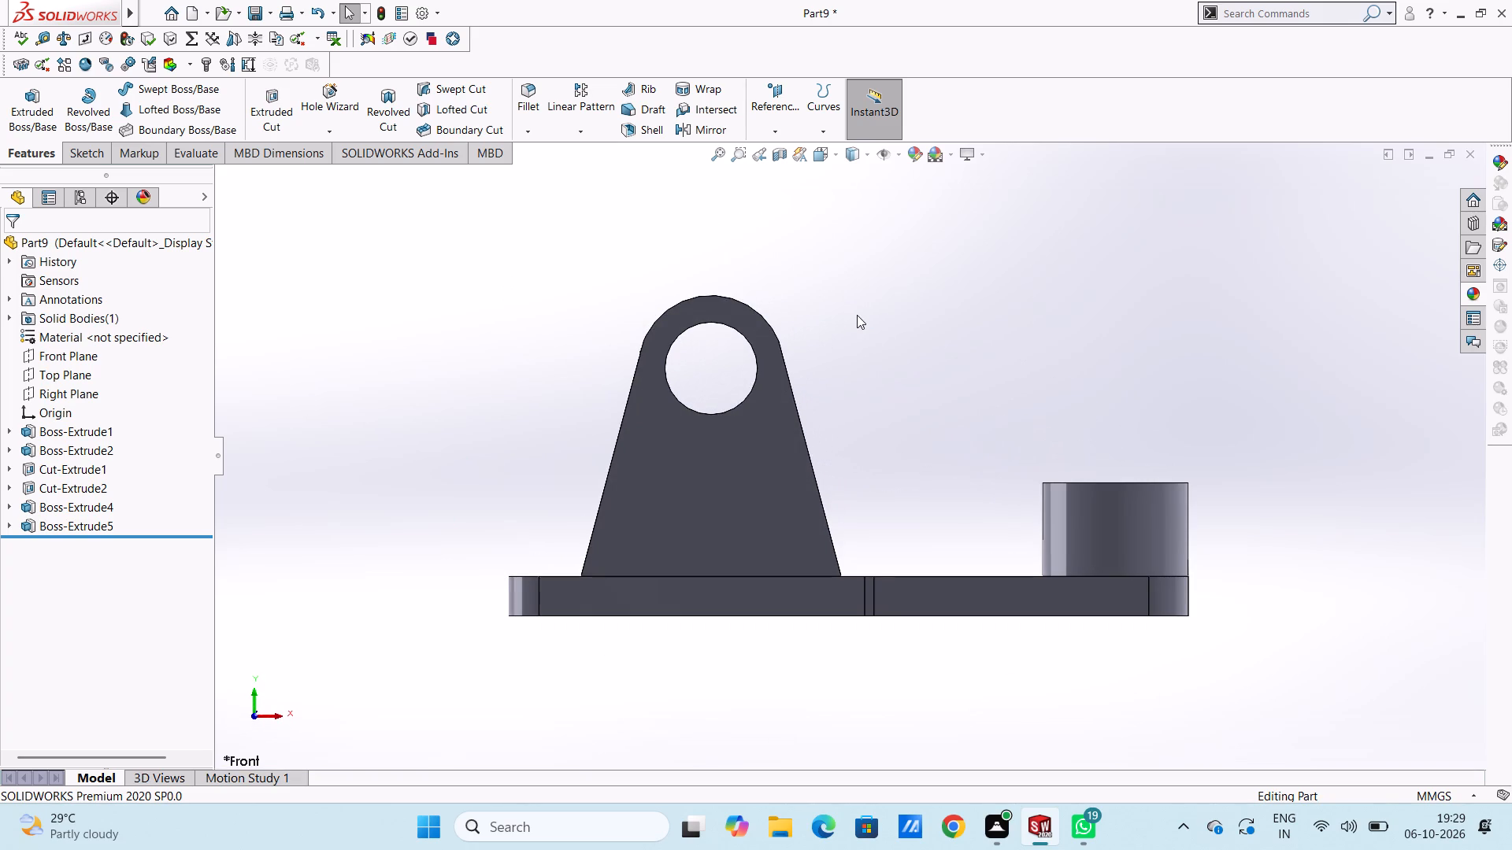
left_click(742, 463)
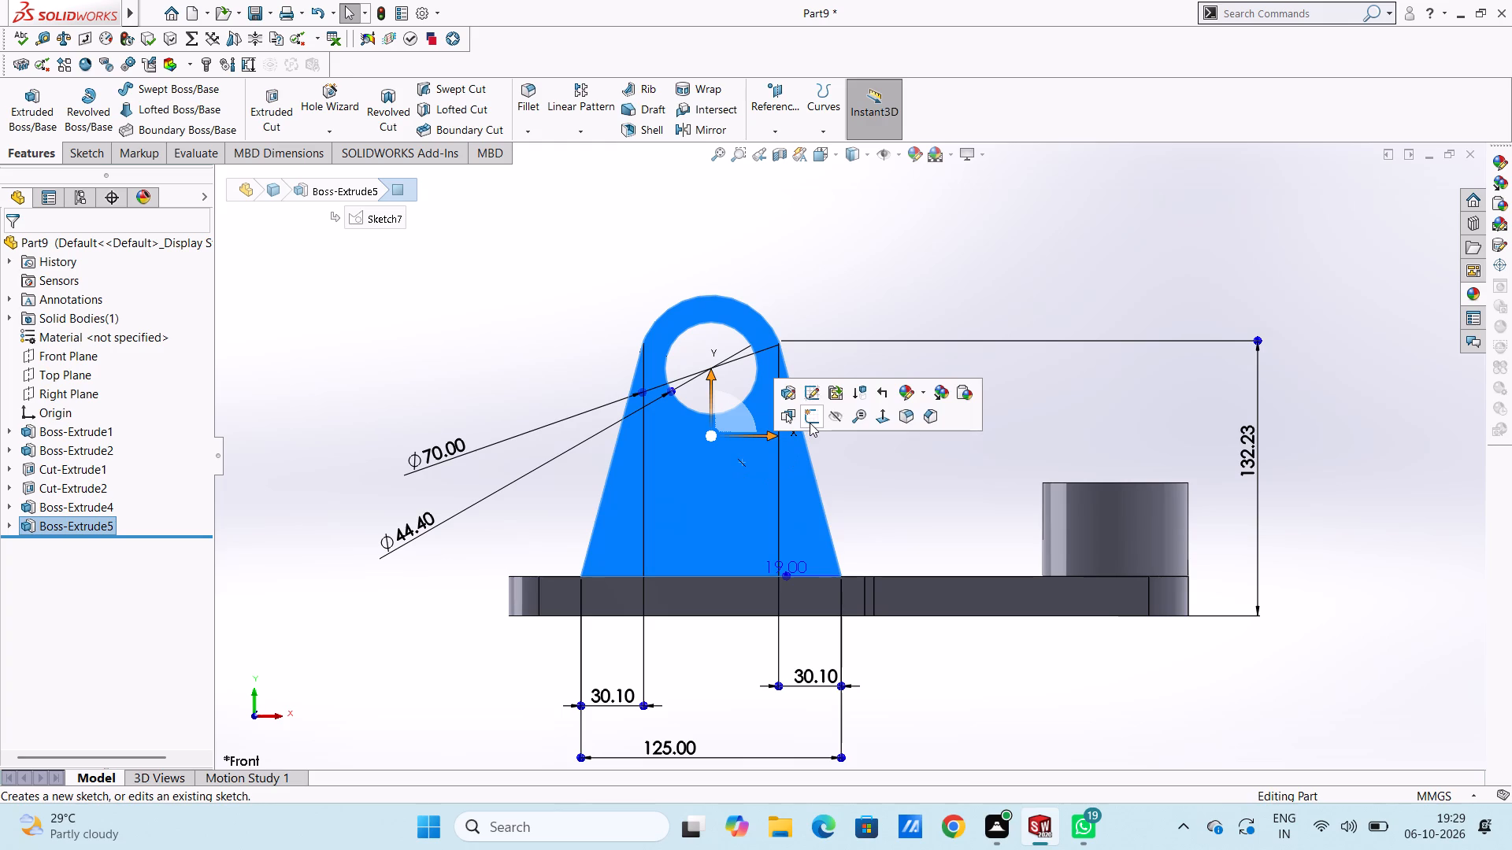
left_click(810, 422)
left_click(542, 339)
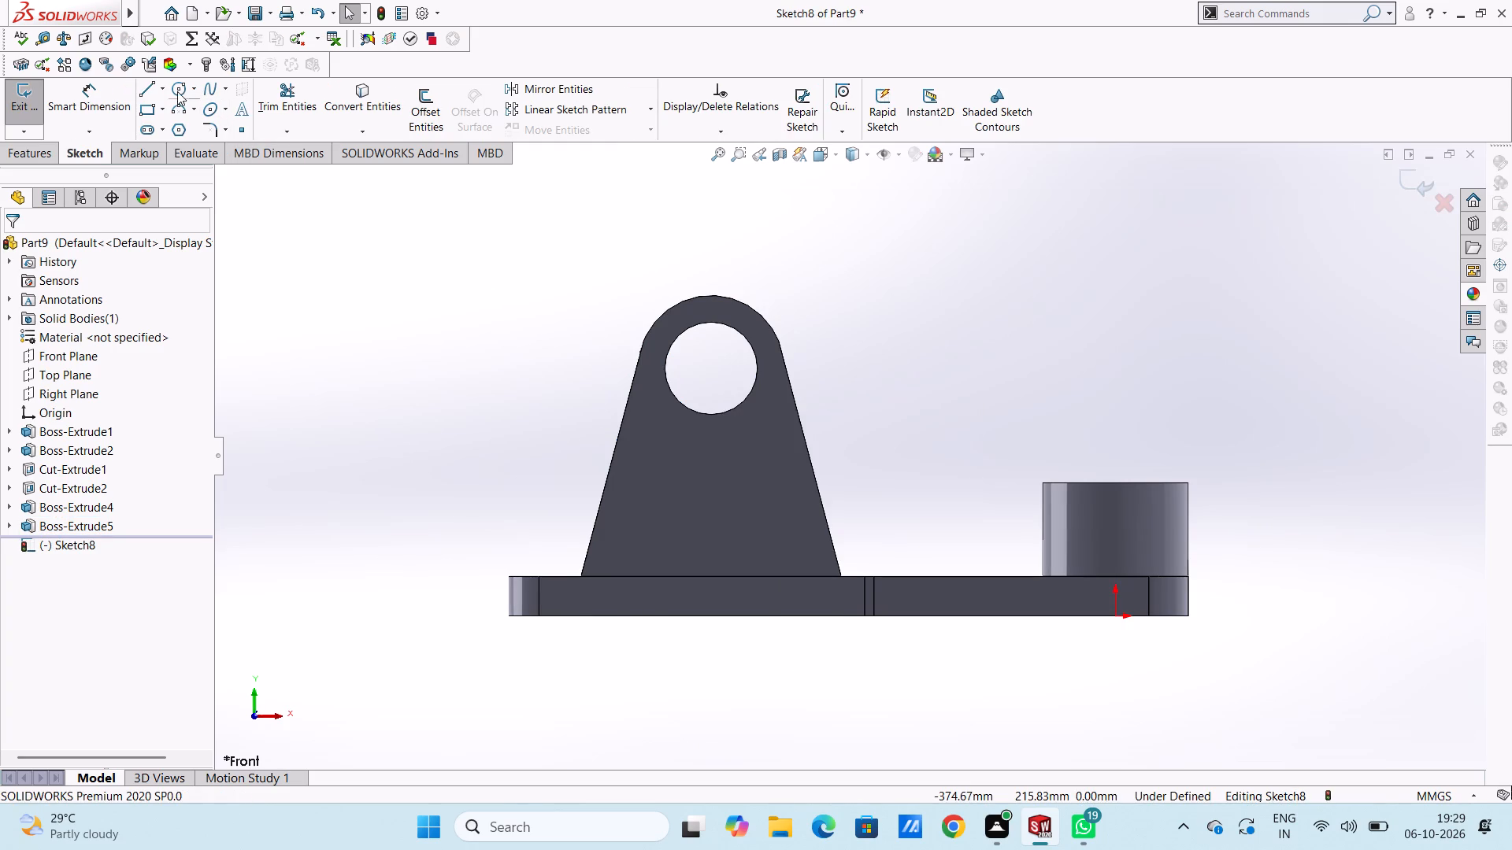
left_click(177, 91)
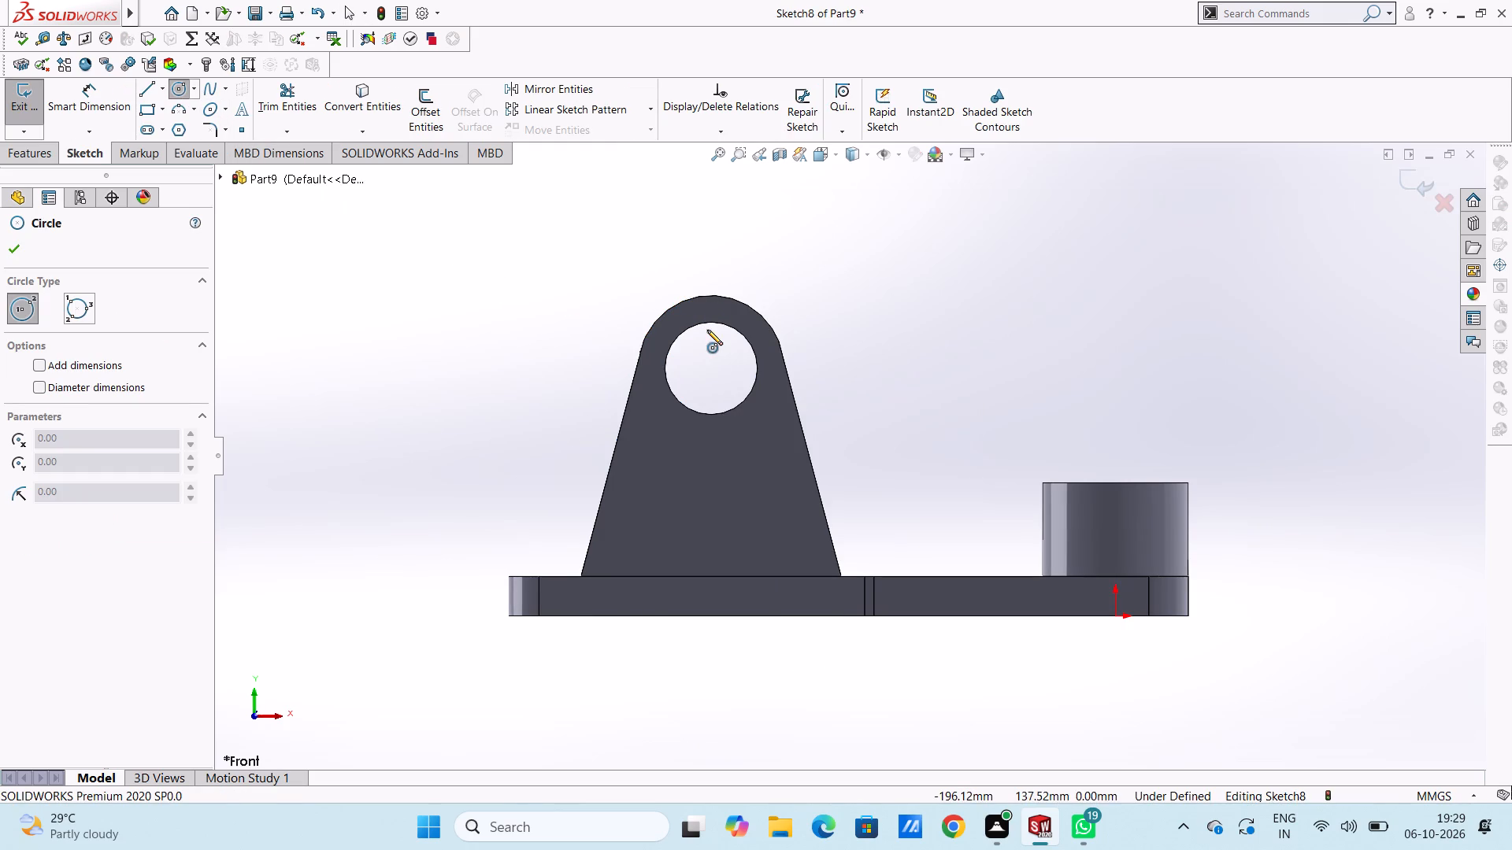
left_click(710, 367)
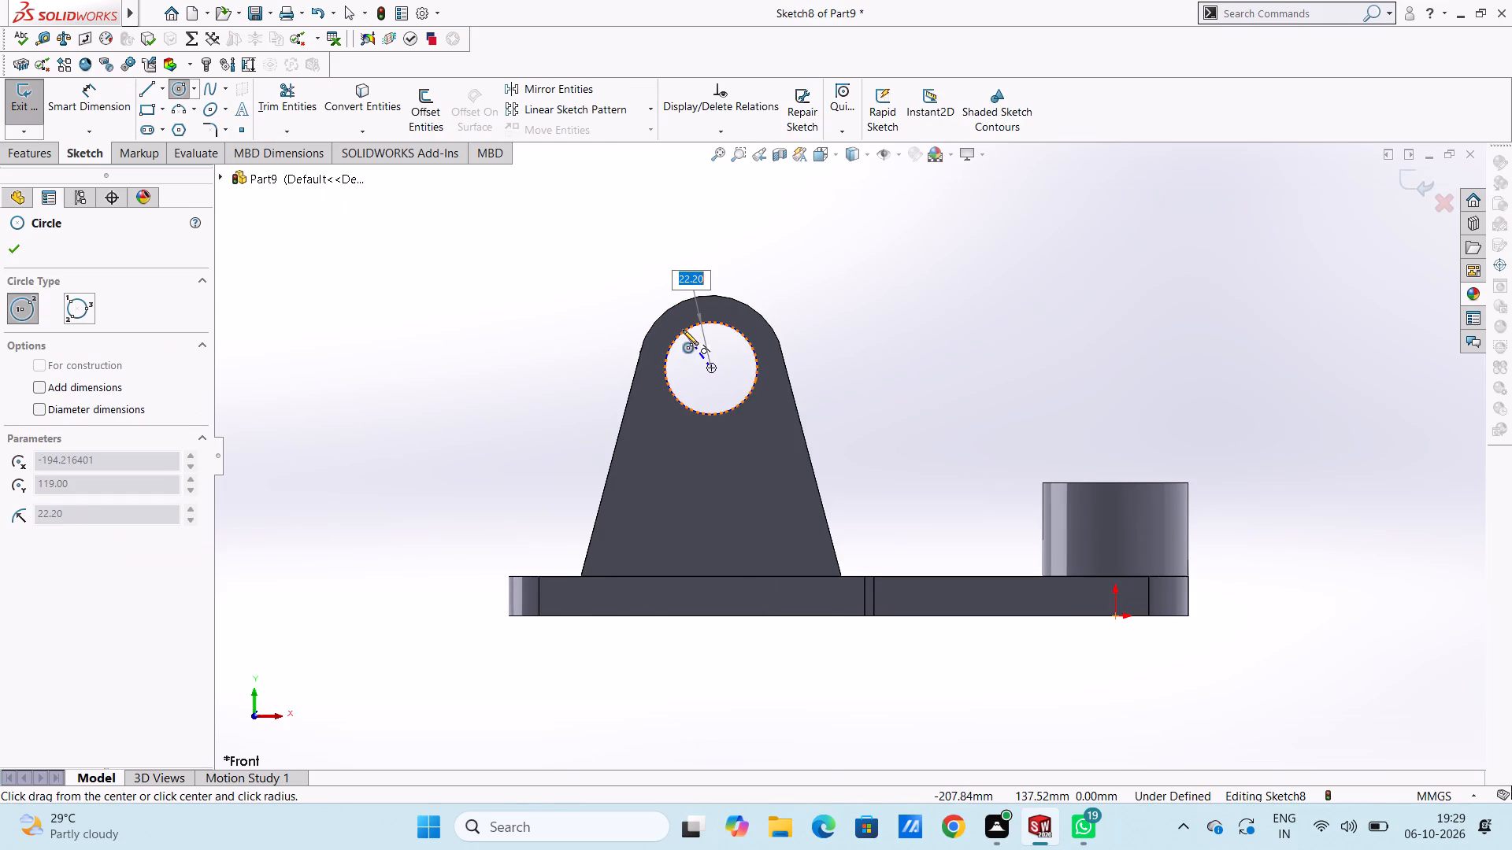
left_click(683, 330)
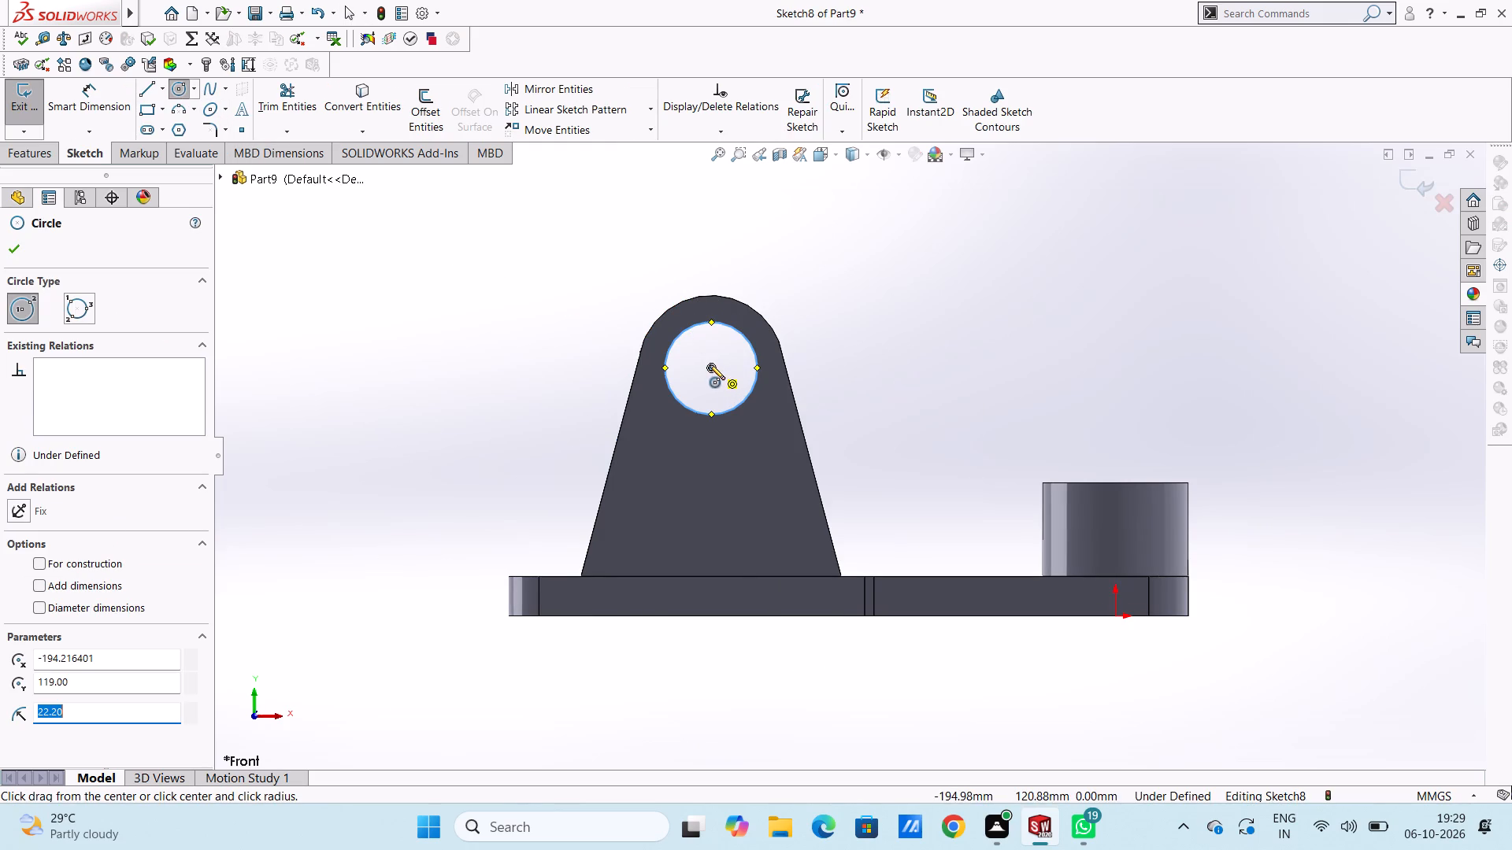
left_click(710, 364)
left_click(676, 307)
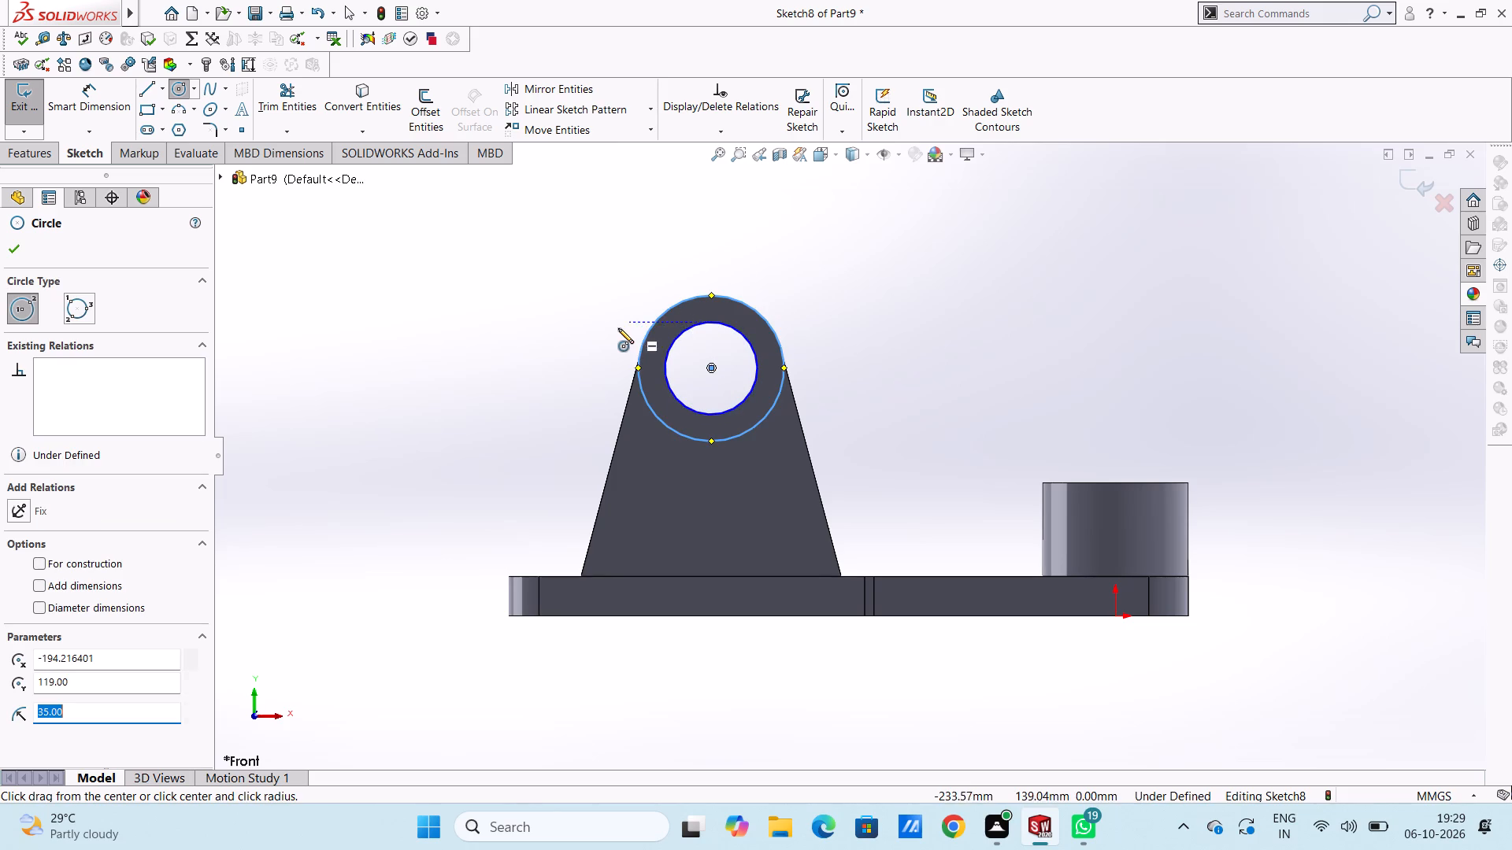
key("Escape")
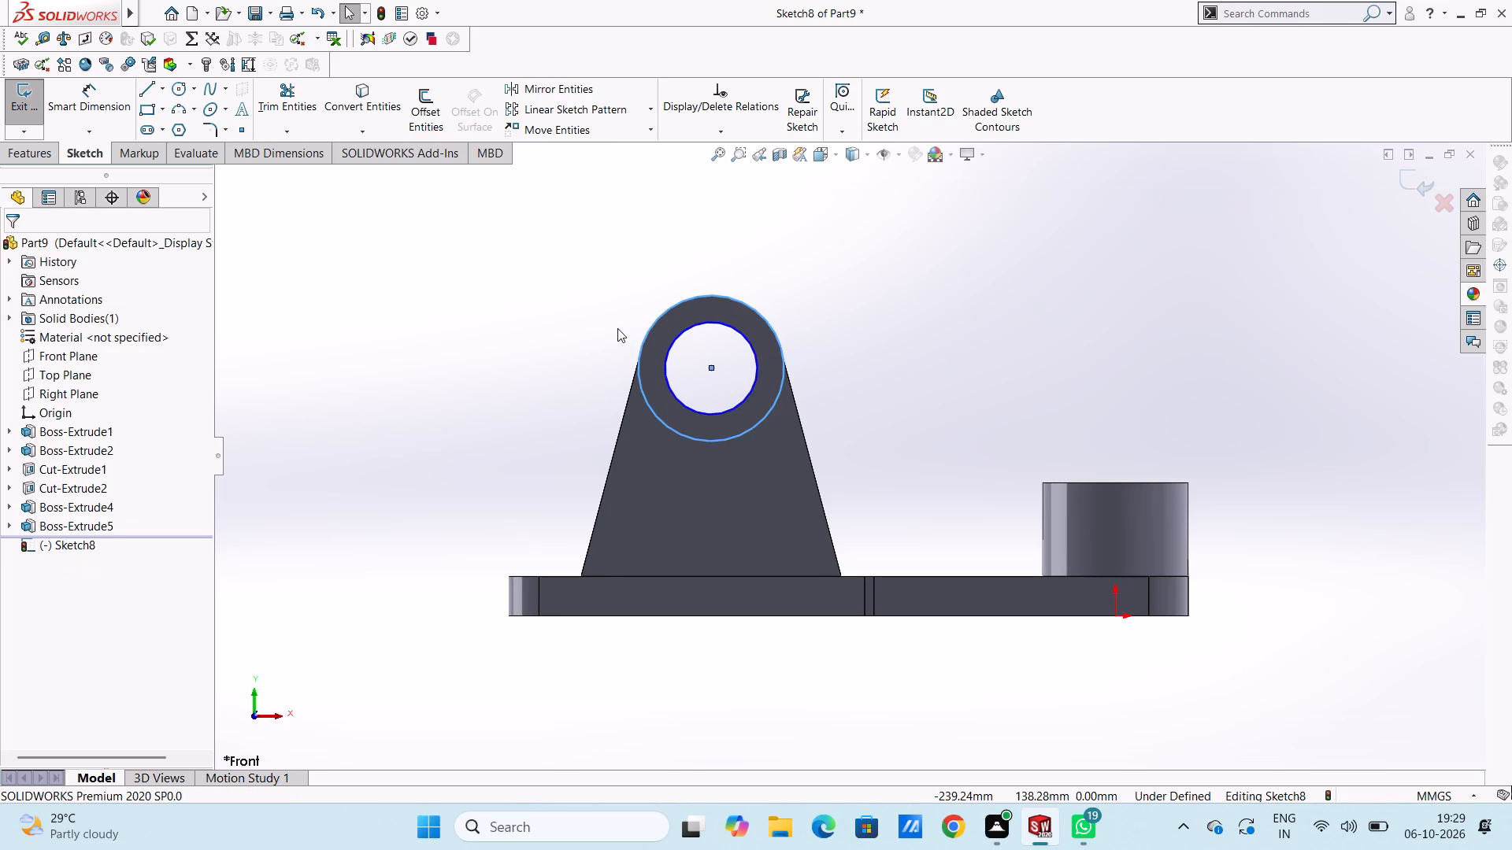
left_click(525, 326)
Dimension the outer circle's diameter as 70 mm and the inner circle's diameter as 44.4 mm.
middle_click_drag(913, 312, 873, 355)
left_click(111, 103)
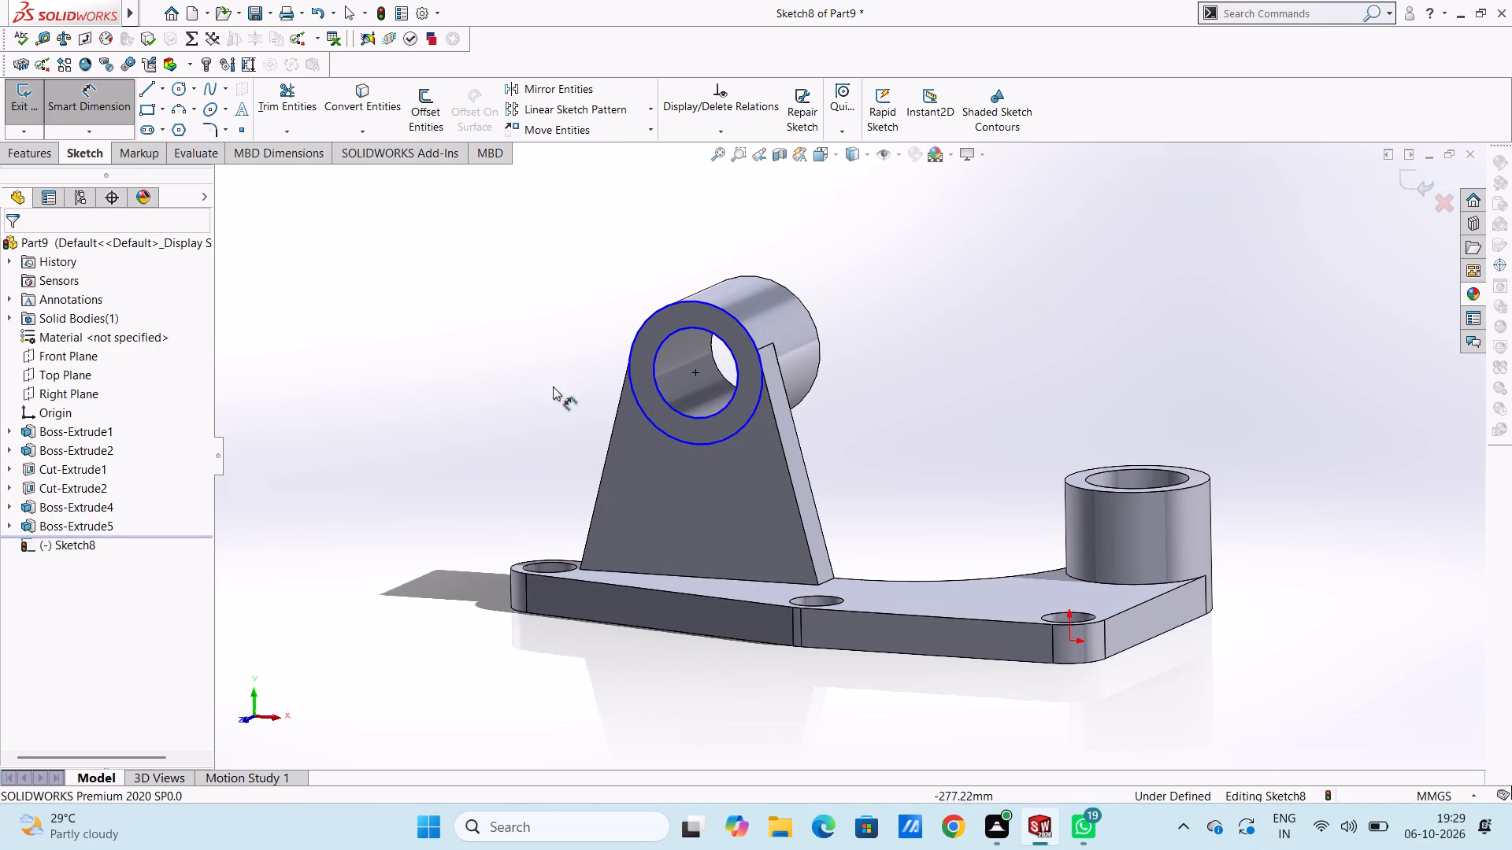
left_click(647, 419)
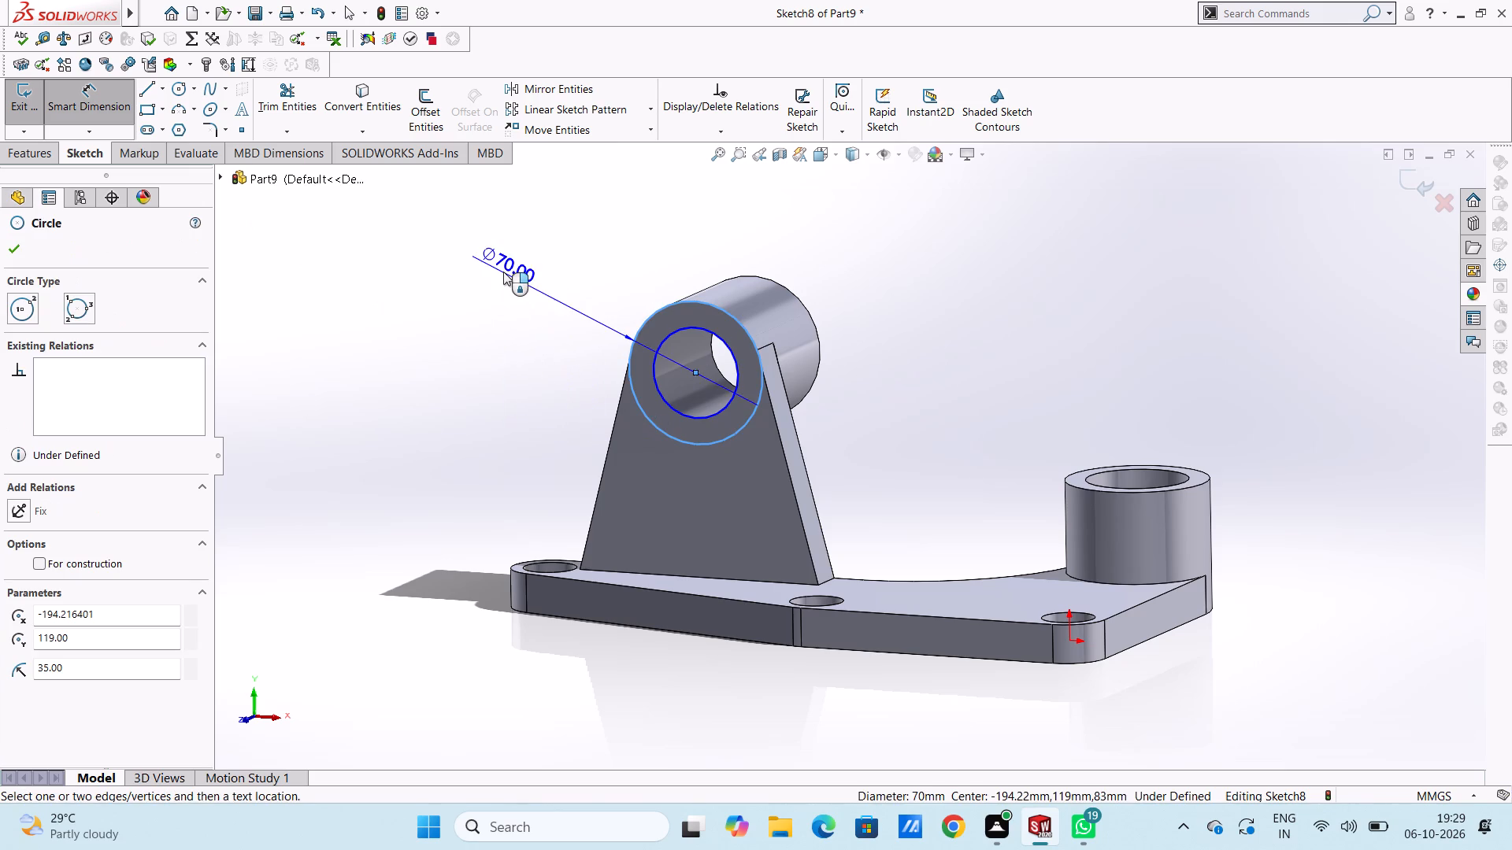
left_click(506, 265)
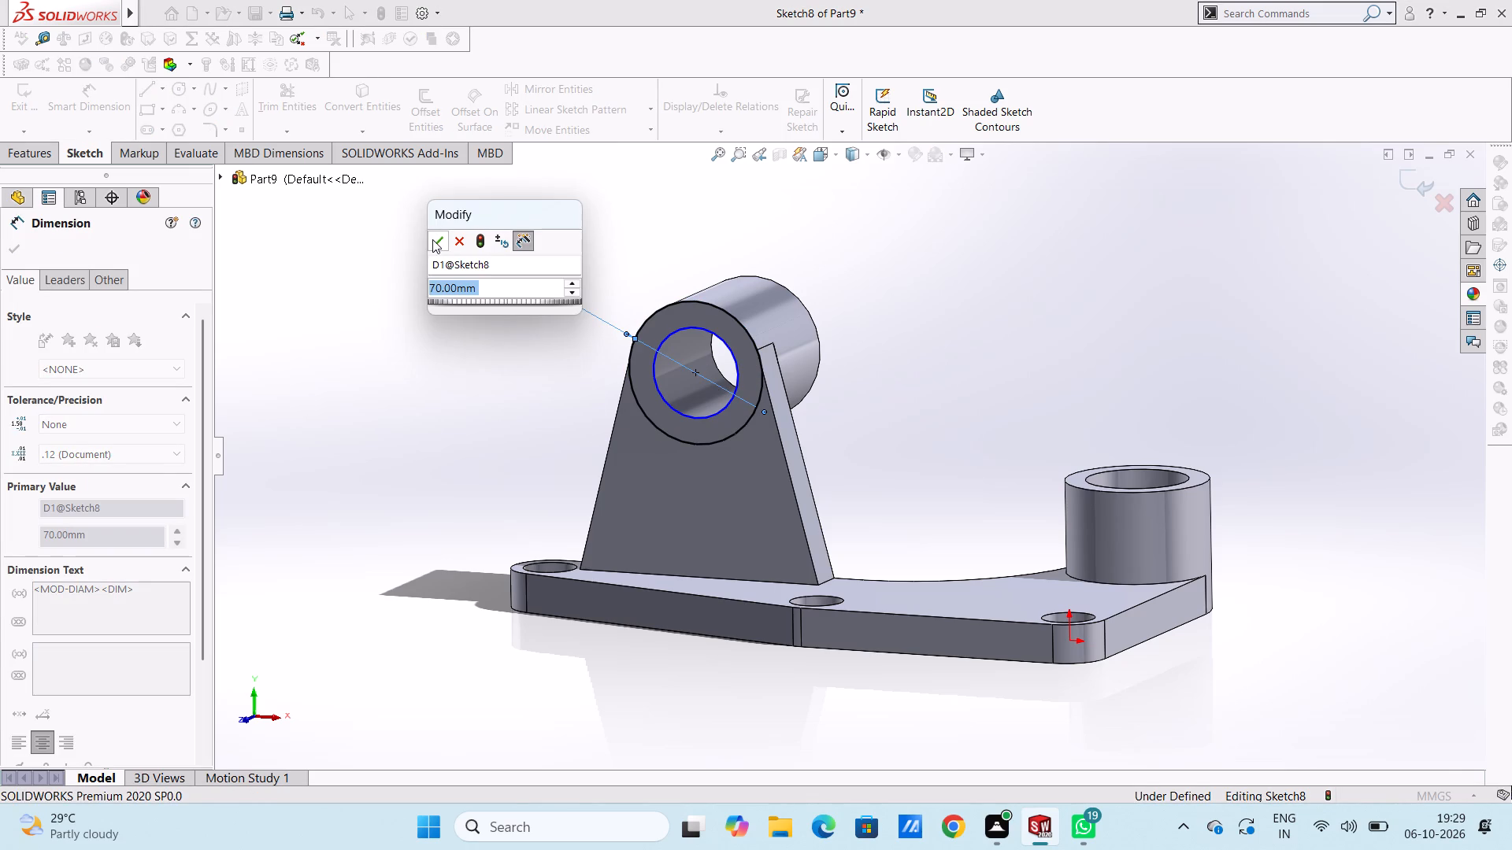
left_click(432, 239)
left_click(432, 239)
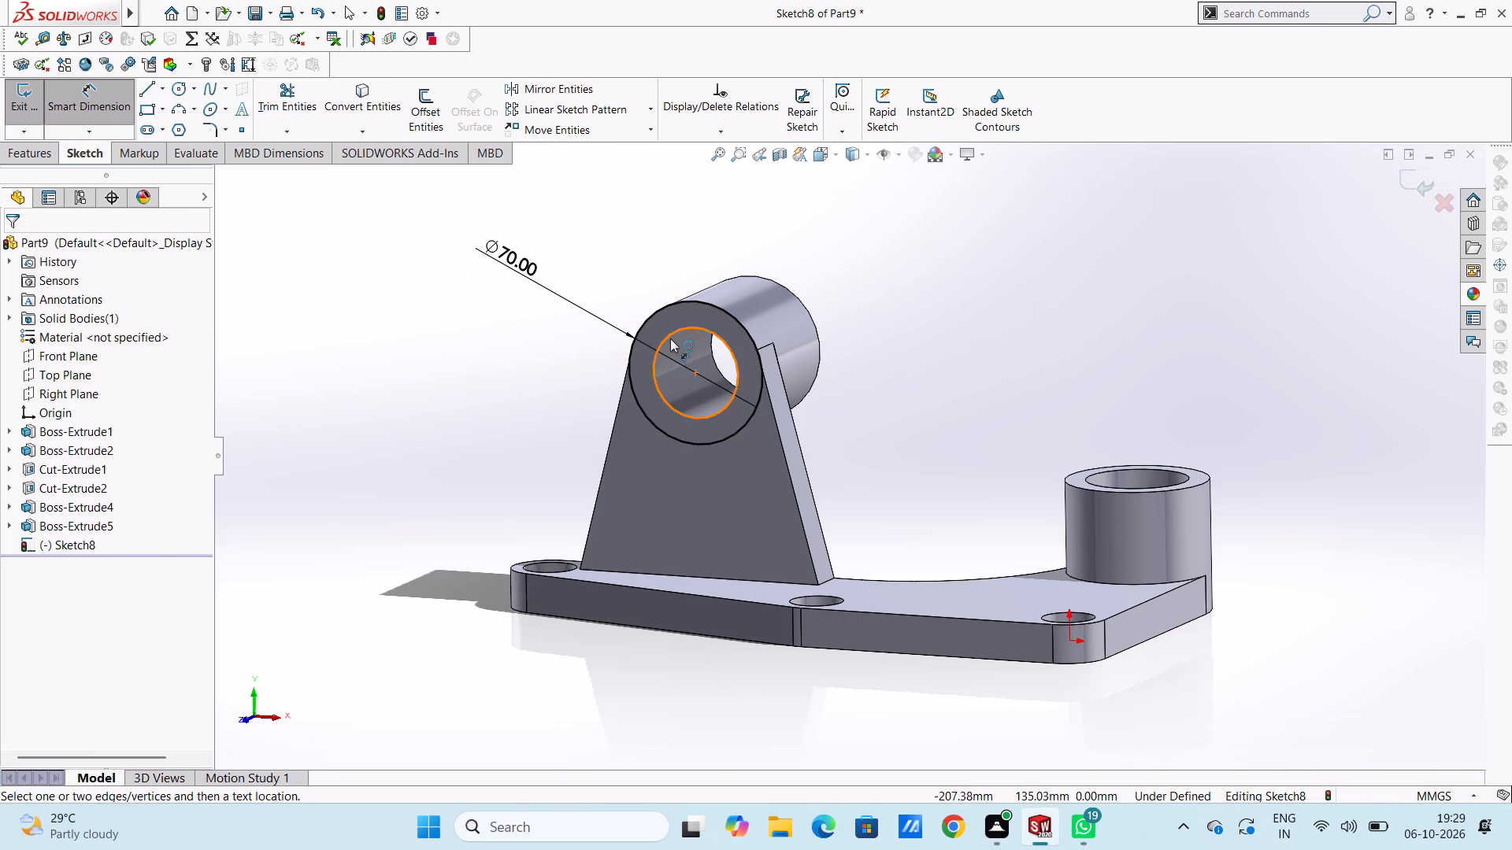
left_click(670, 338)
left_click(615, 247)
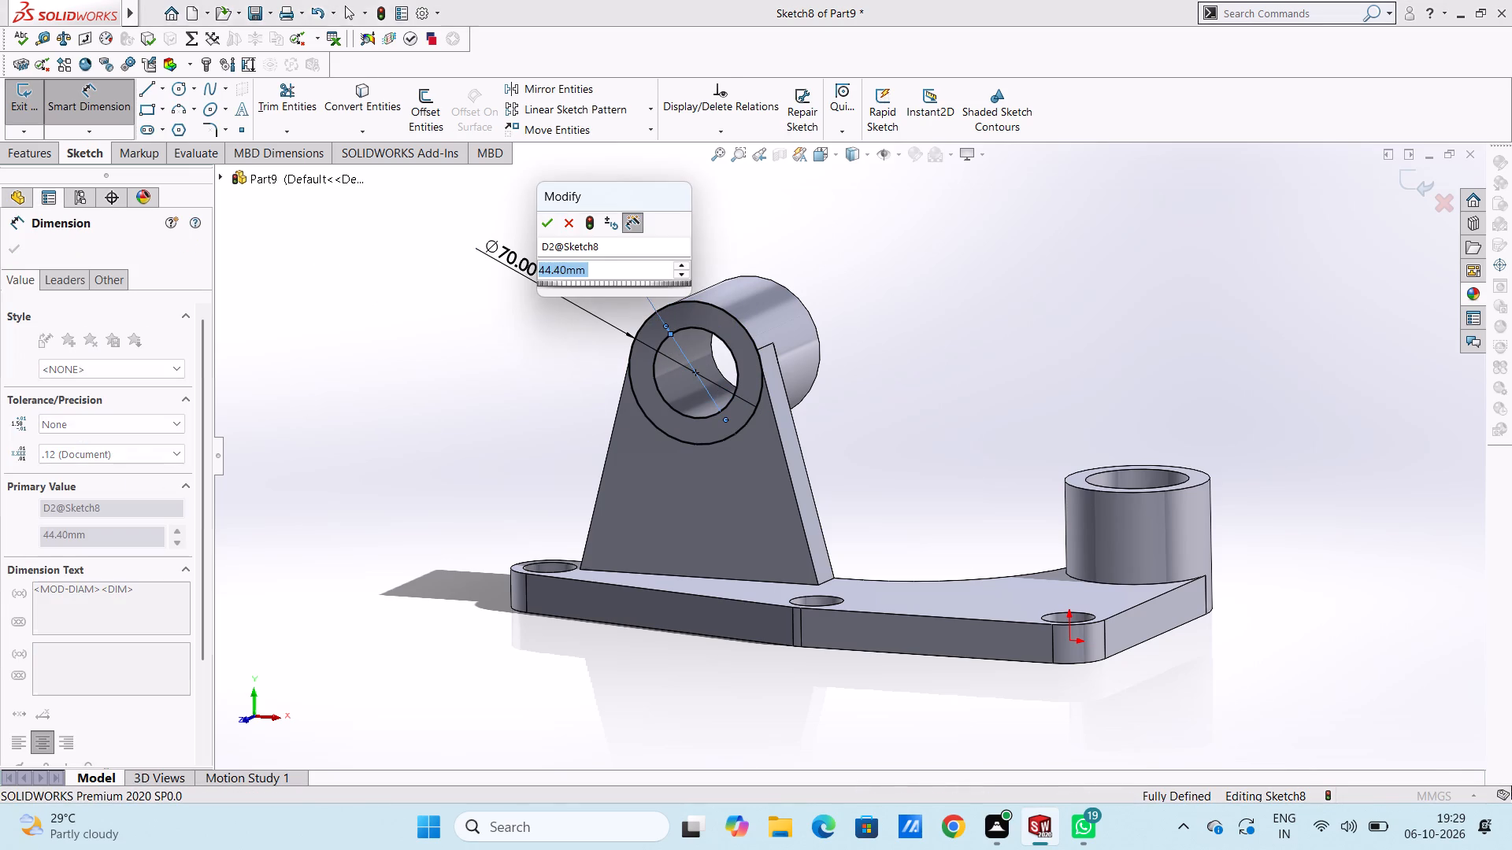
left_click(544, 221)
left_click(543, 221)
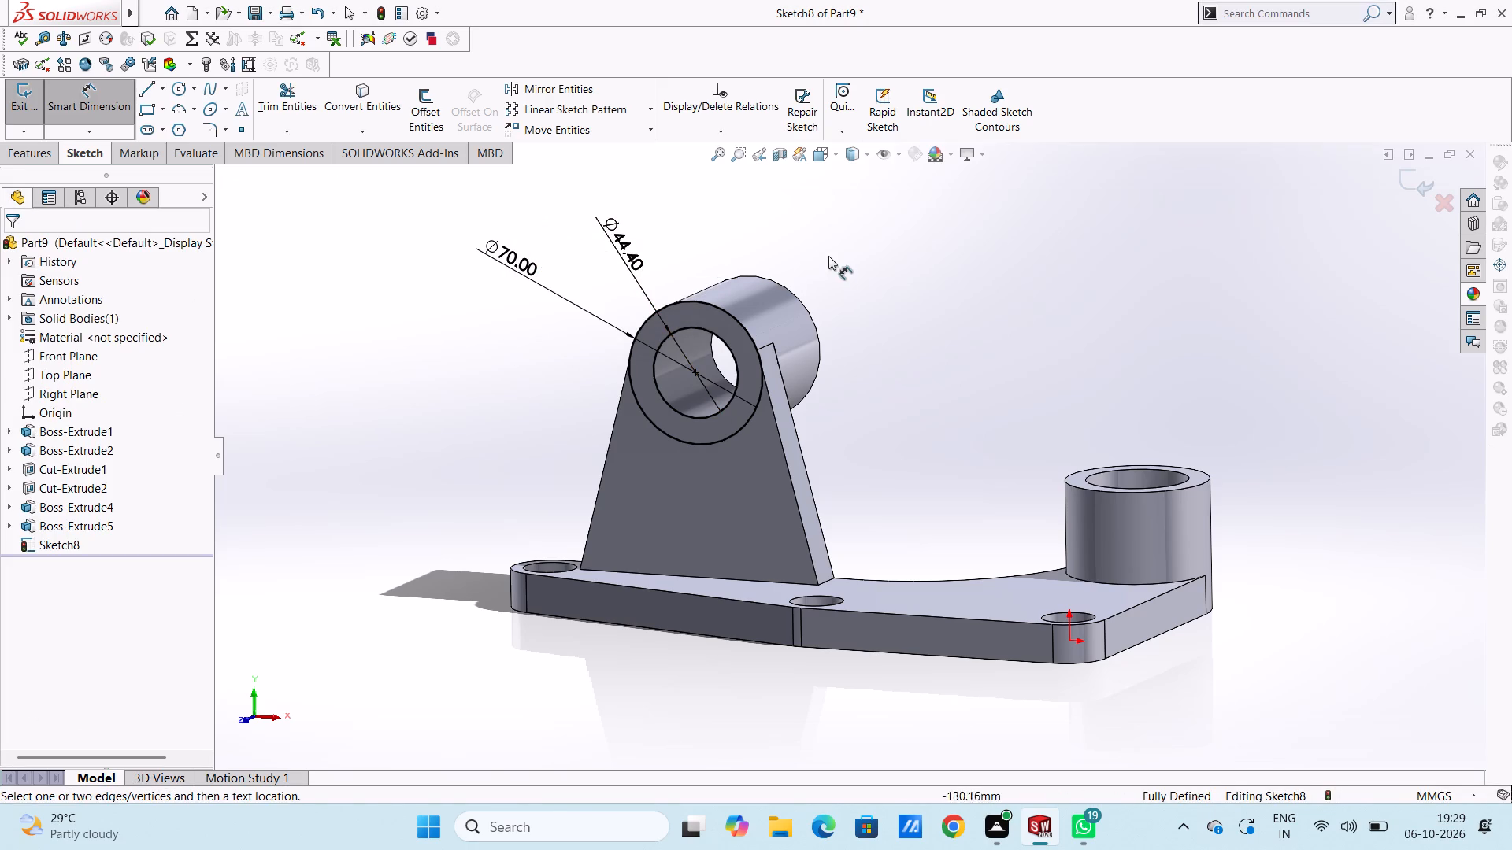
Extrude the ring profile 10 mm outward from the web's front face, blind, with merged result.
middle_click_drag(879, 284, 854, 351)
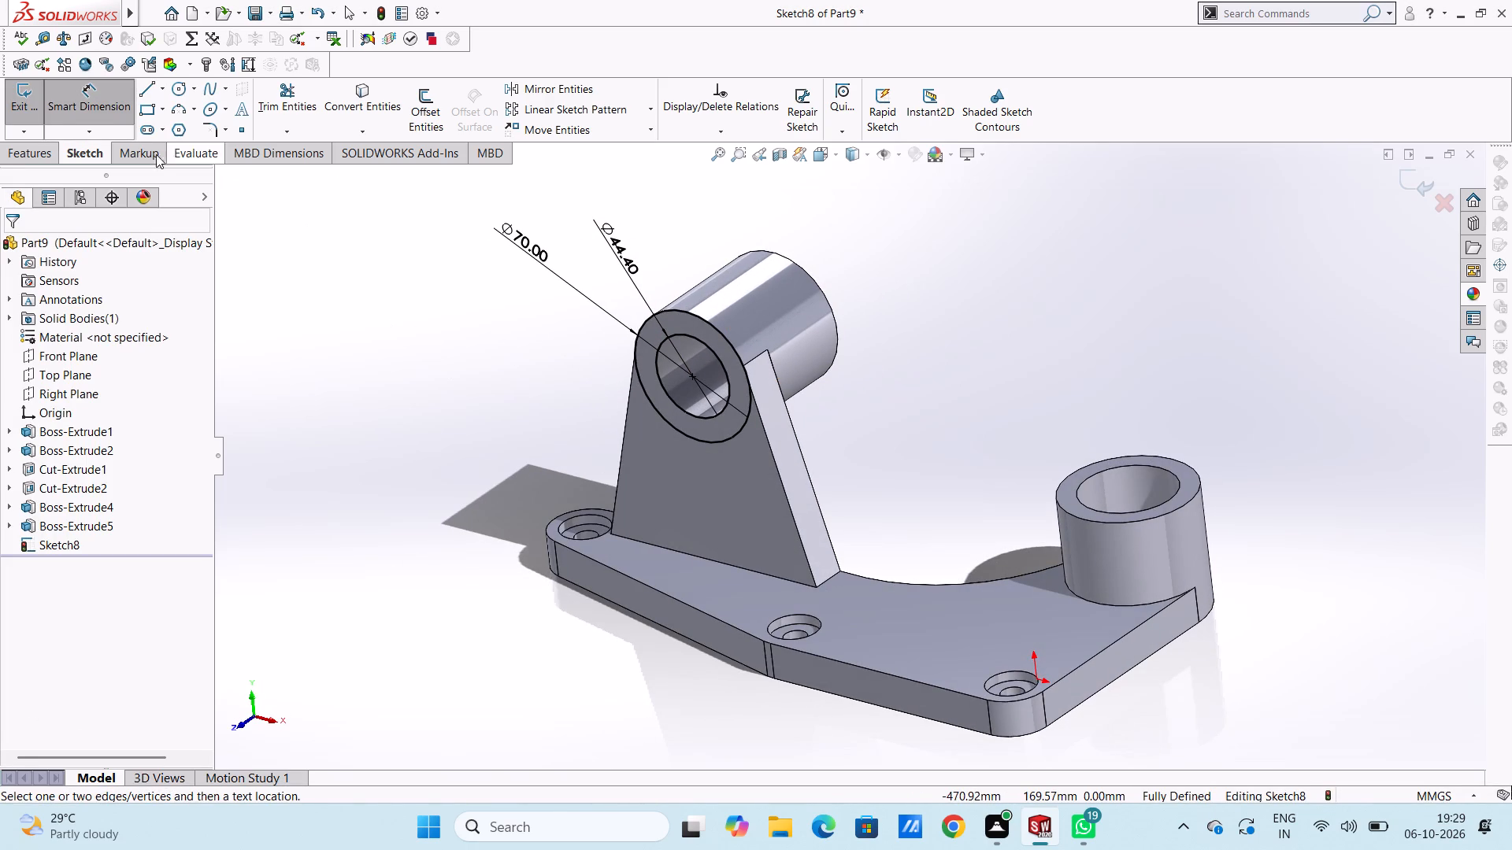
left_click(109, 114)
left_click(37, 150)
left_click(37, 102)
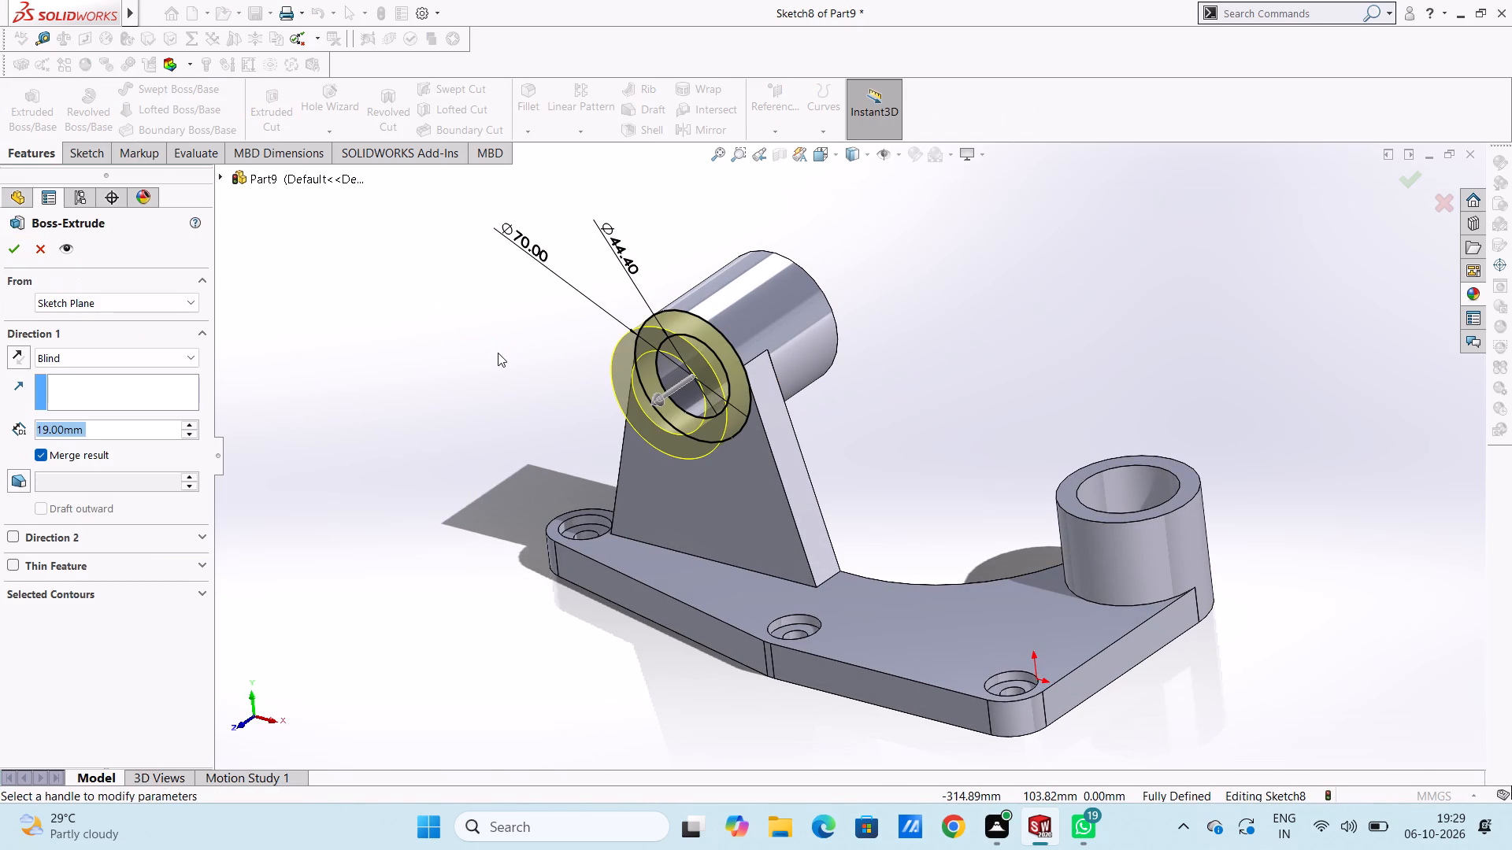
type("10")
key("Return")
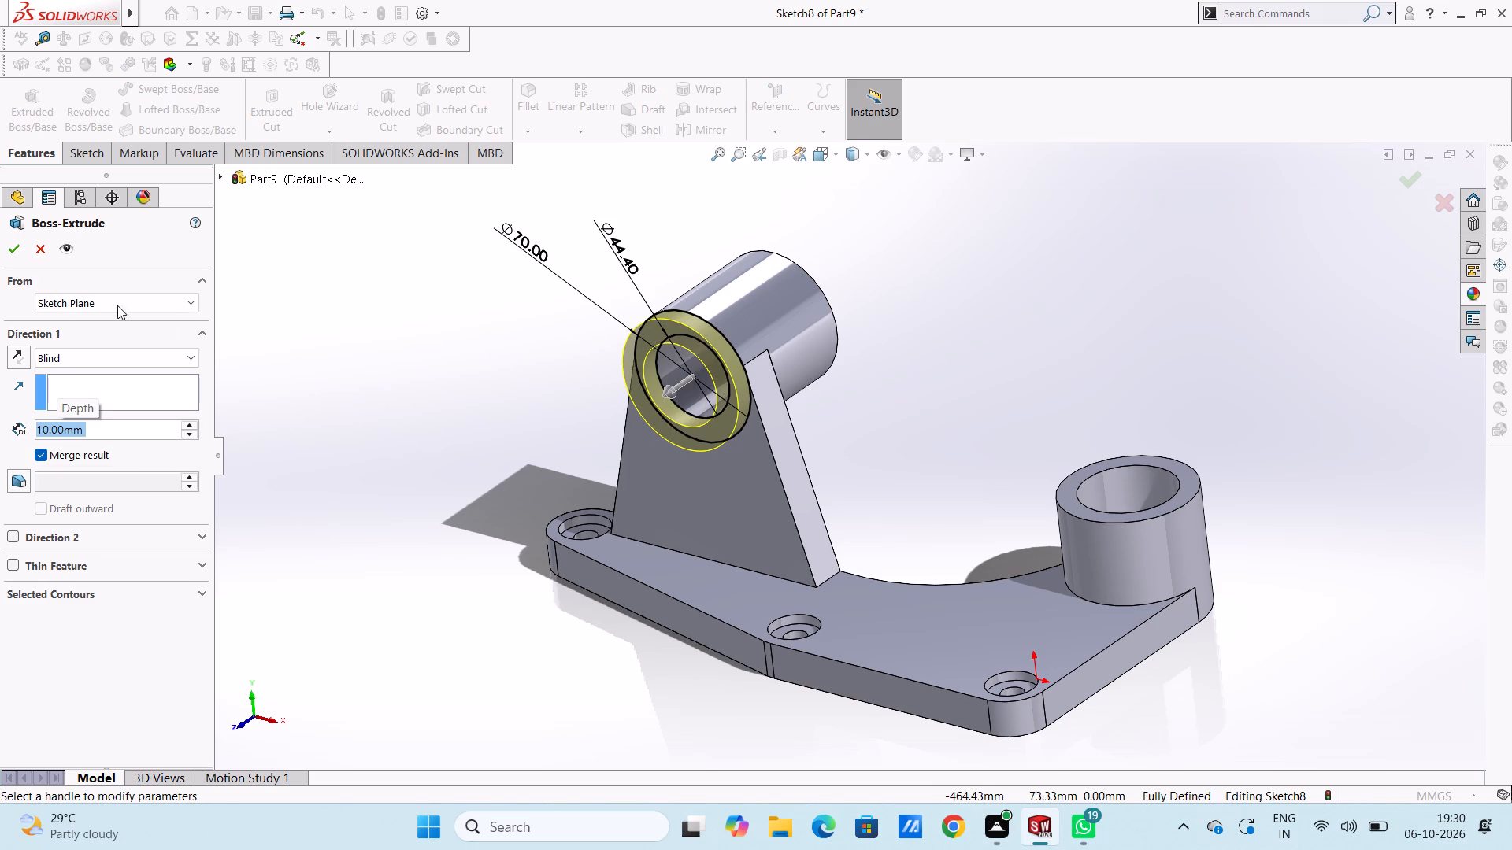
left_click(0, 245)
left_click(6, 247)
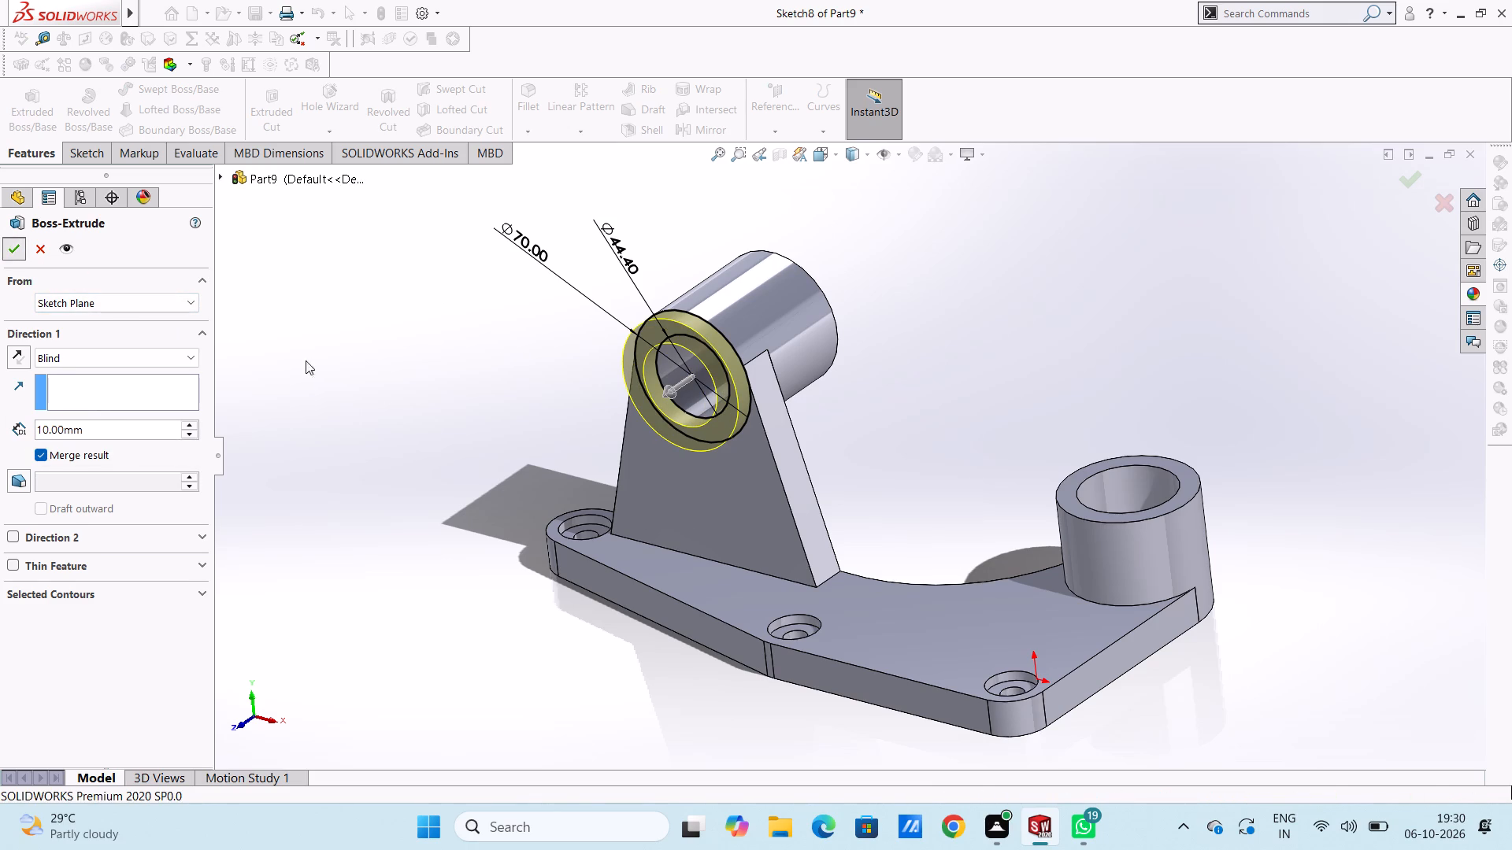
left_click(342, 372)
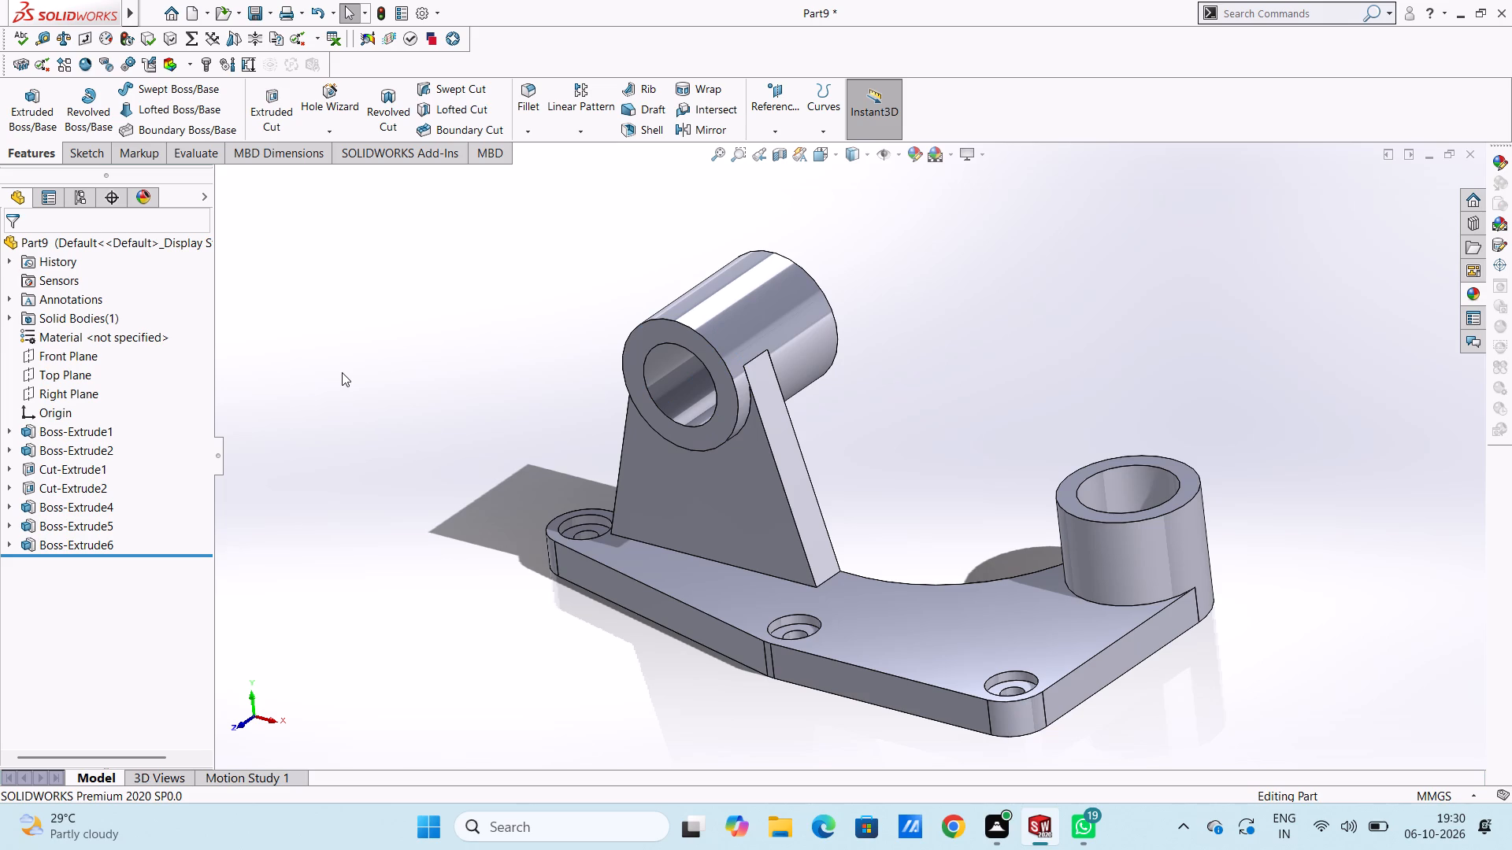
Examine the extended ring and its tapered web on the bracket from several angles.
middle_click_drag(345, 372, 501, 360)
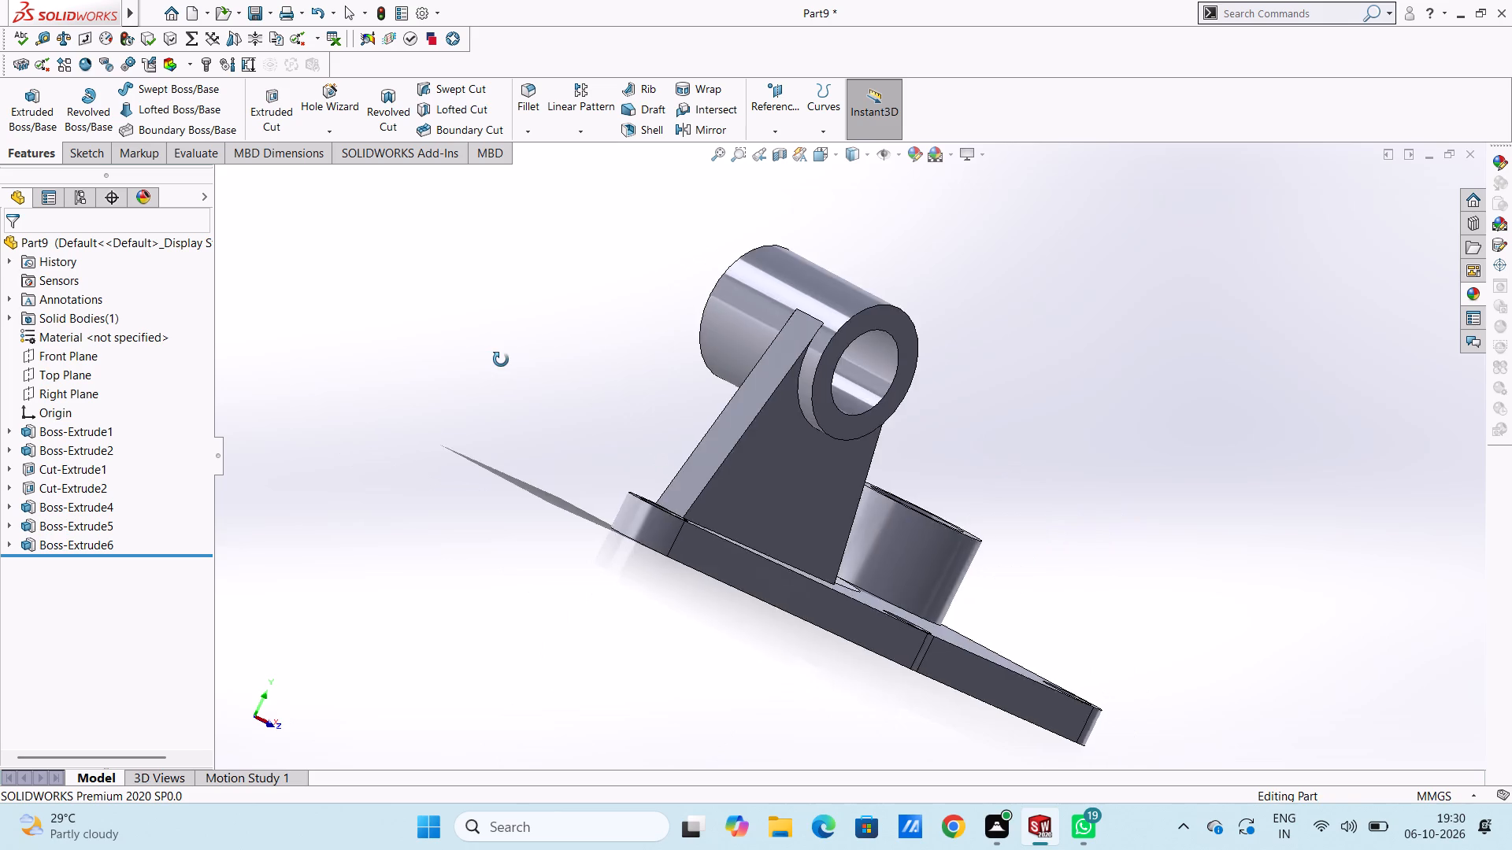
middle_click_drag(501, 360, 435, 342)
middle_click_drag(459, 405, 378, 349)
scroll(408, 434, "up", 3)
middle_click_drag(508, 407, 545, 390)
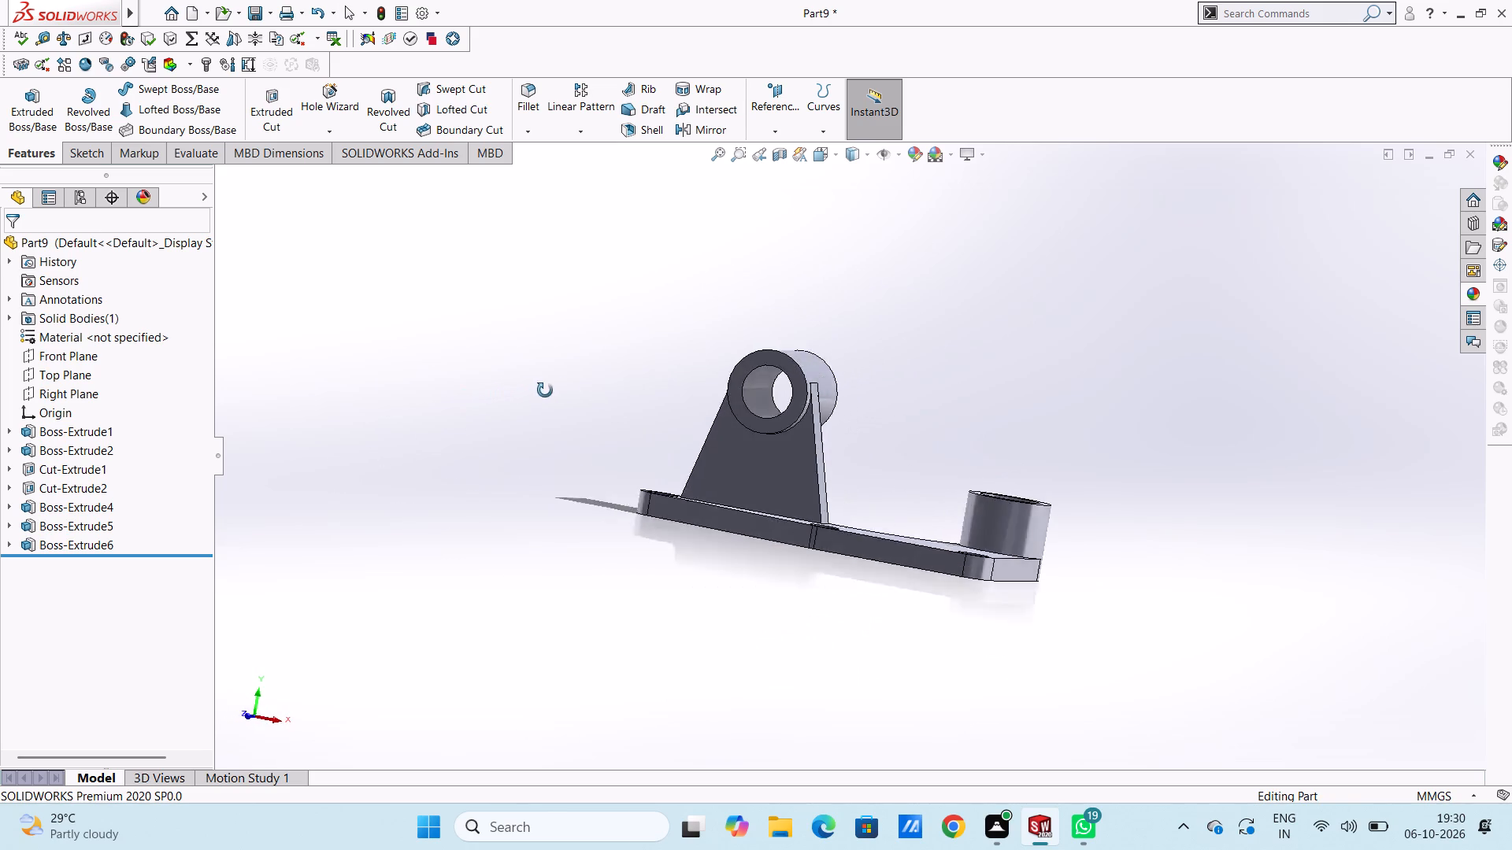
middle_click_drag(545, 390, 480, 431)
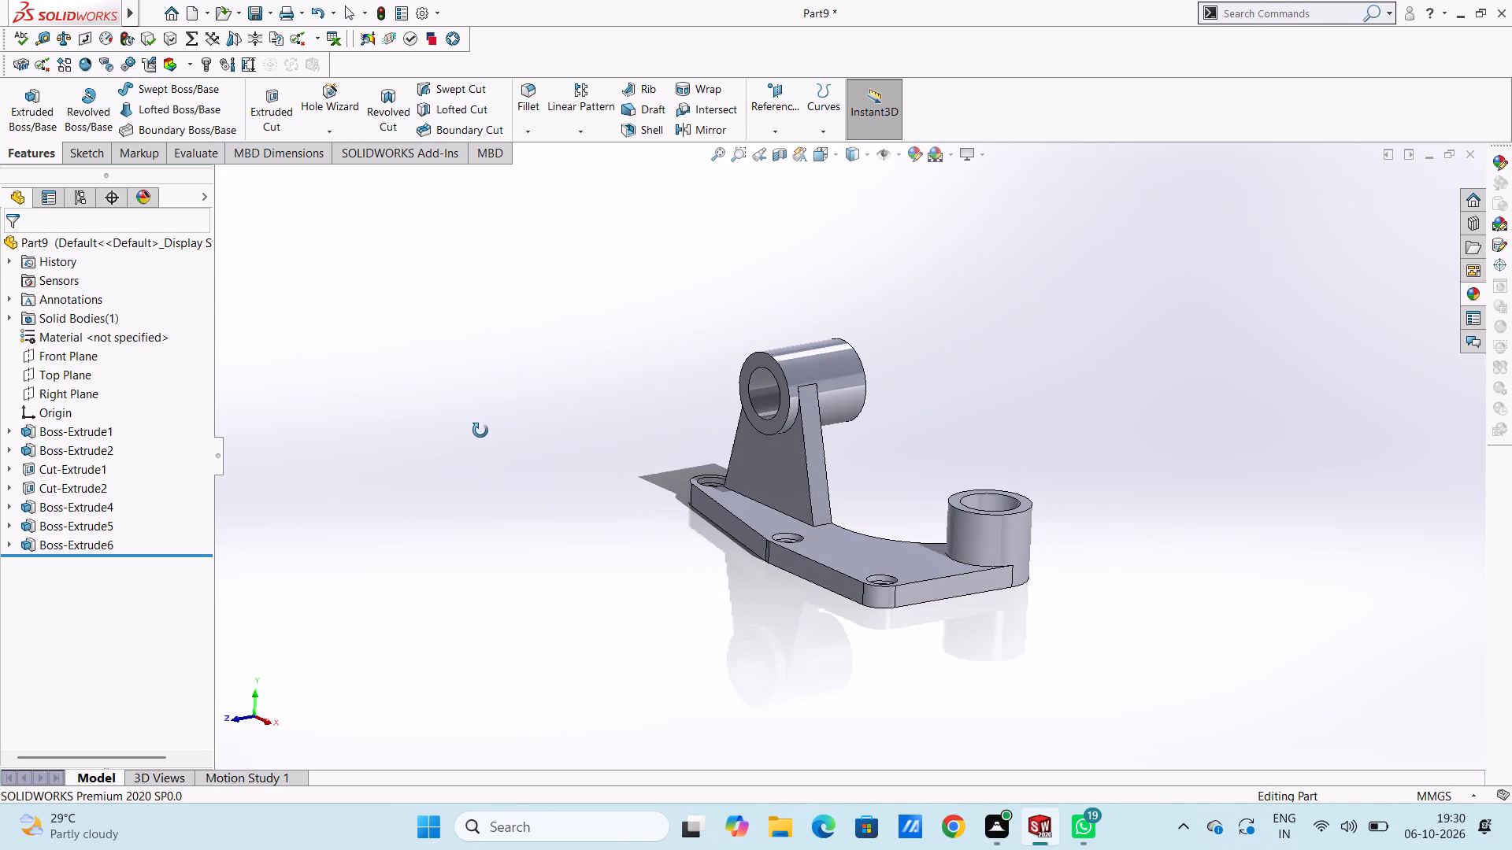
middle_click_drag(480, 431, 512, 500)
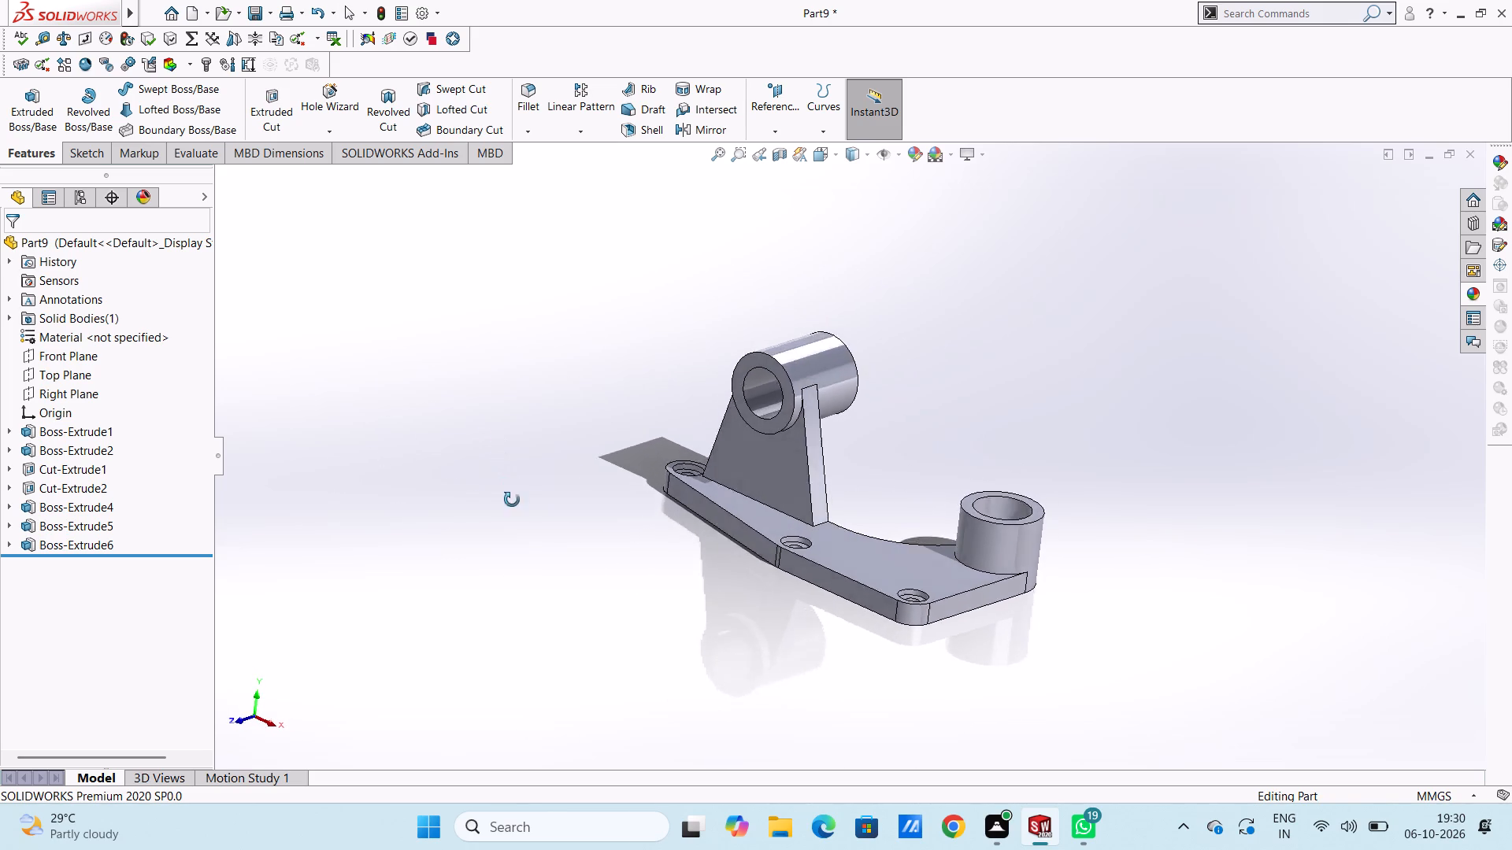
middle_click_drag(512, 500, 481, 552)
middle_click(481, 552)
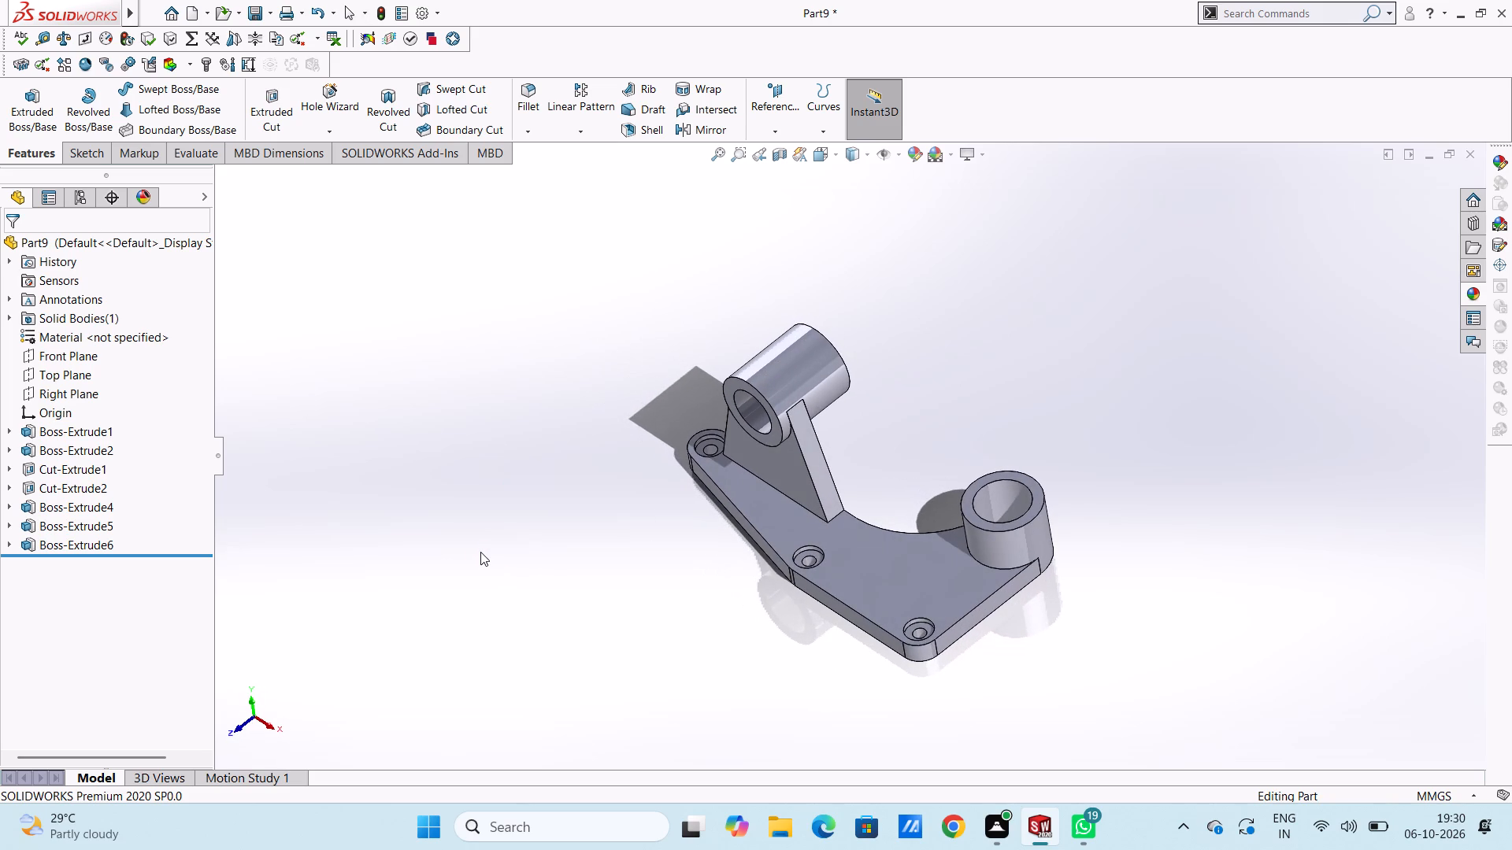
Create a reference plane offset 194 mm from the Right Plane, with the offset flipped toward the web-mounted ring.
key("ctrl+5")
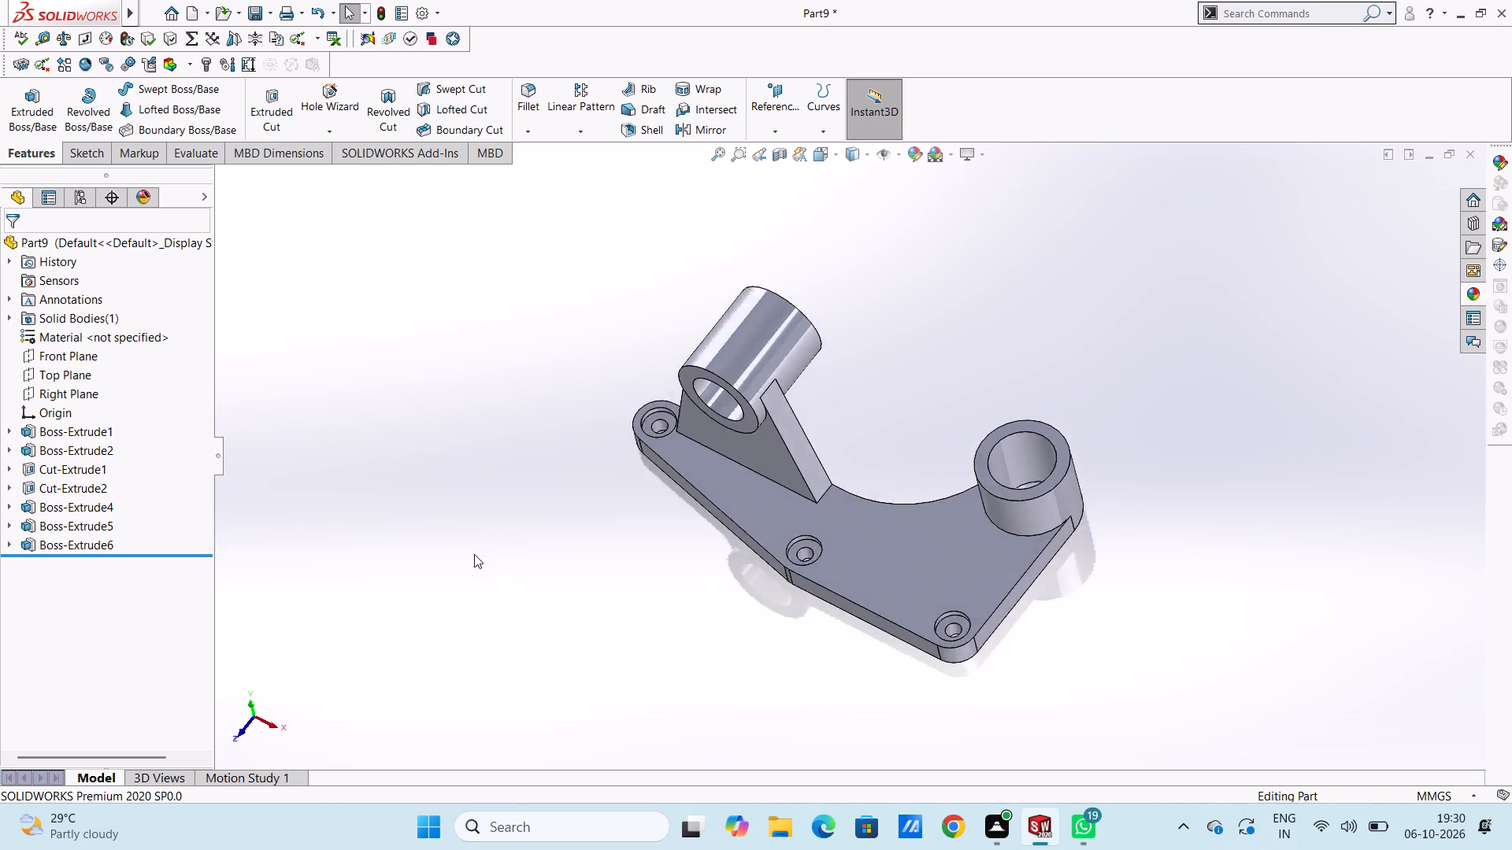
scroll(474, 554, "up", 1)
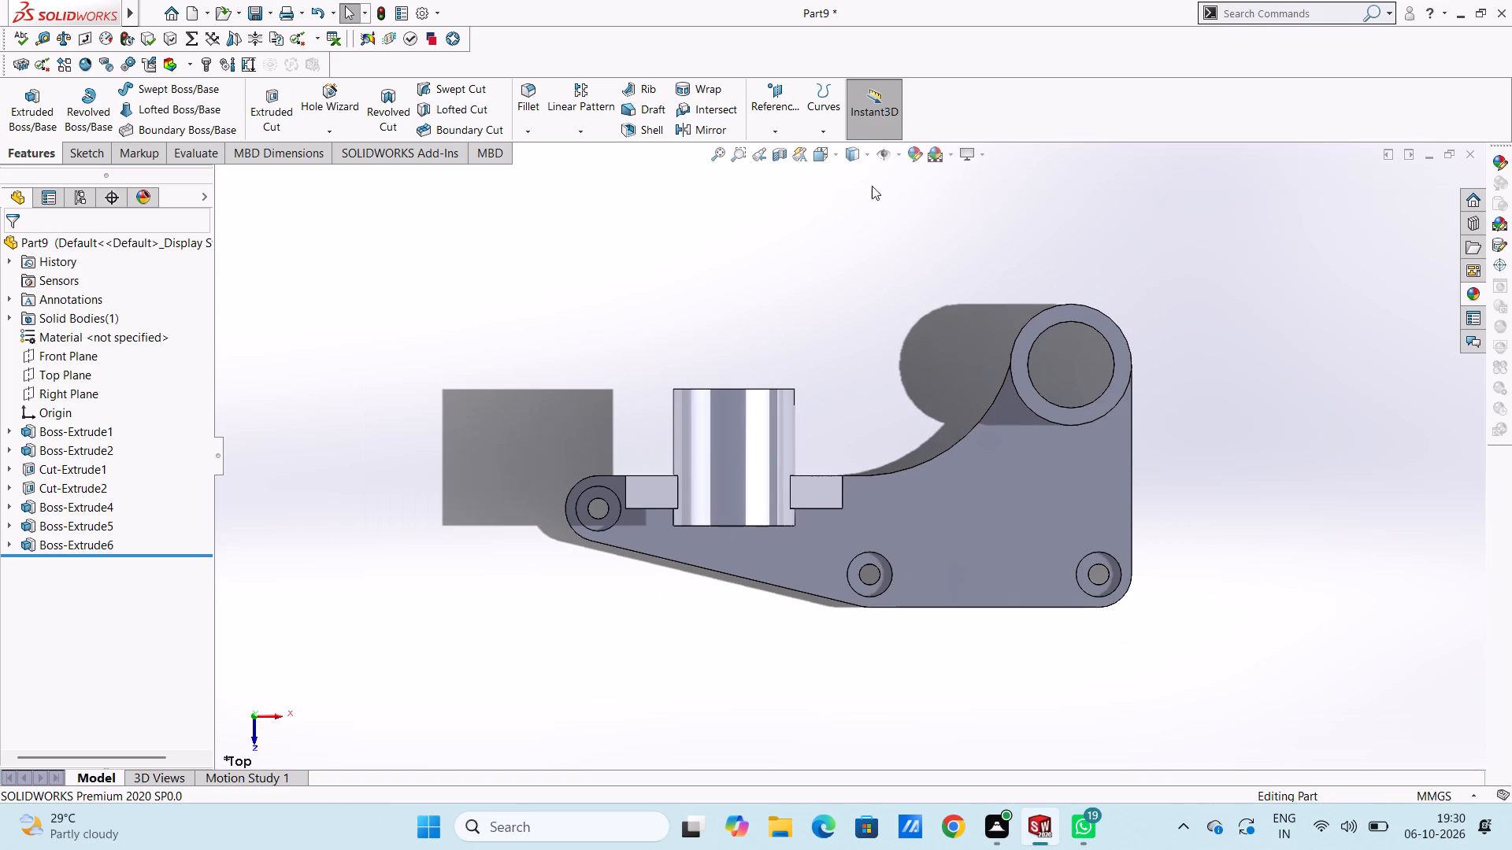
left_click(782, 106)
left_click(796, 153)
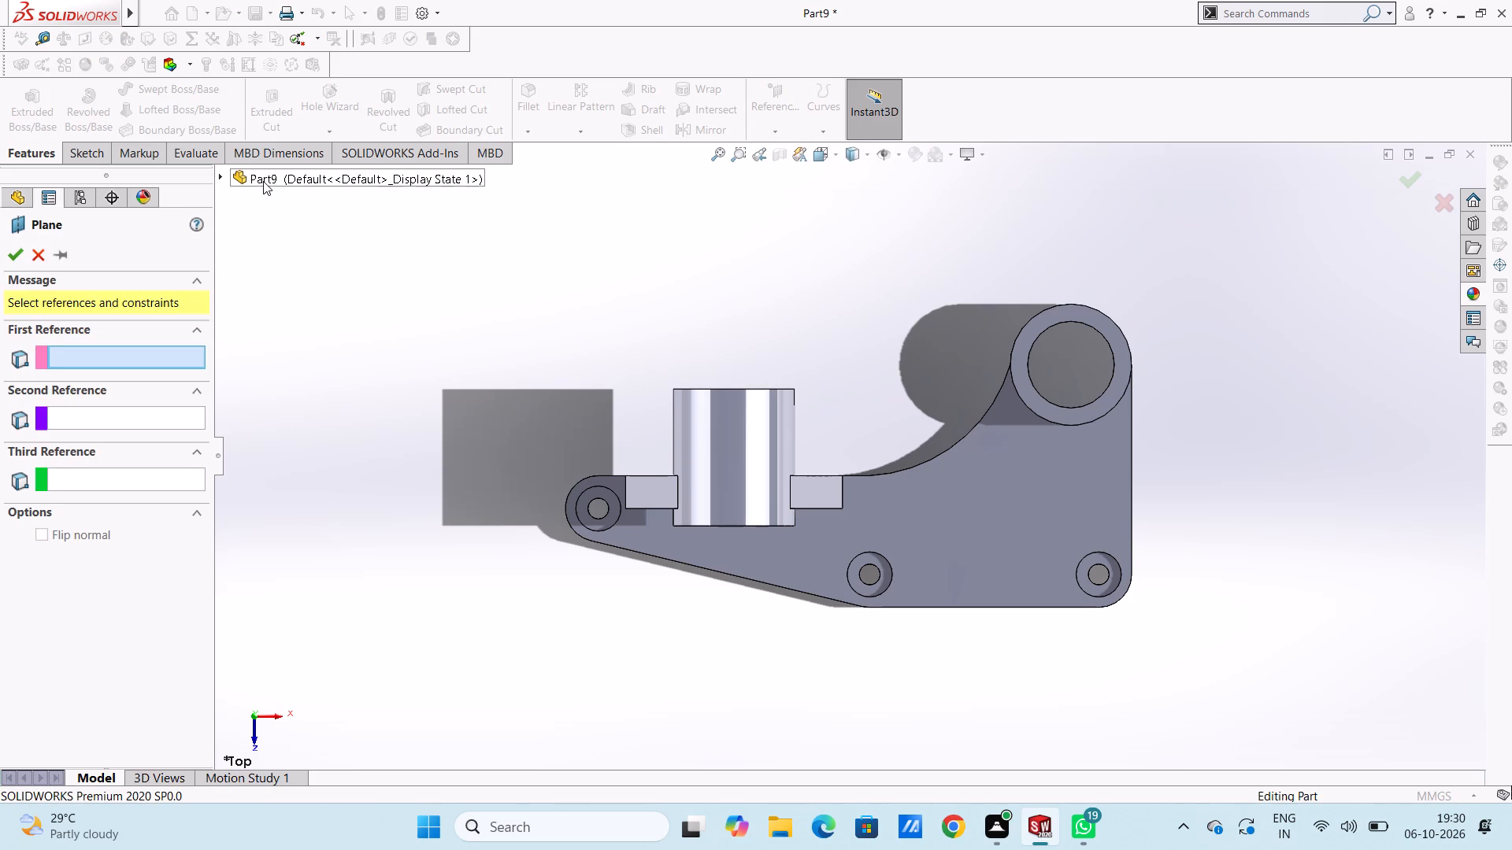
left_click(263, 181)
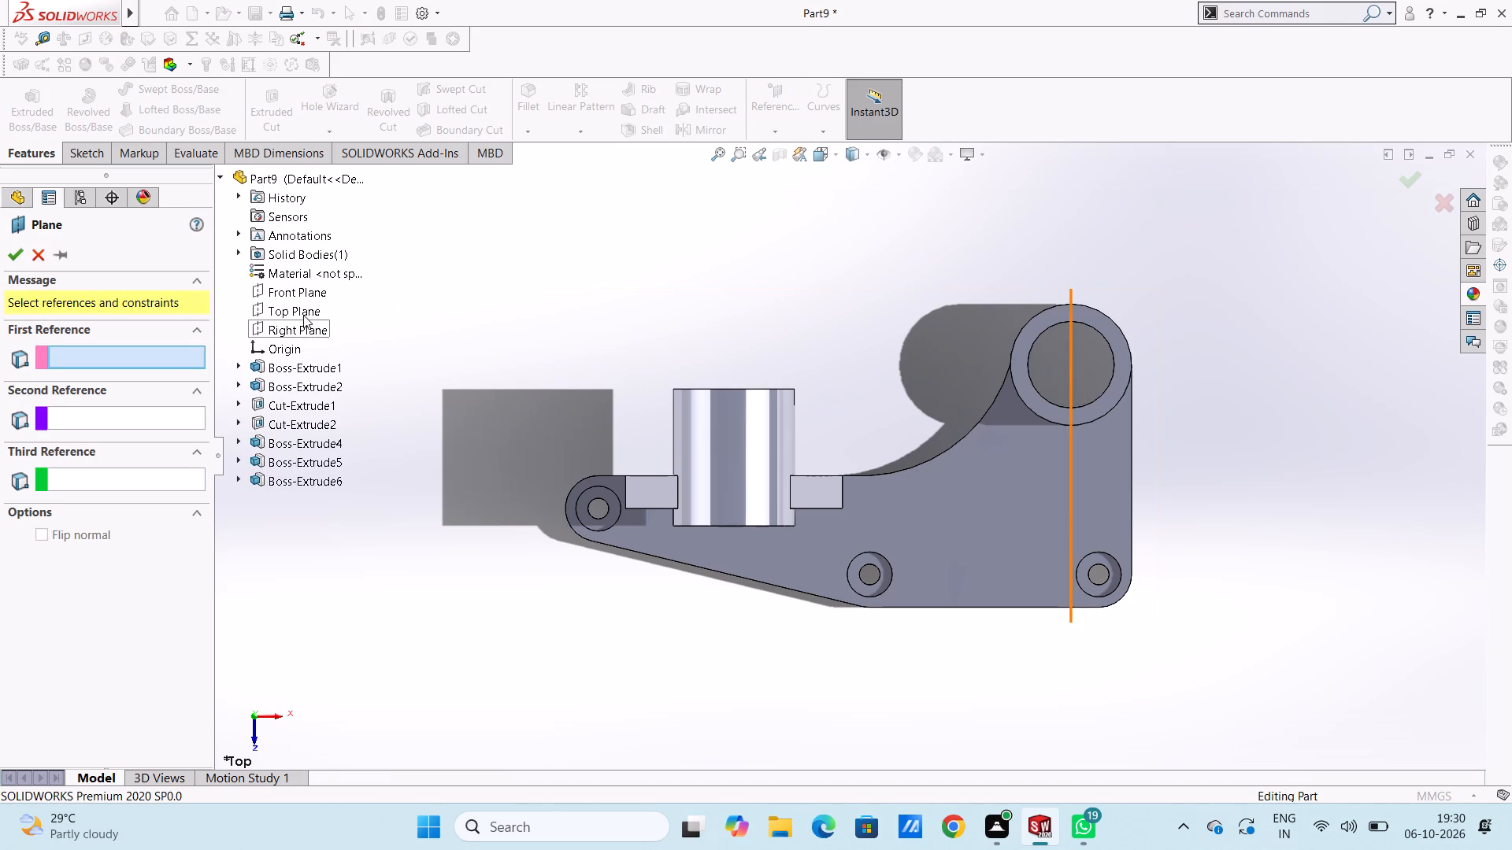
left_click(307, 331)
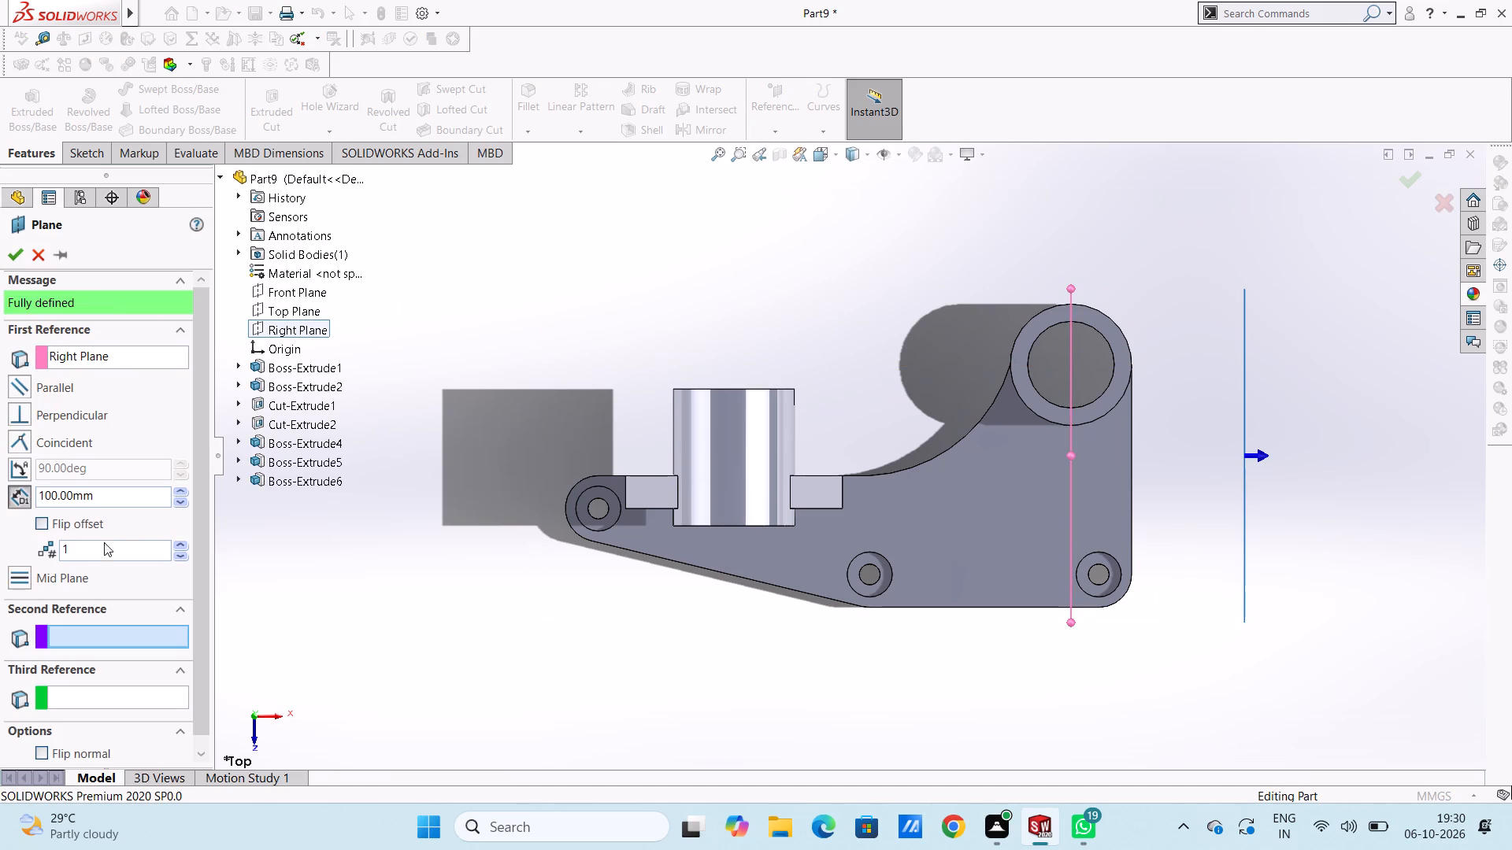
double_click(120, 493)
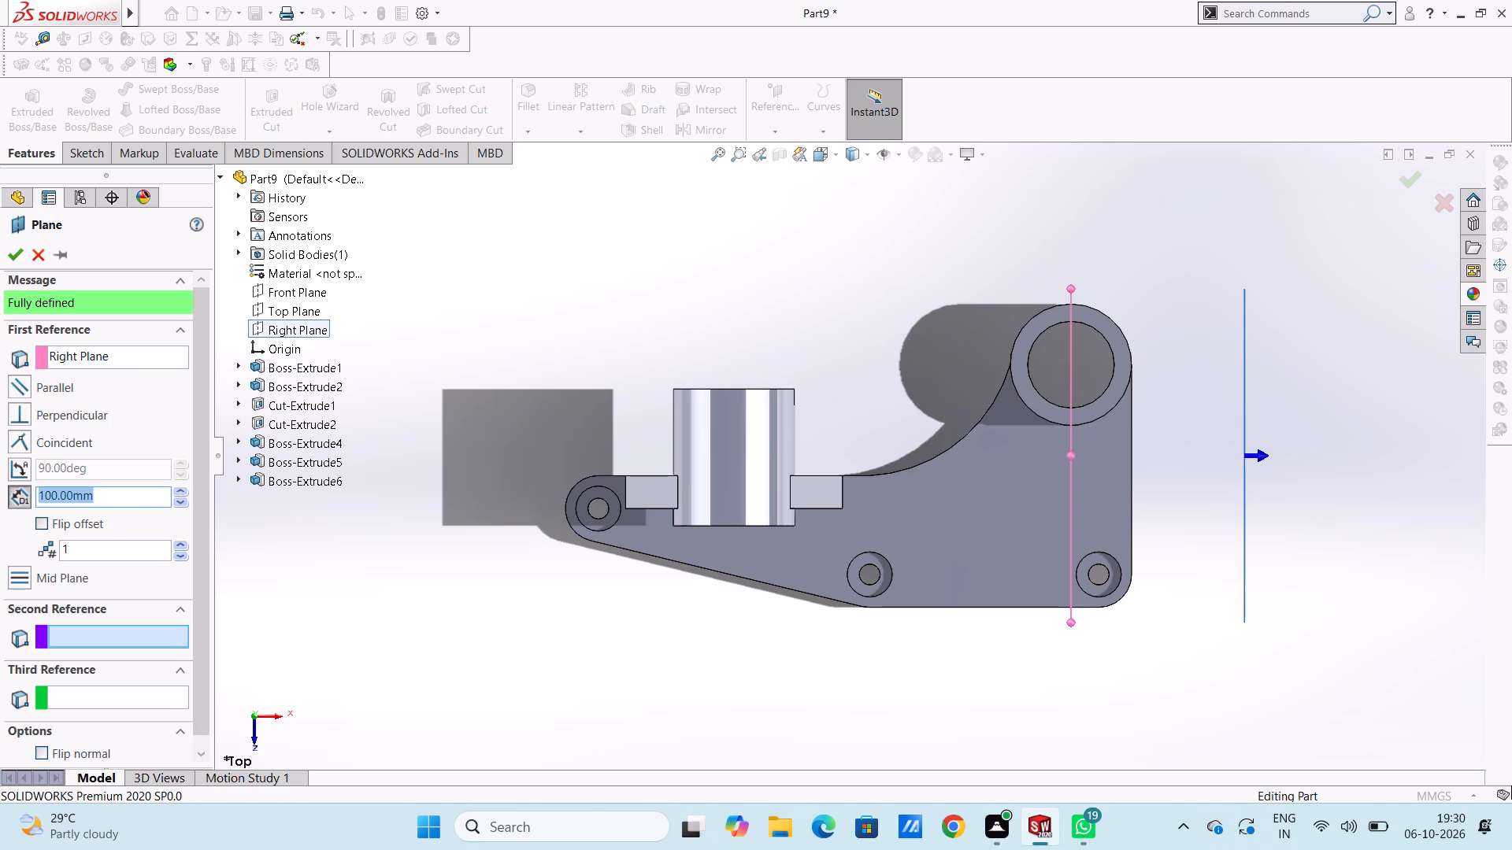
type("150")
key("Return")
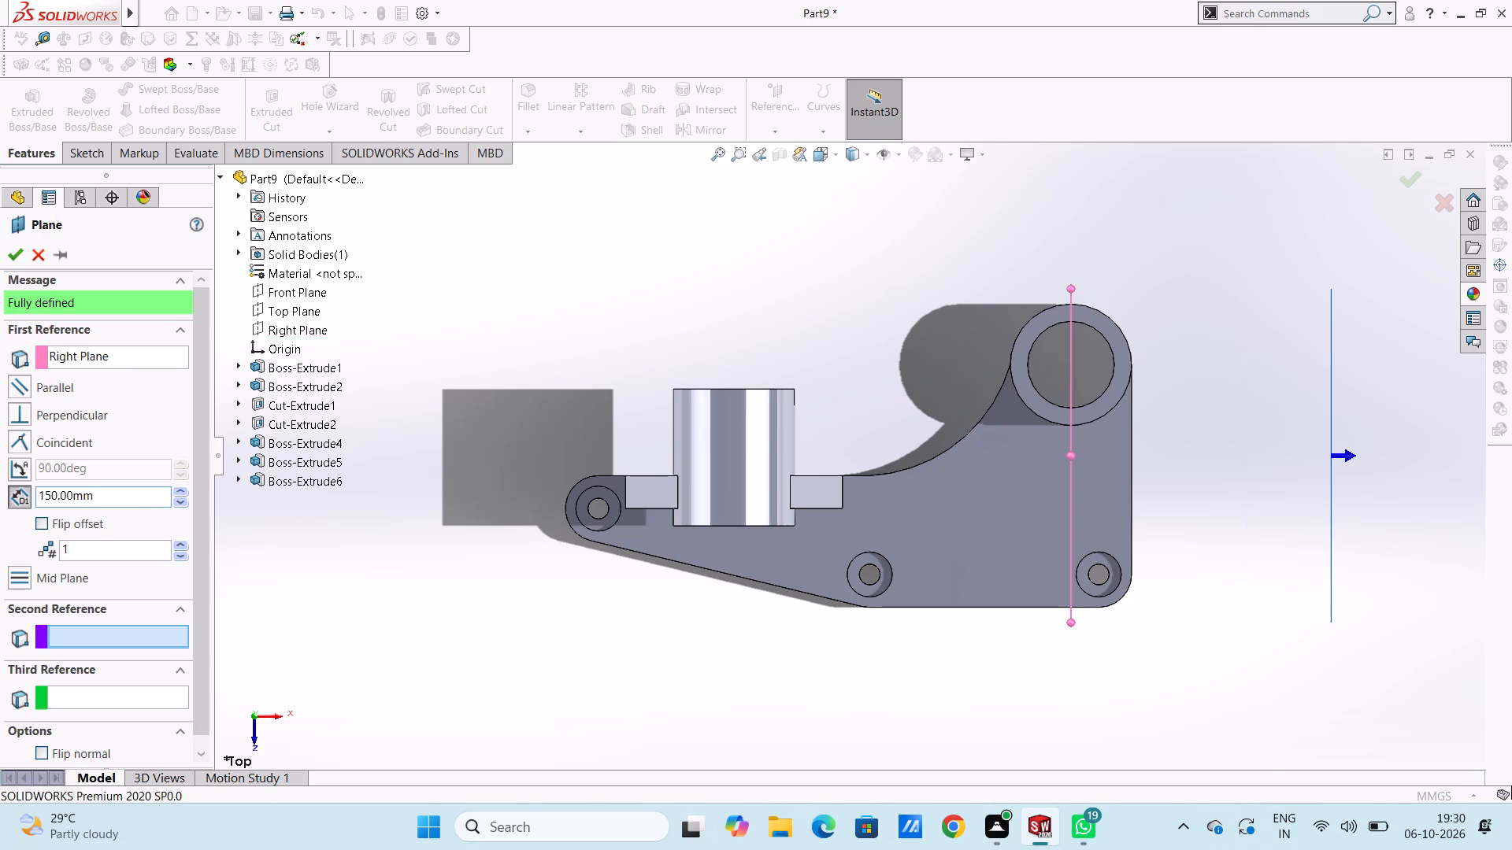
left_click(40, 523)
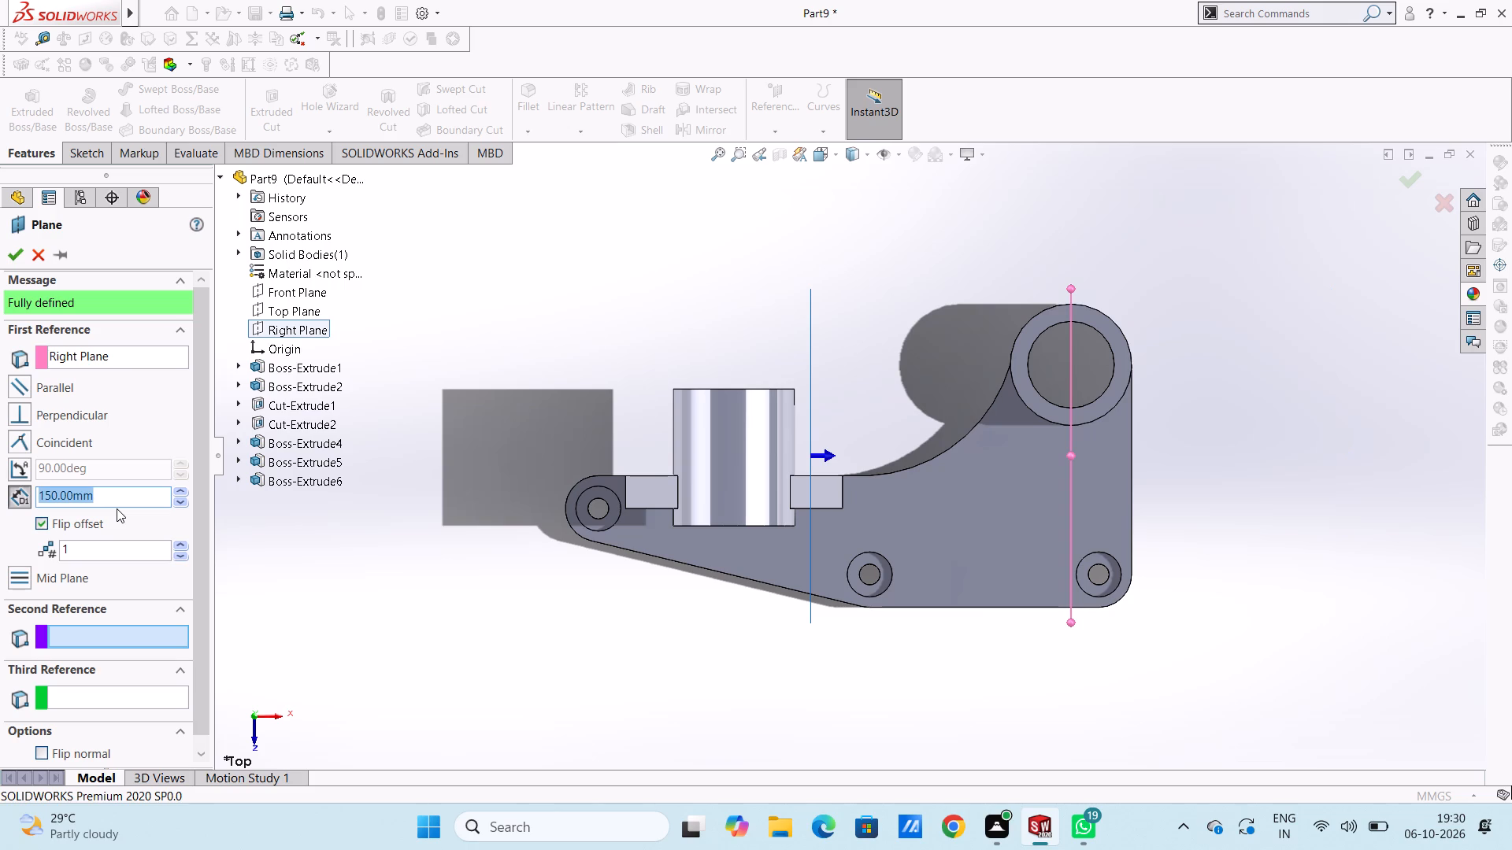
type("160")
key("Return")
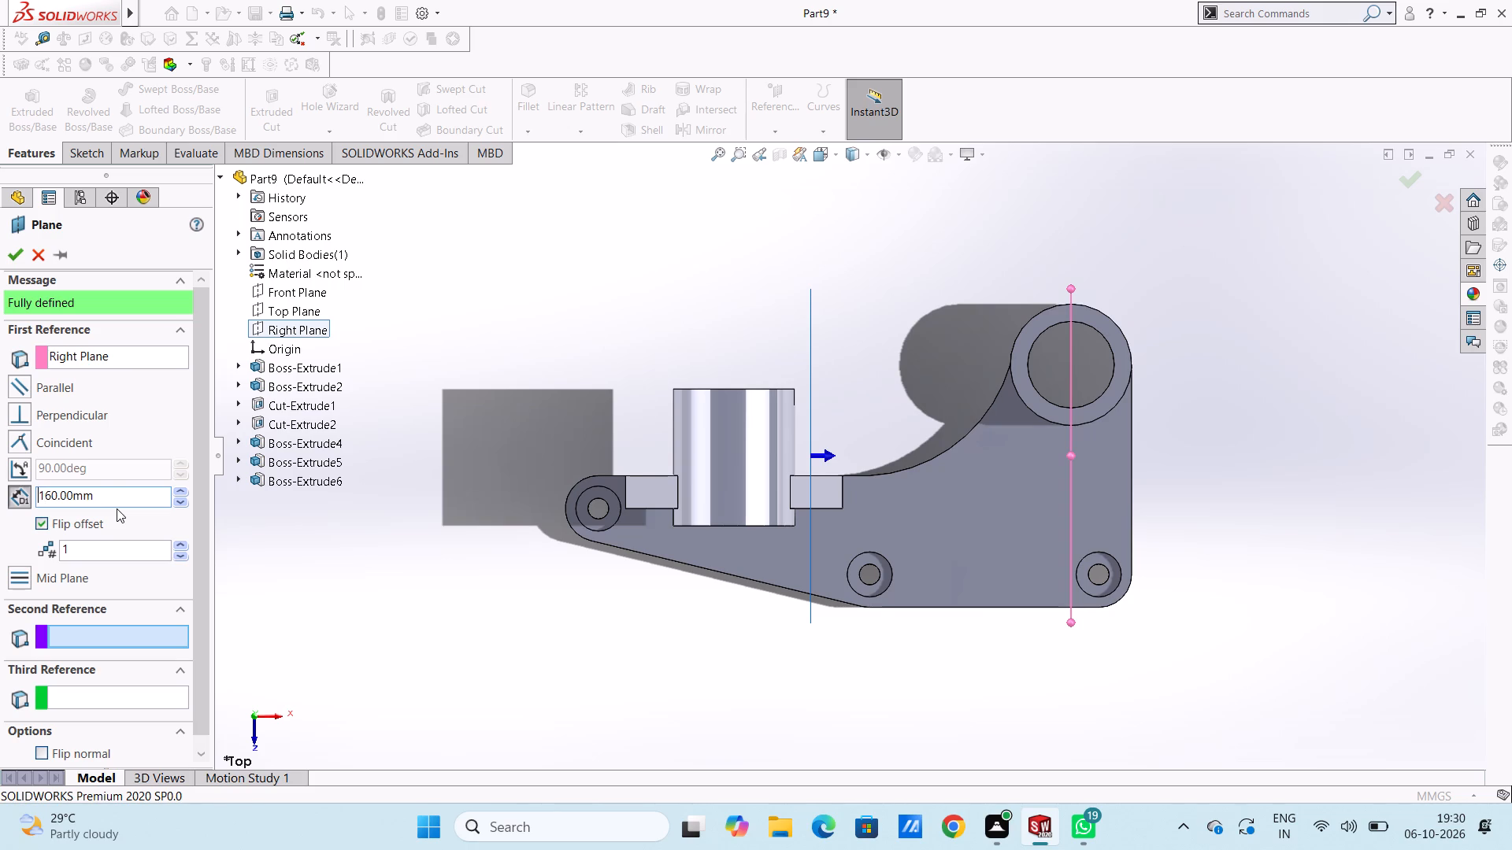
double_click(117, 497)
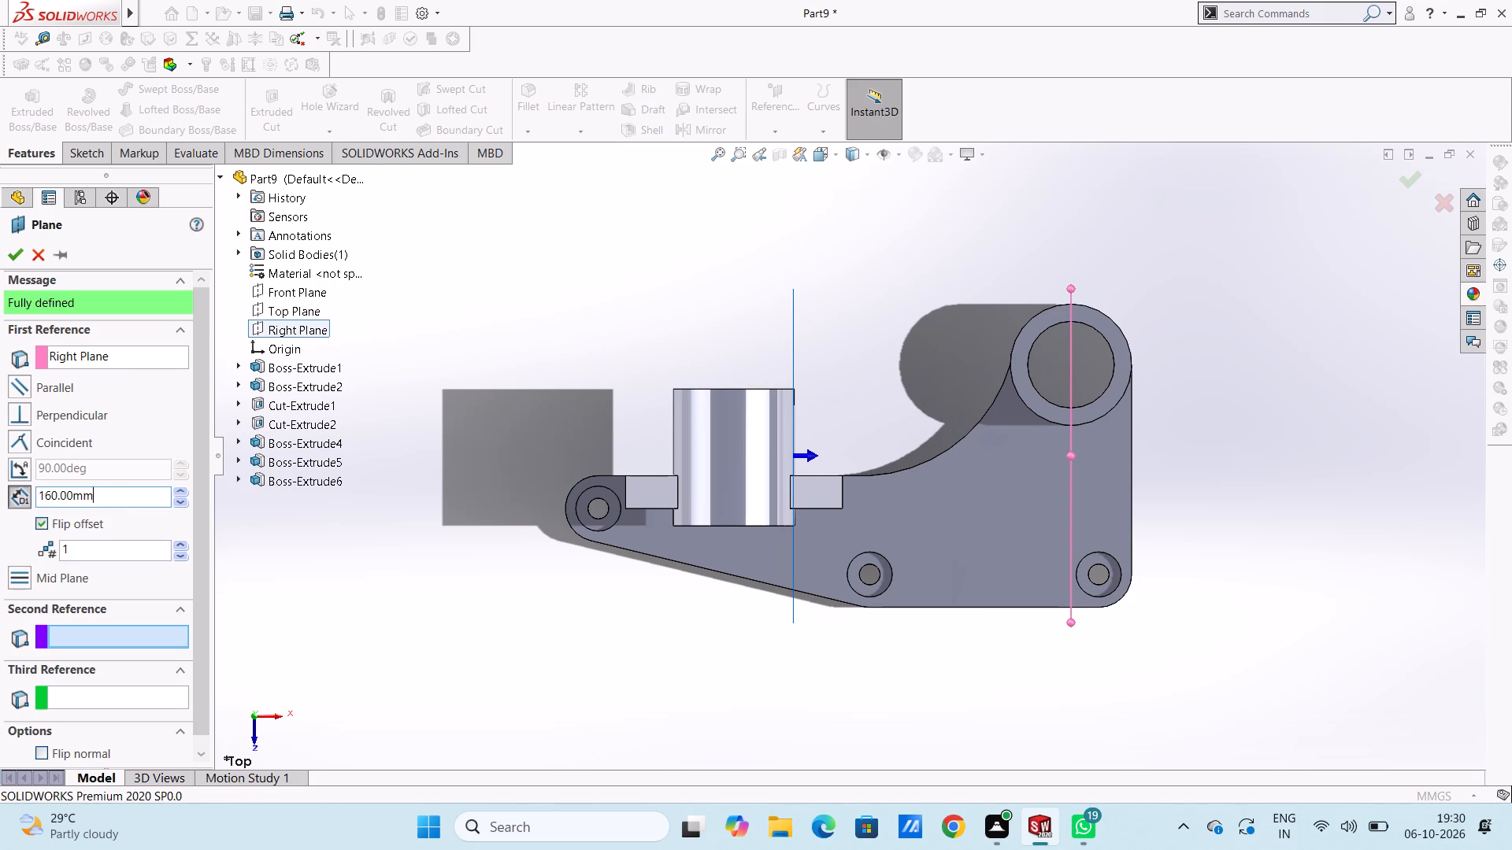
type("195")
key("Return")
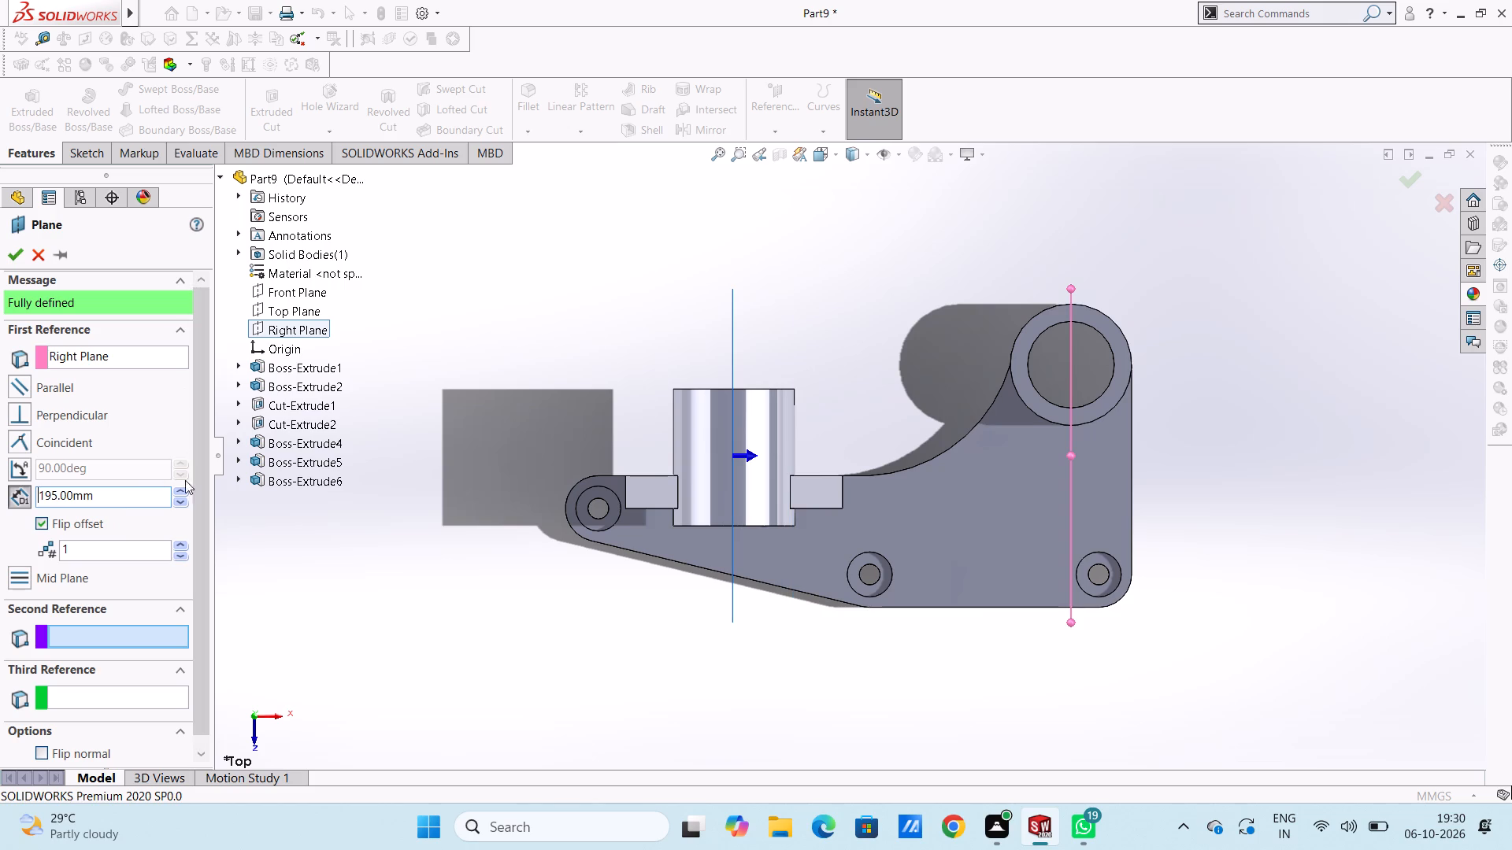
double_click(113, 497)
type("194")
key("Return")
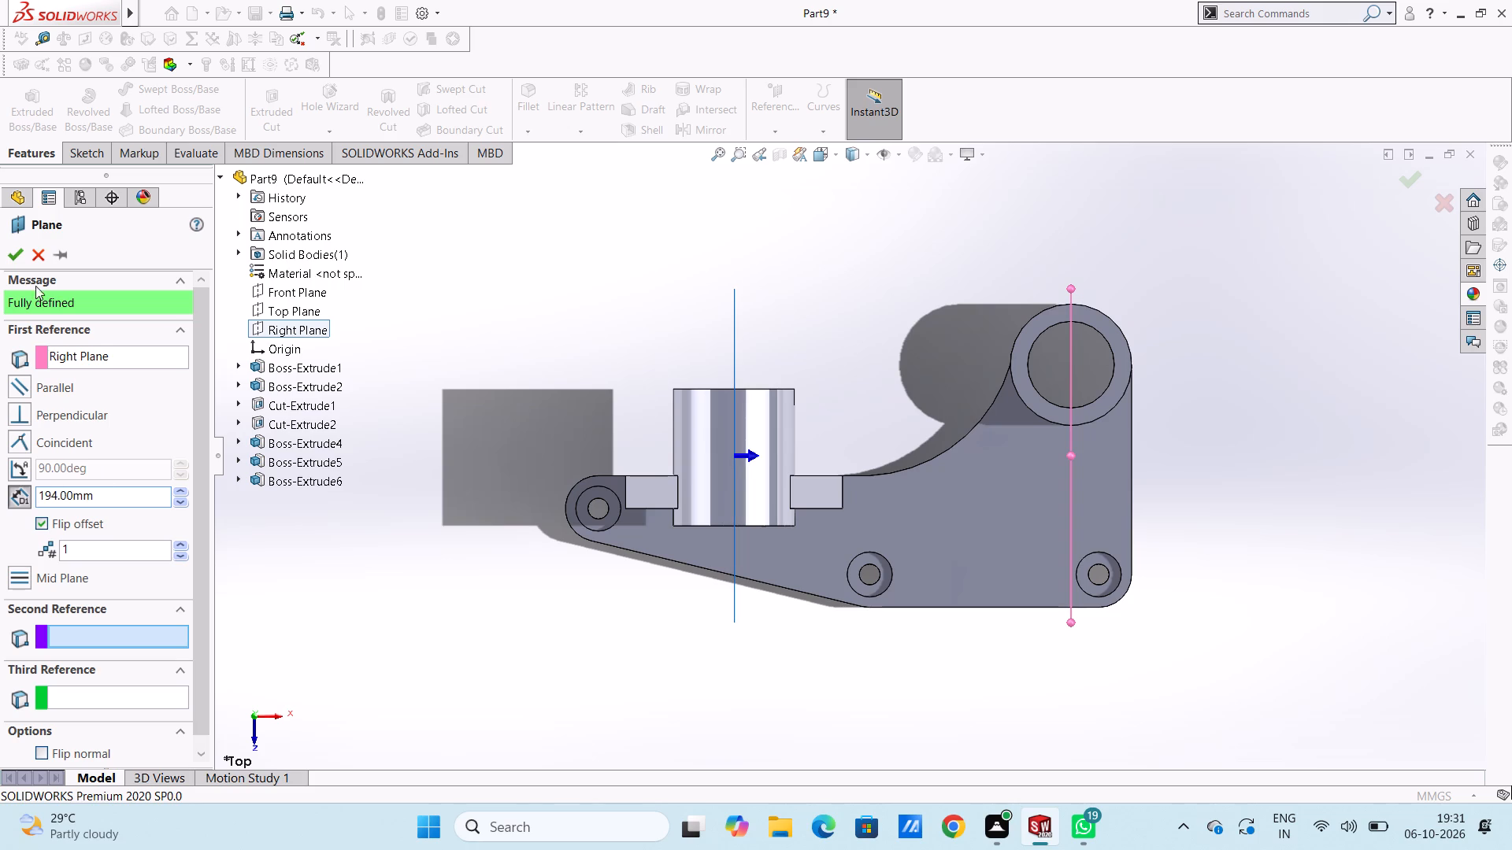
left_click(15, 255)
left_click(402, 331)
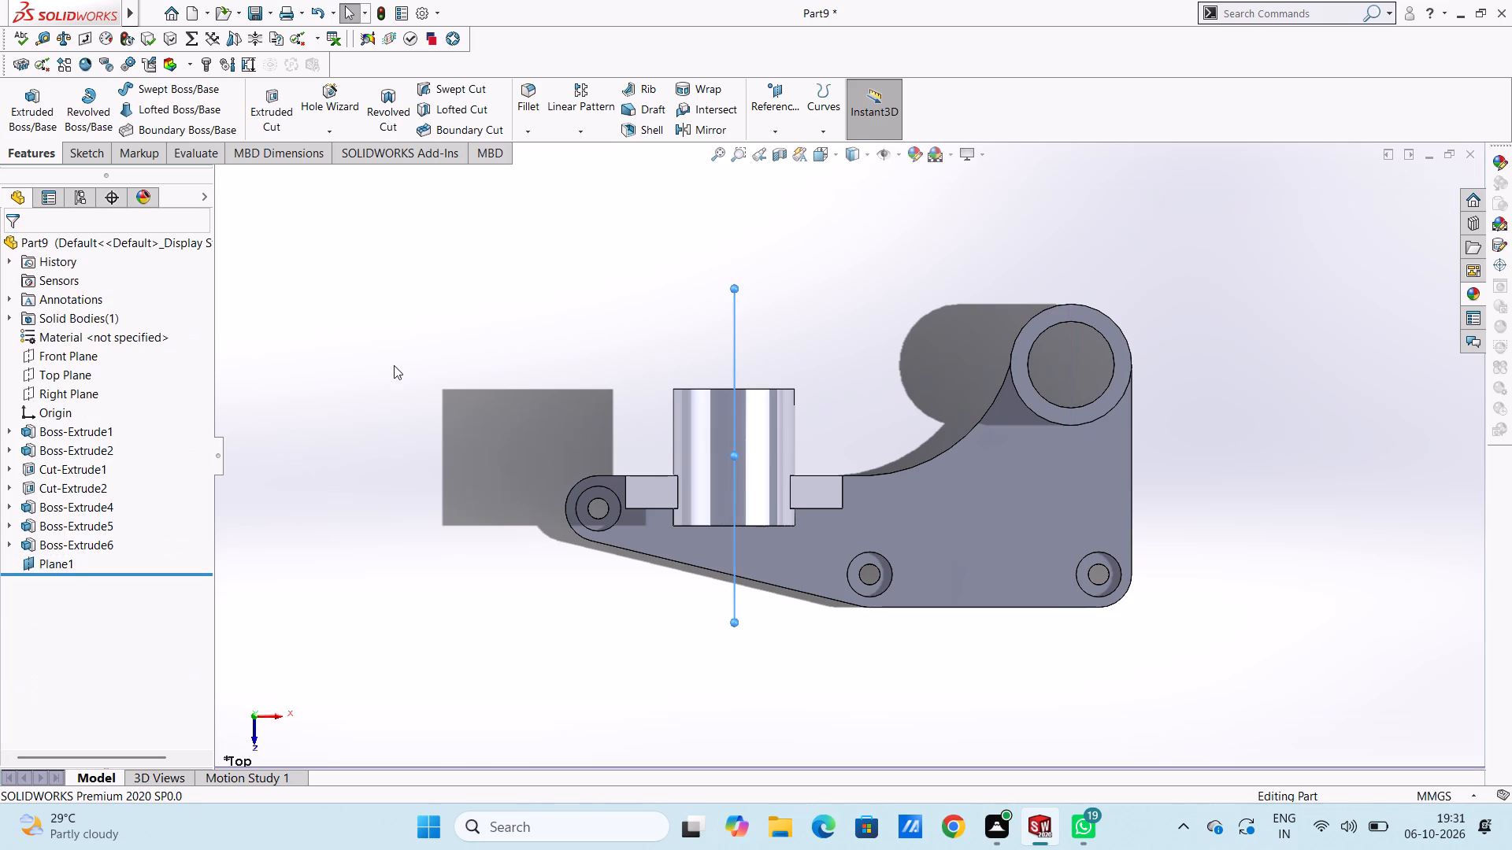
Open a new sketch on the offset reference plane through the ring, viewed from the right side.
key("ctrl+1")
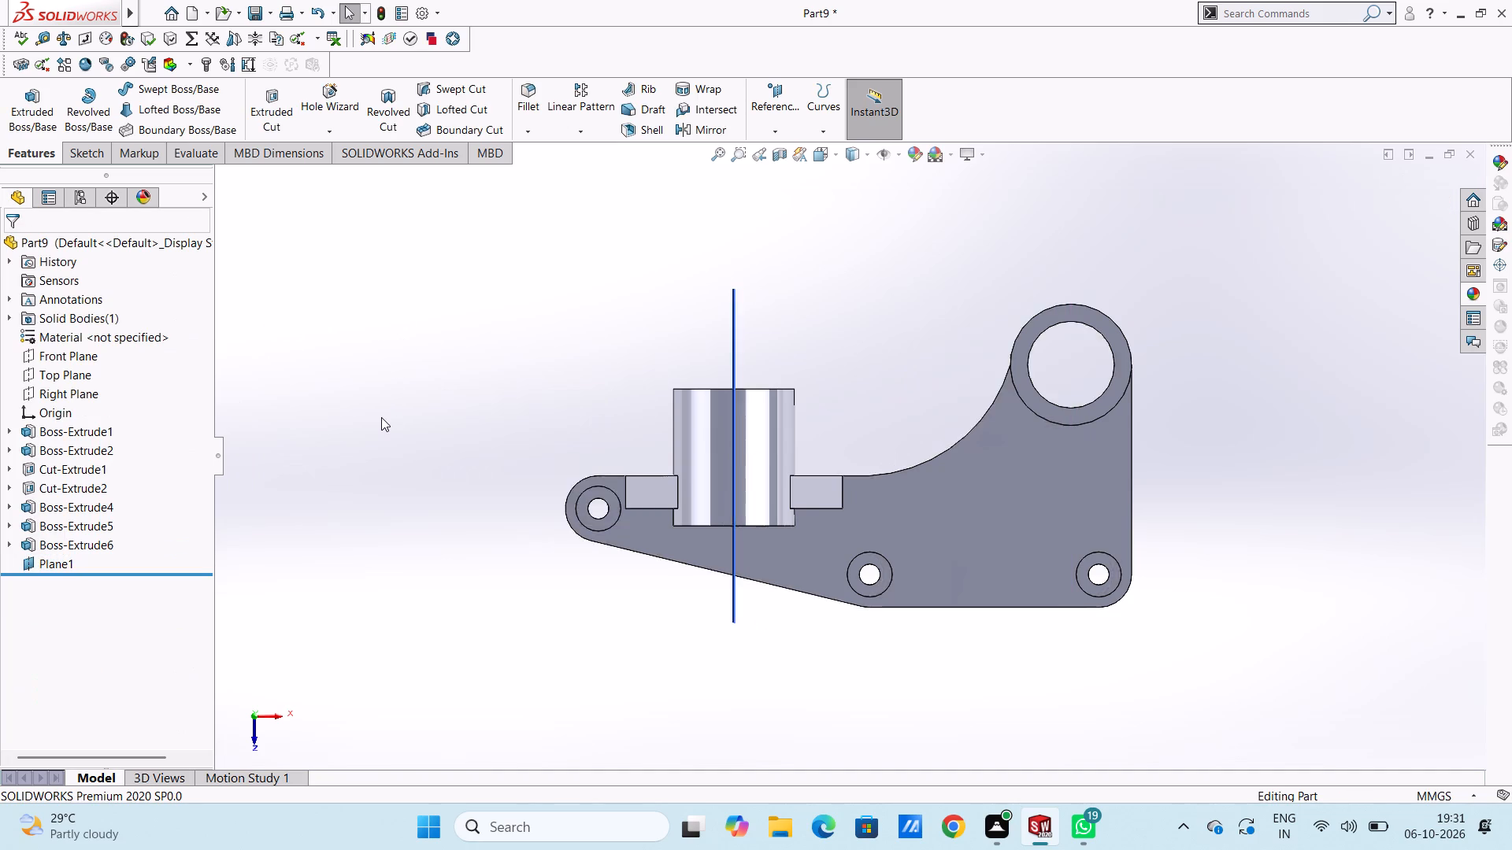
key("ctrl+4")
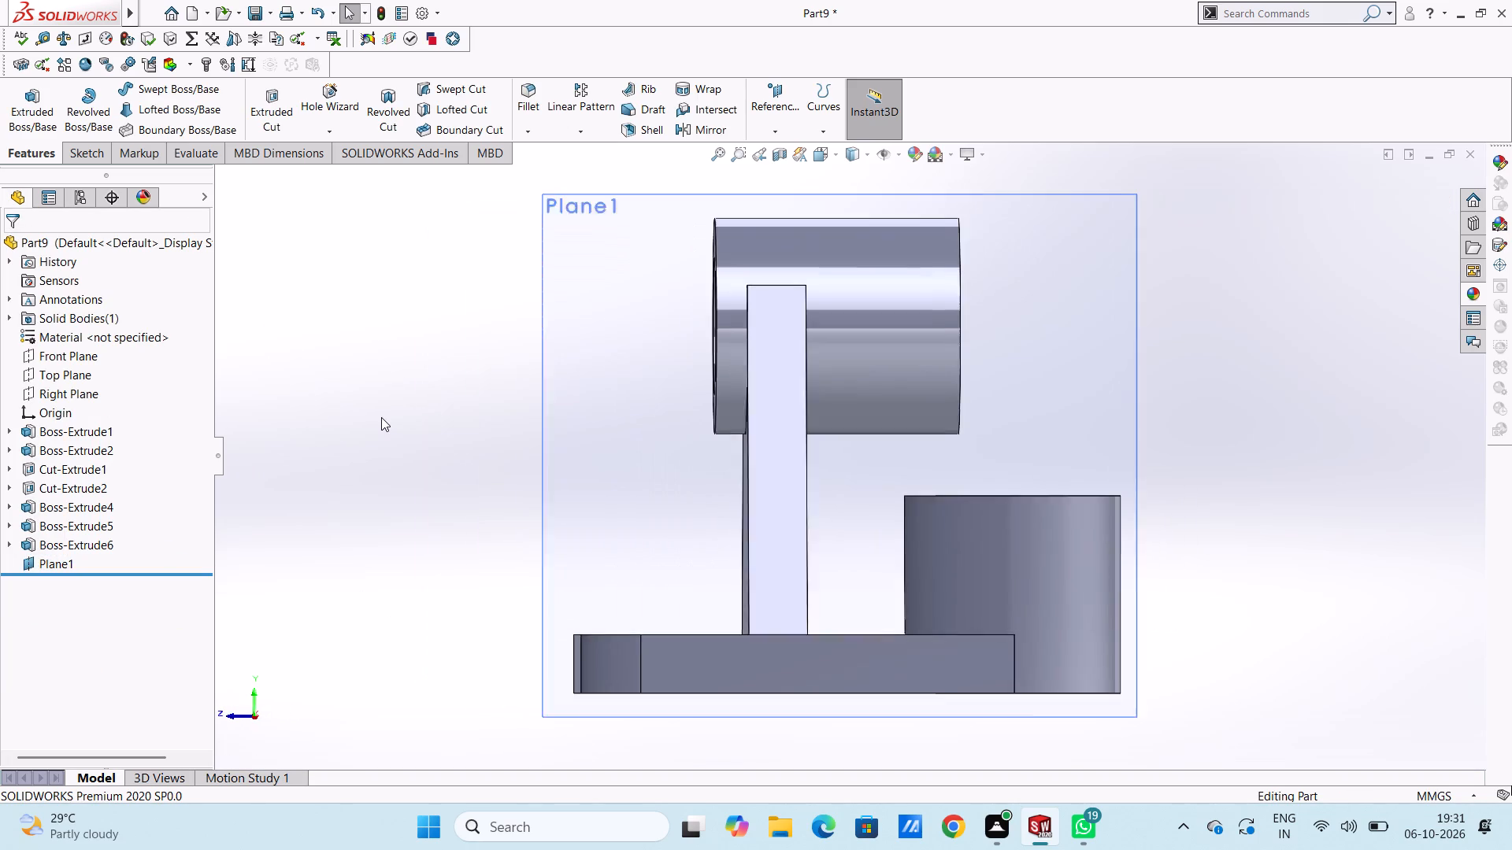
scroll(381, 417, "up", 3)
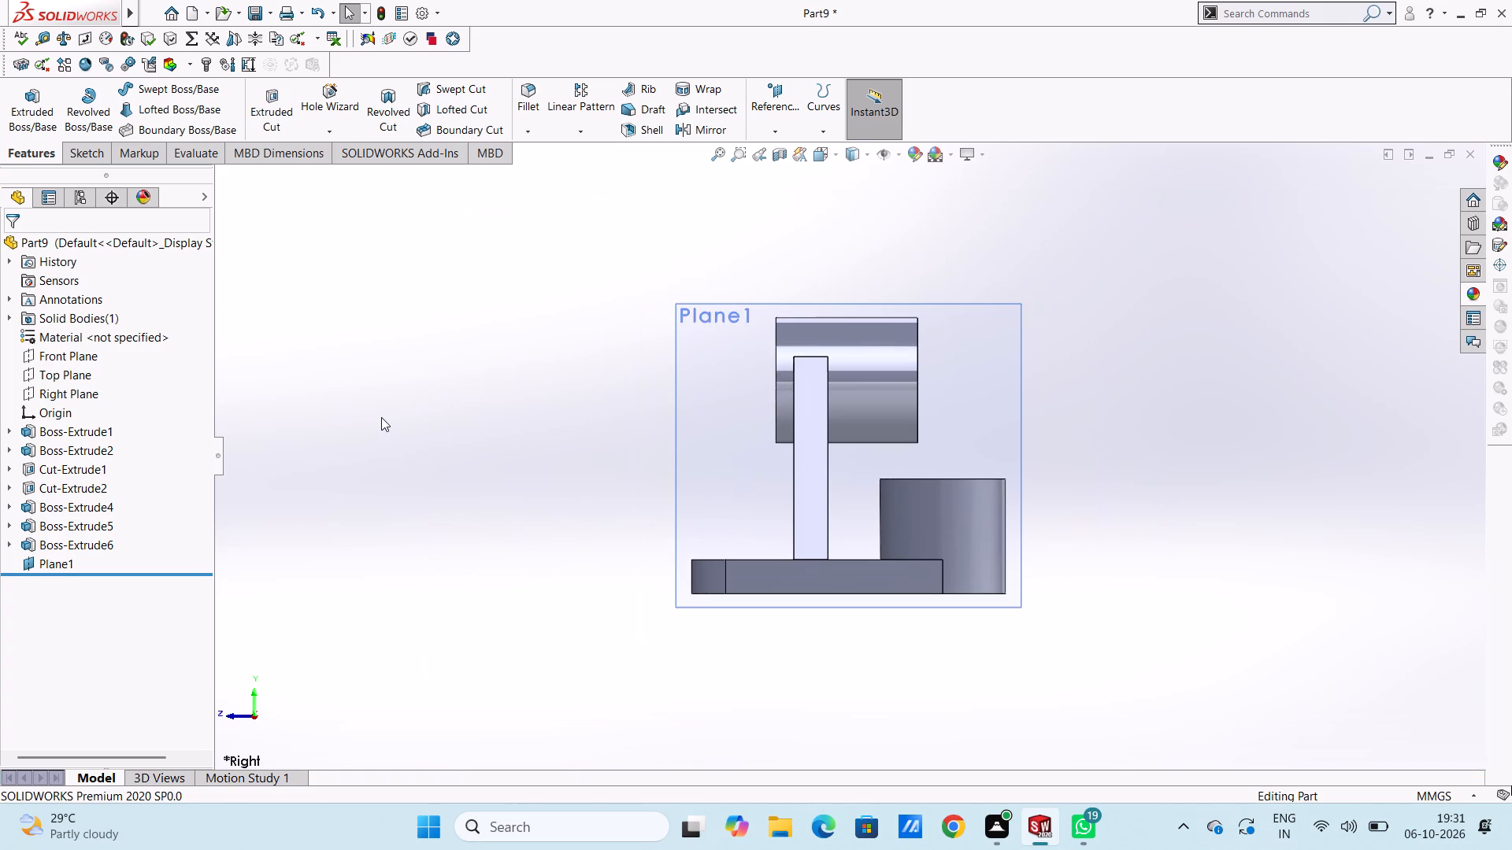
left_click(687, 453)
left_click(748, 411)
left_click(491, 401)
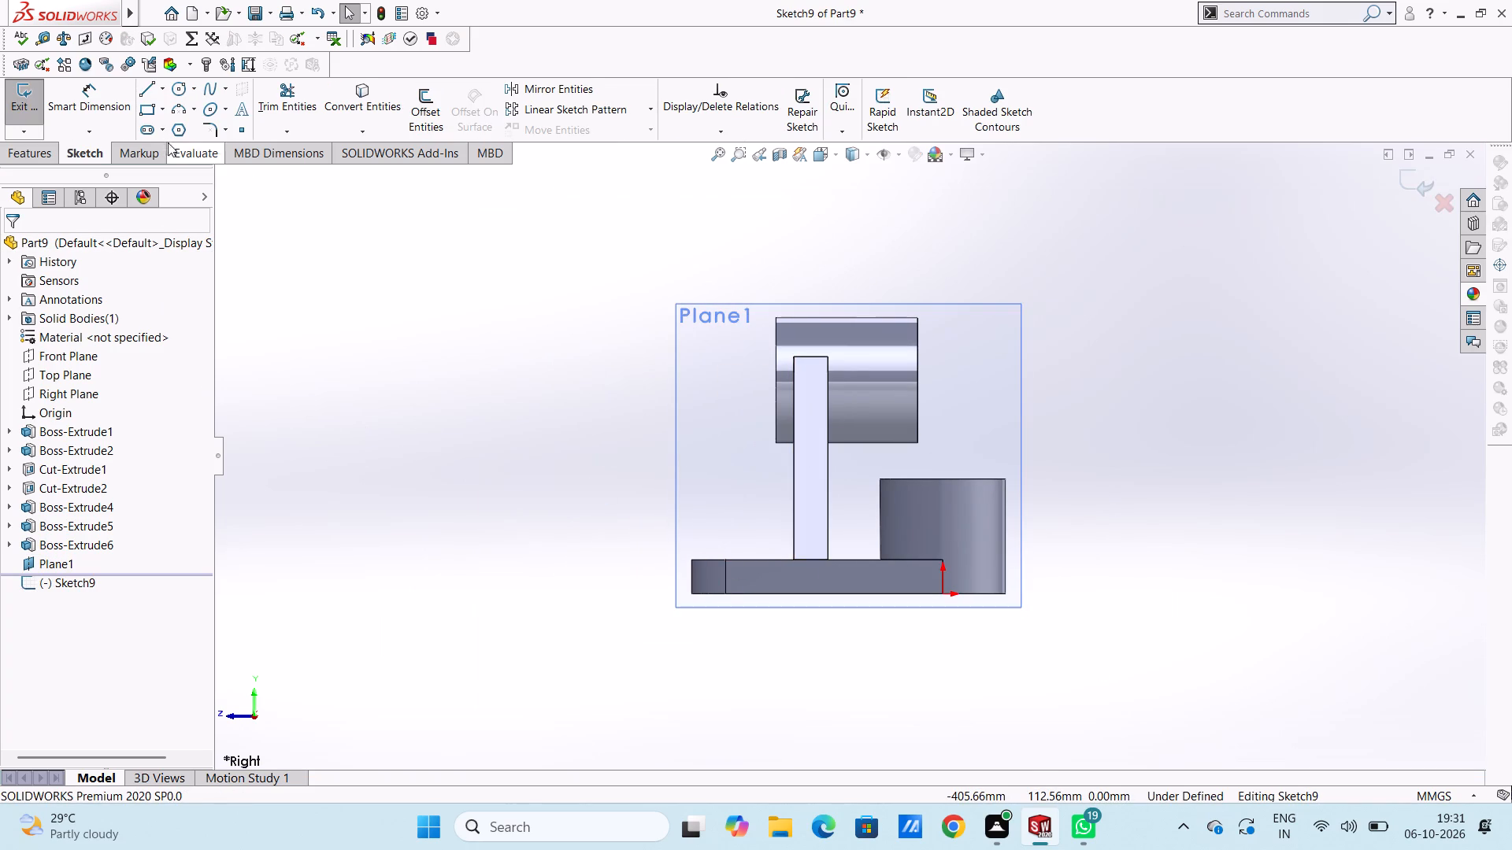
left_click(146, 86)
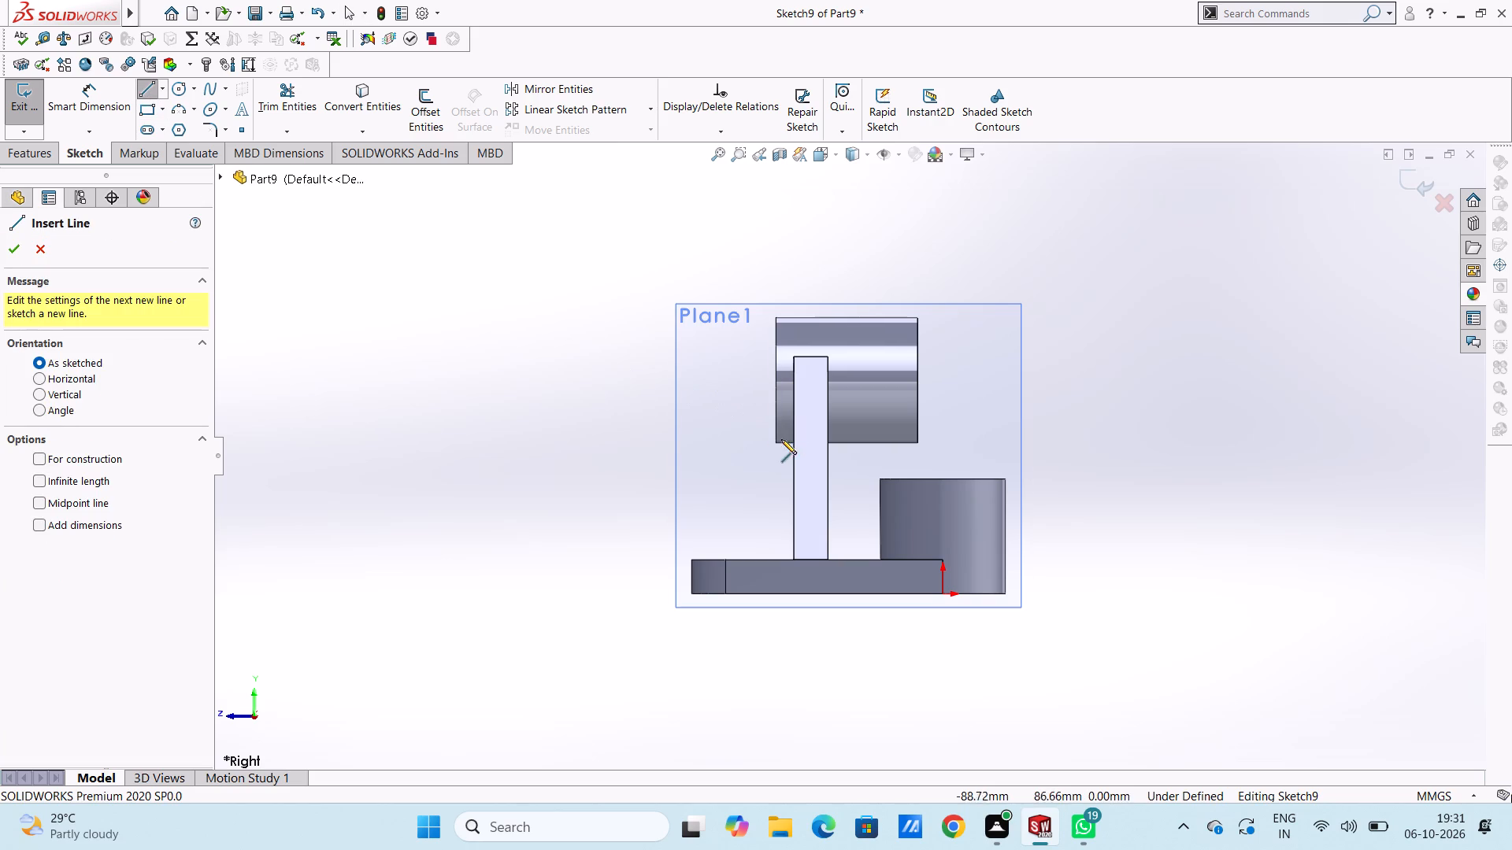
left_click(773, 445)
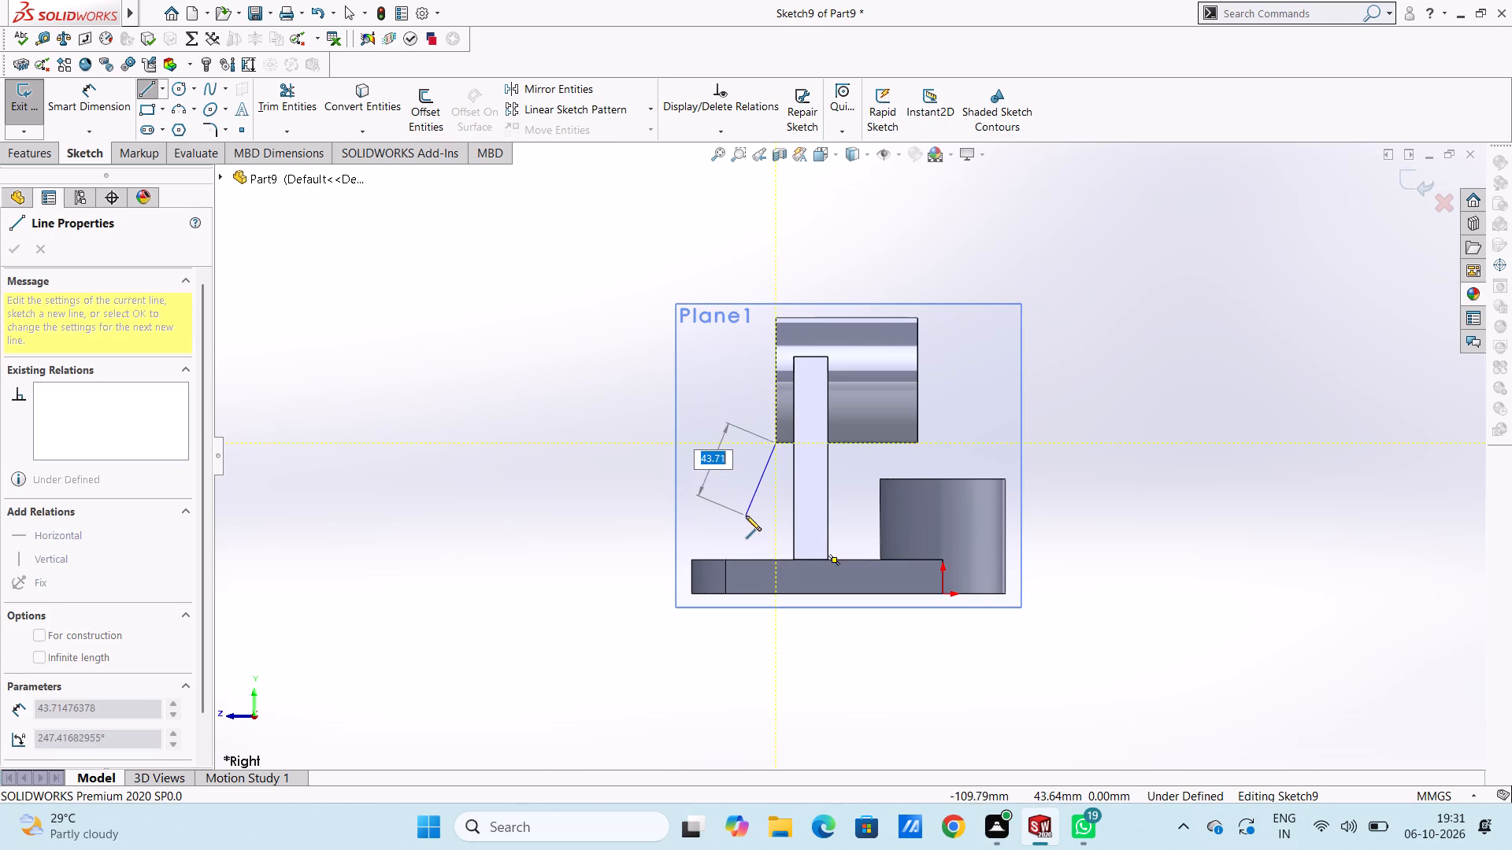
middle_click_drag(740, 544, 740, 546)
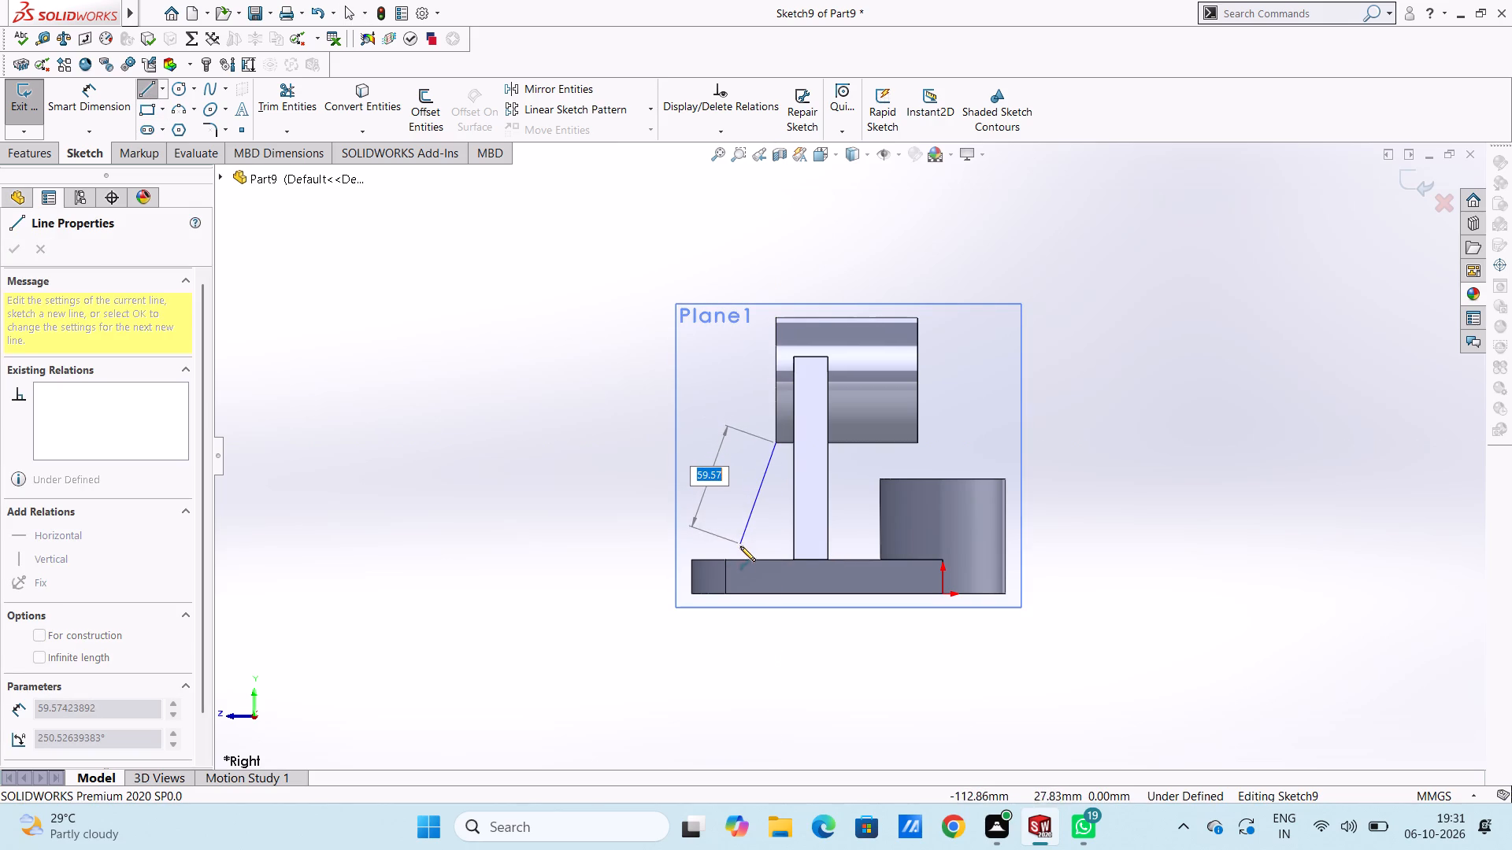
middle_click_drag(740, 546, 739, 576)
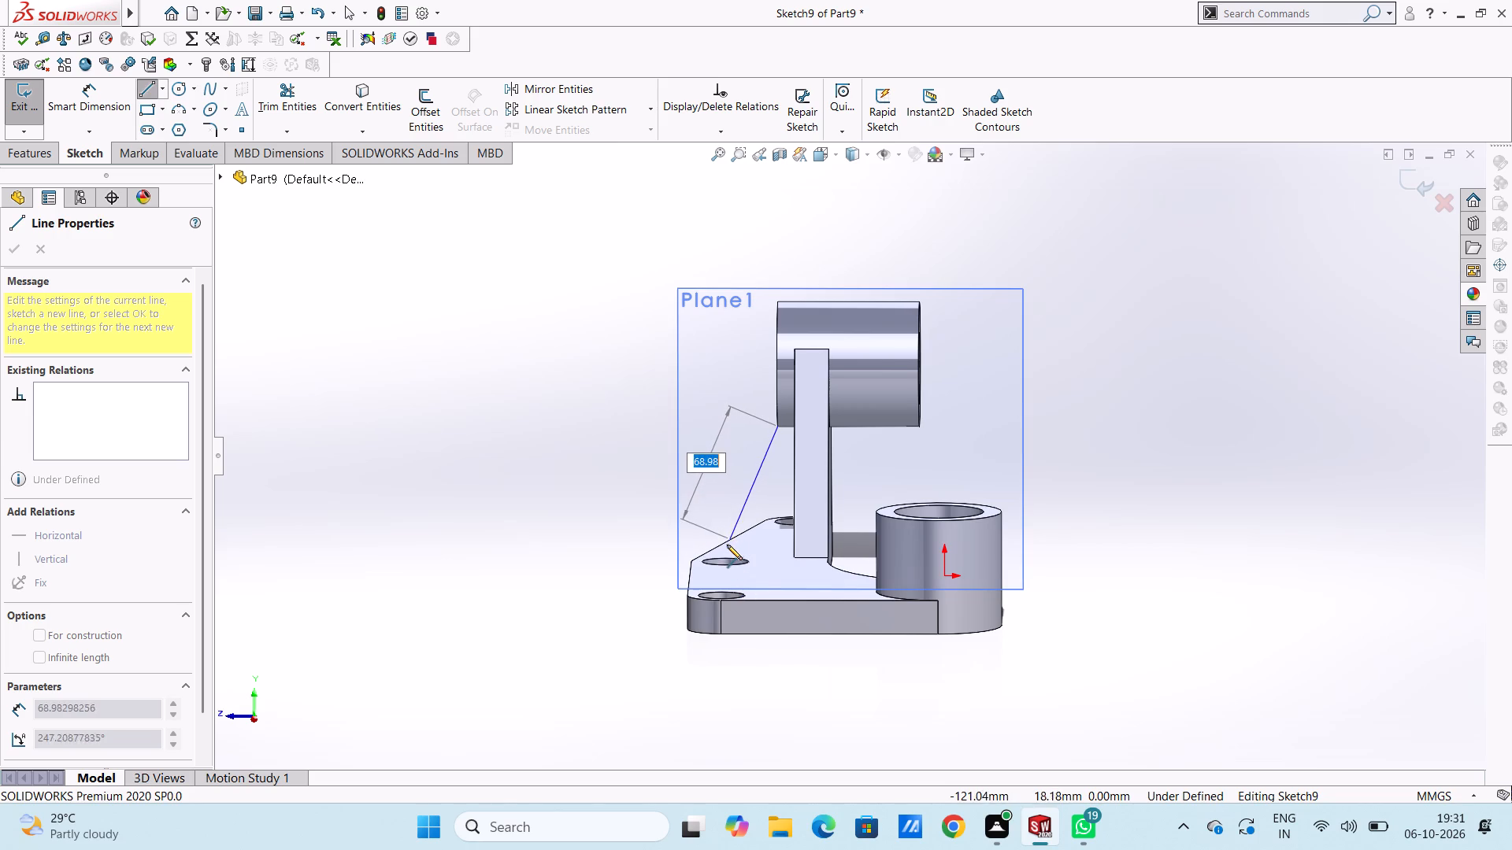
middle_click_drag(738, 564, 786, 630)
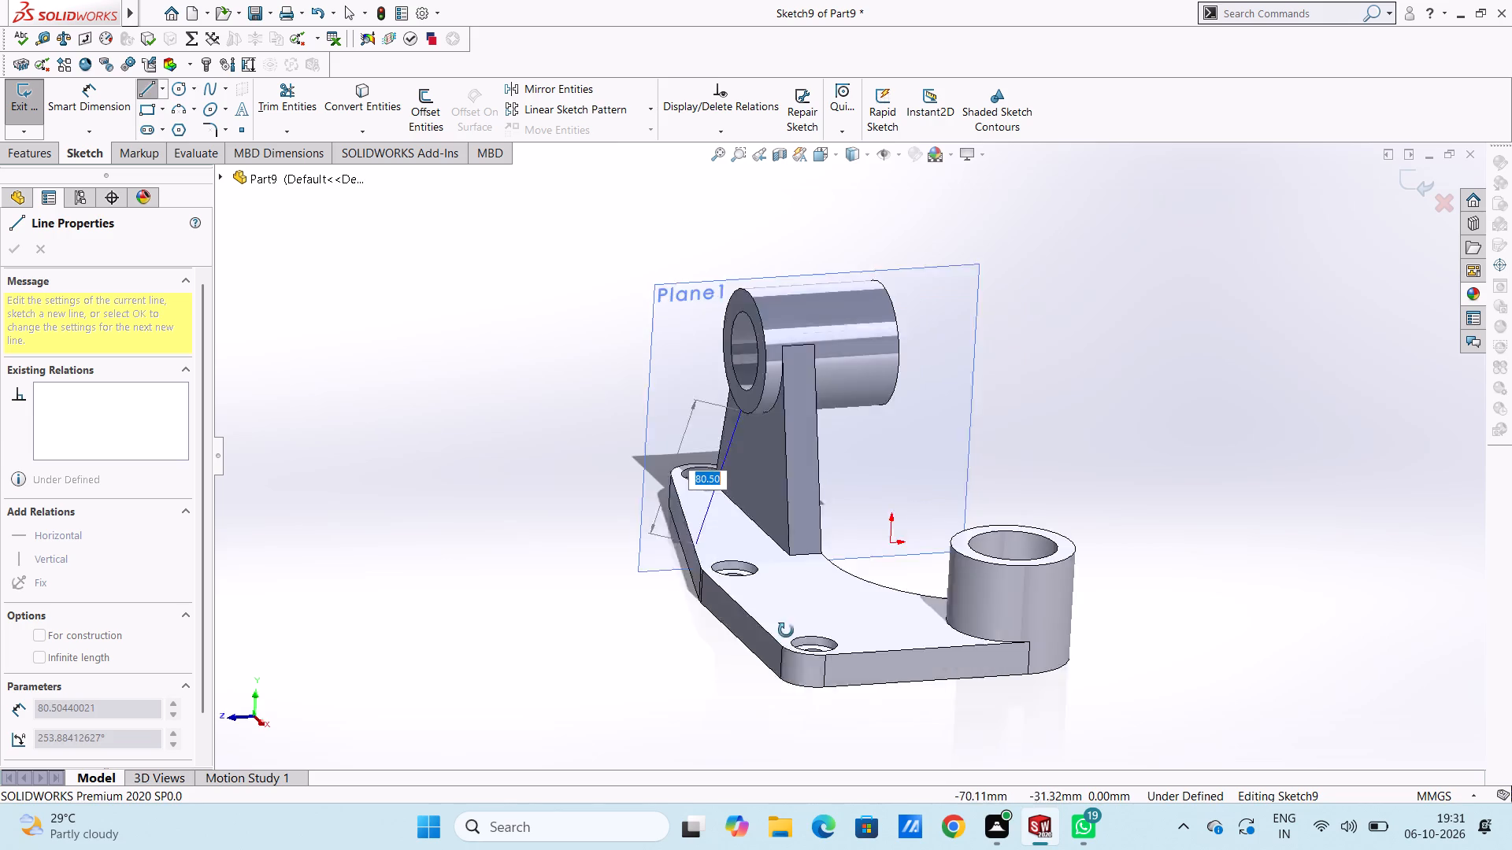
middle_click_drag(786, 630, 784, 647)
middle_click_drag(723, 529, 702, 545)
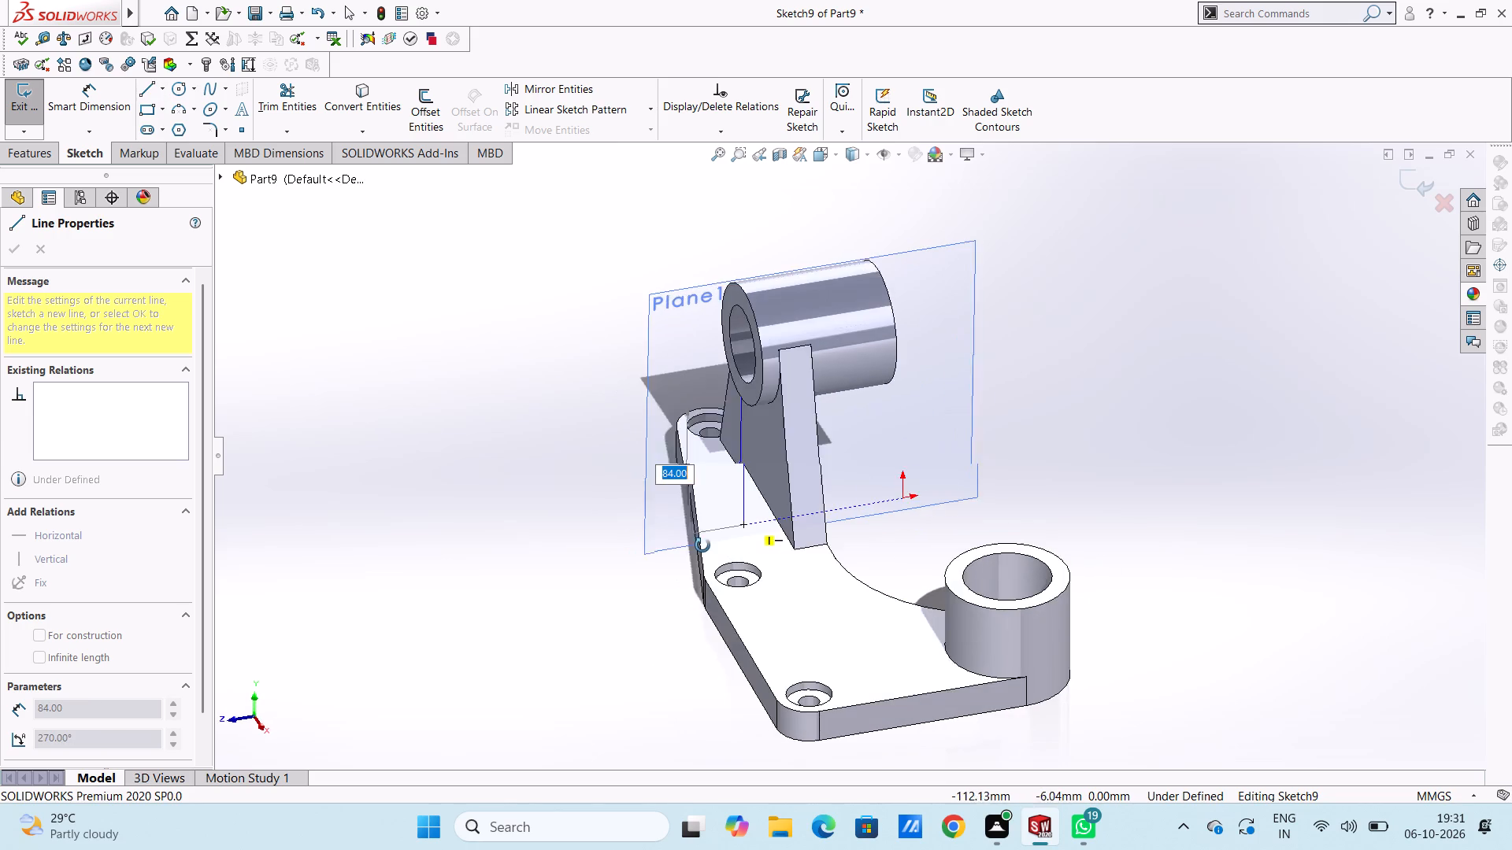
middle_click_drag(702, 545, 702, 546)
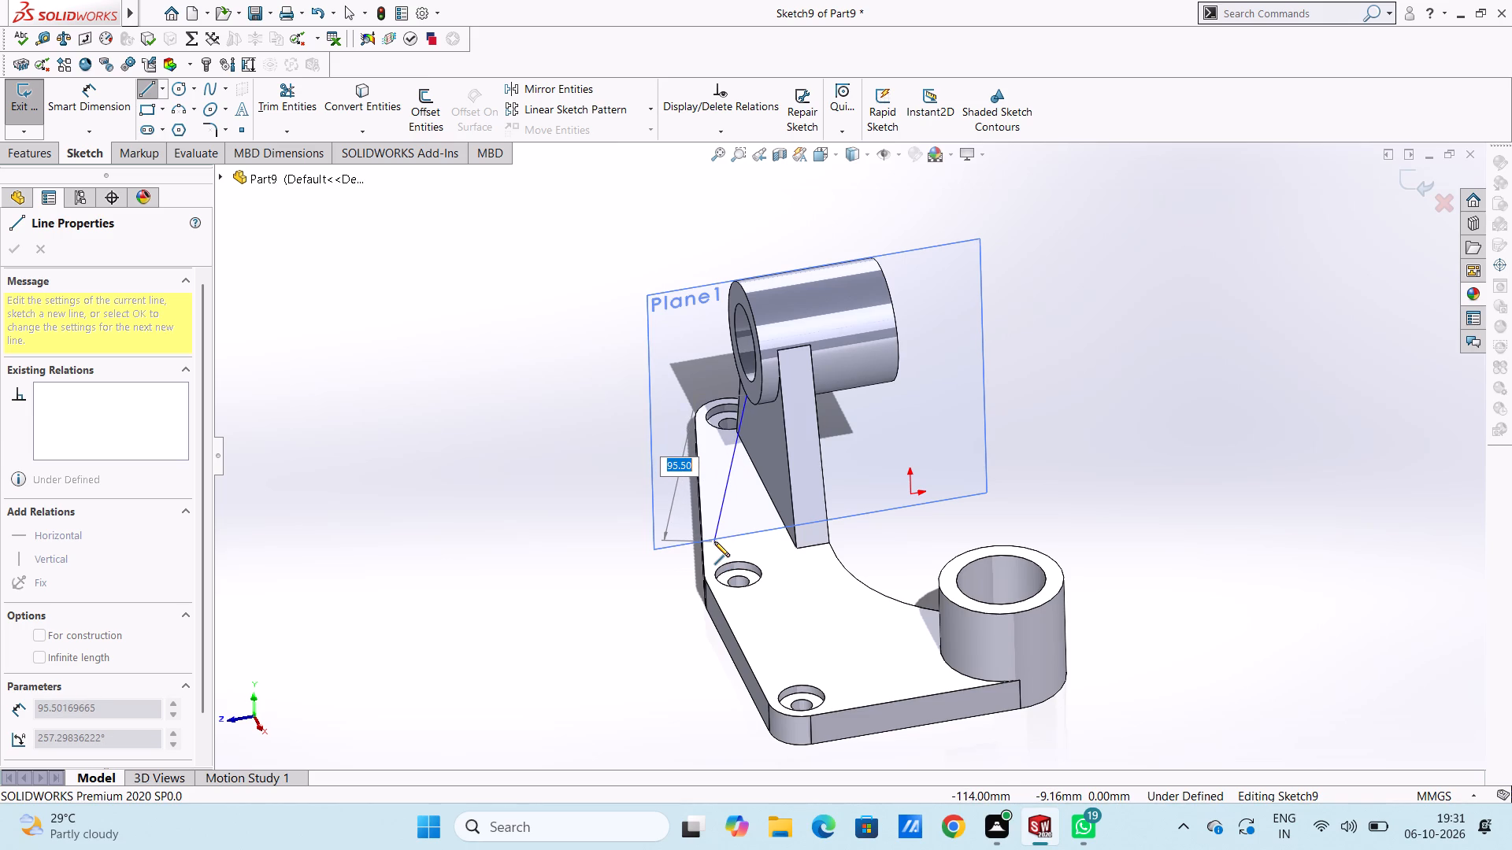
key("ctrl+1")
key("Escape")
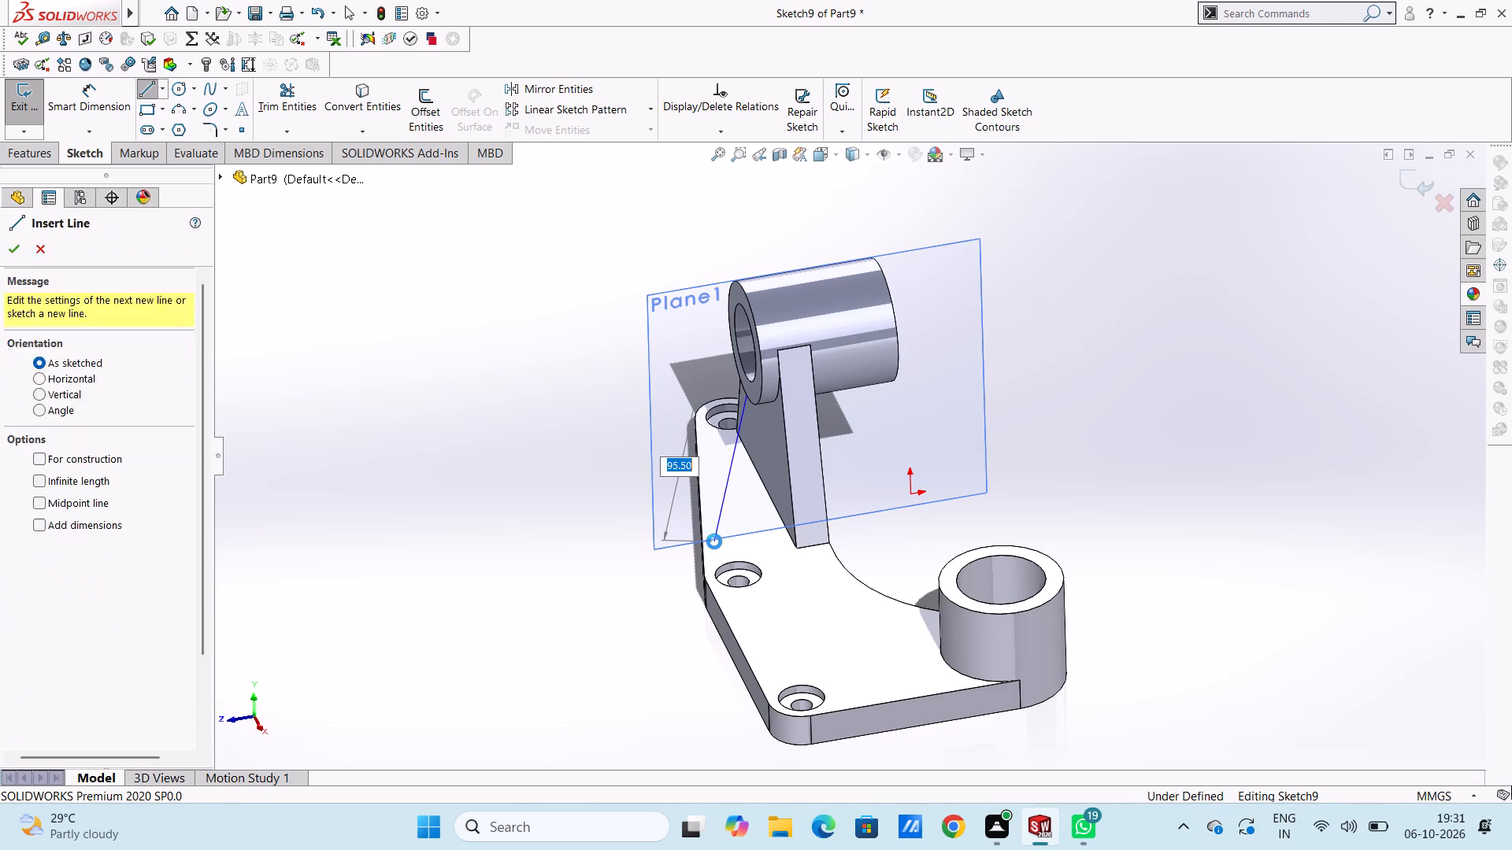
Sketch a closed four-line rib profile beside the web: 10 mm top, sloped side about 75 mm, 38 mm base, vertical side about 70 mm.
key("ctrl+4")
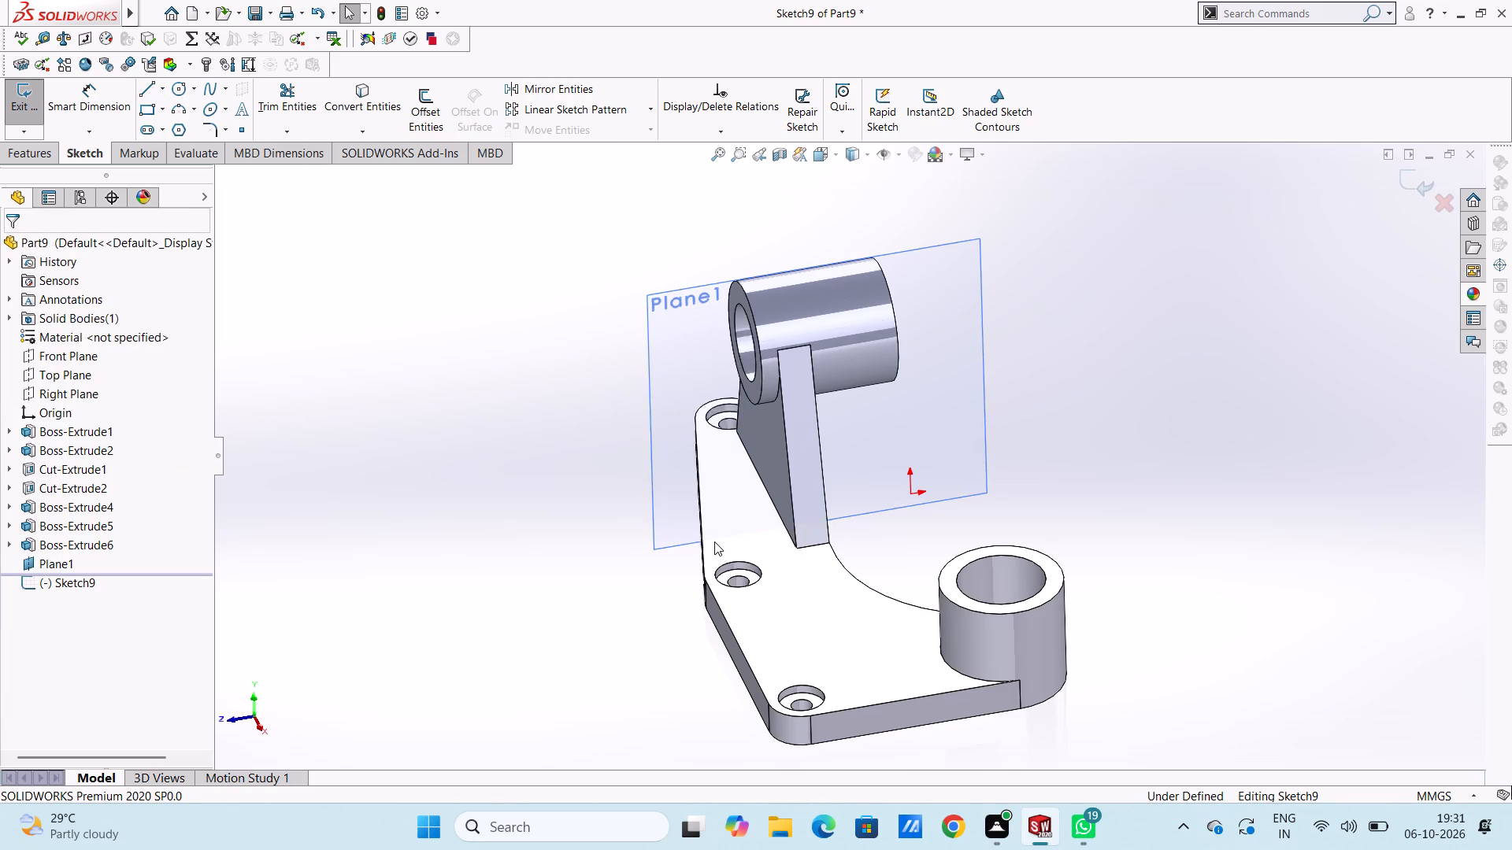
scroll(714, 541, "up", 2)
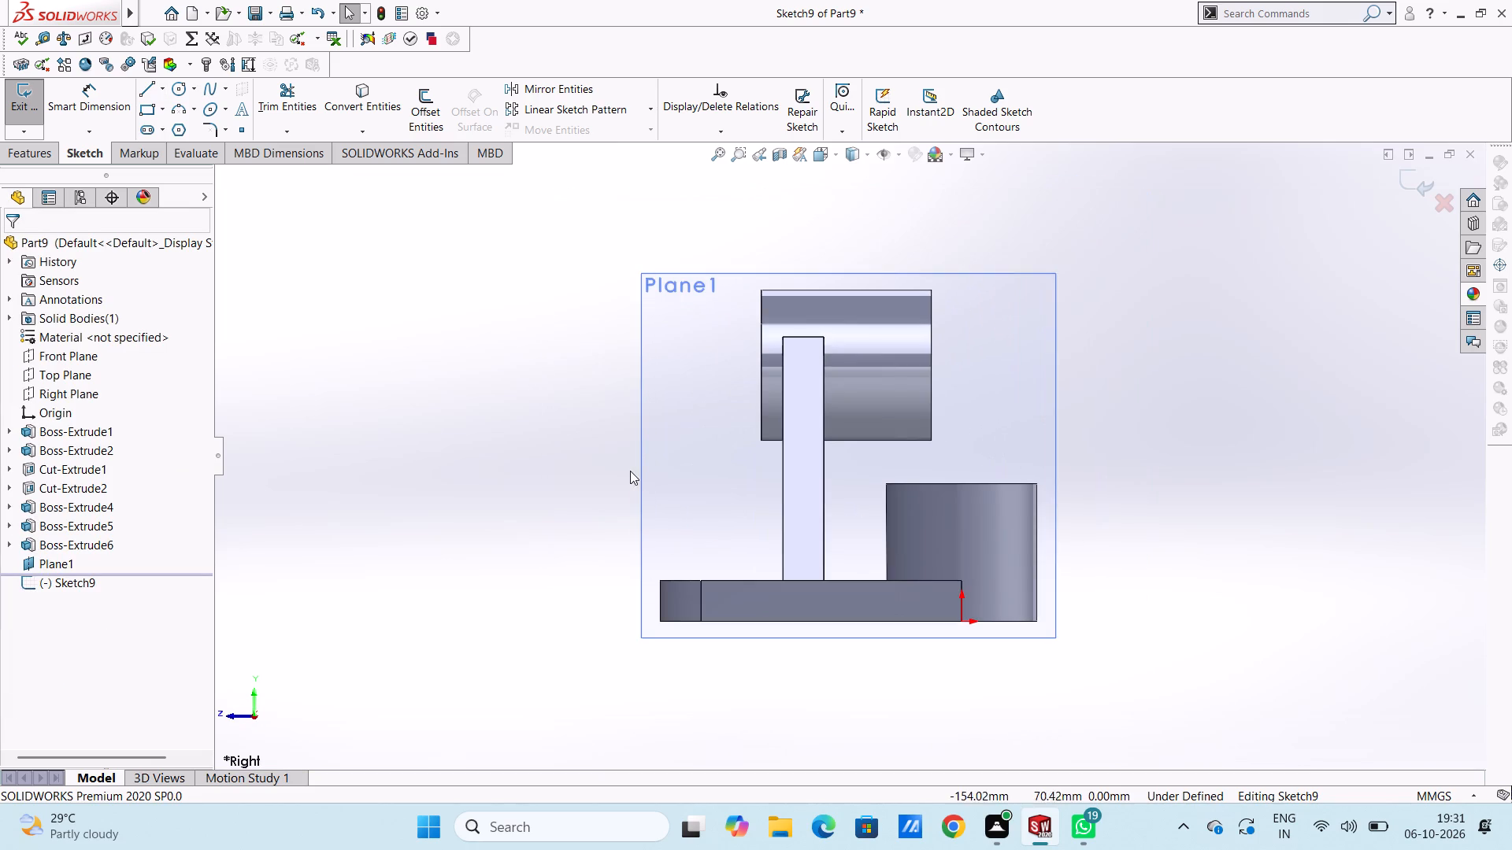
left_click(144, 89)
left_click(784, 431)
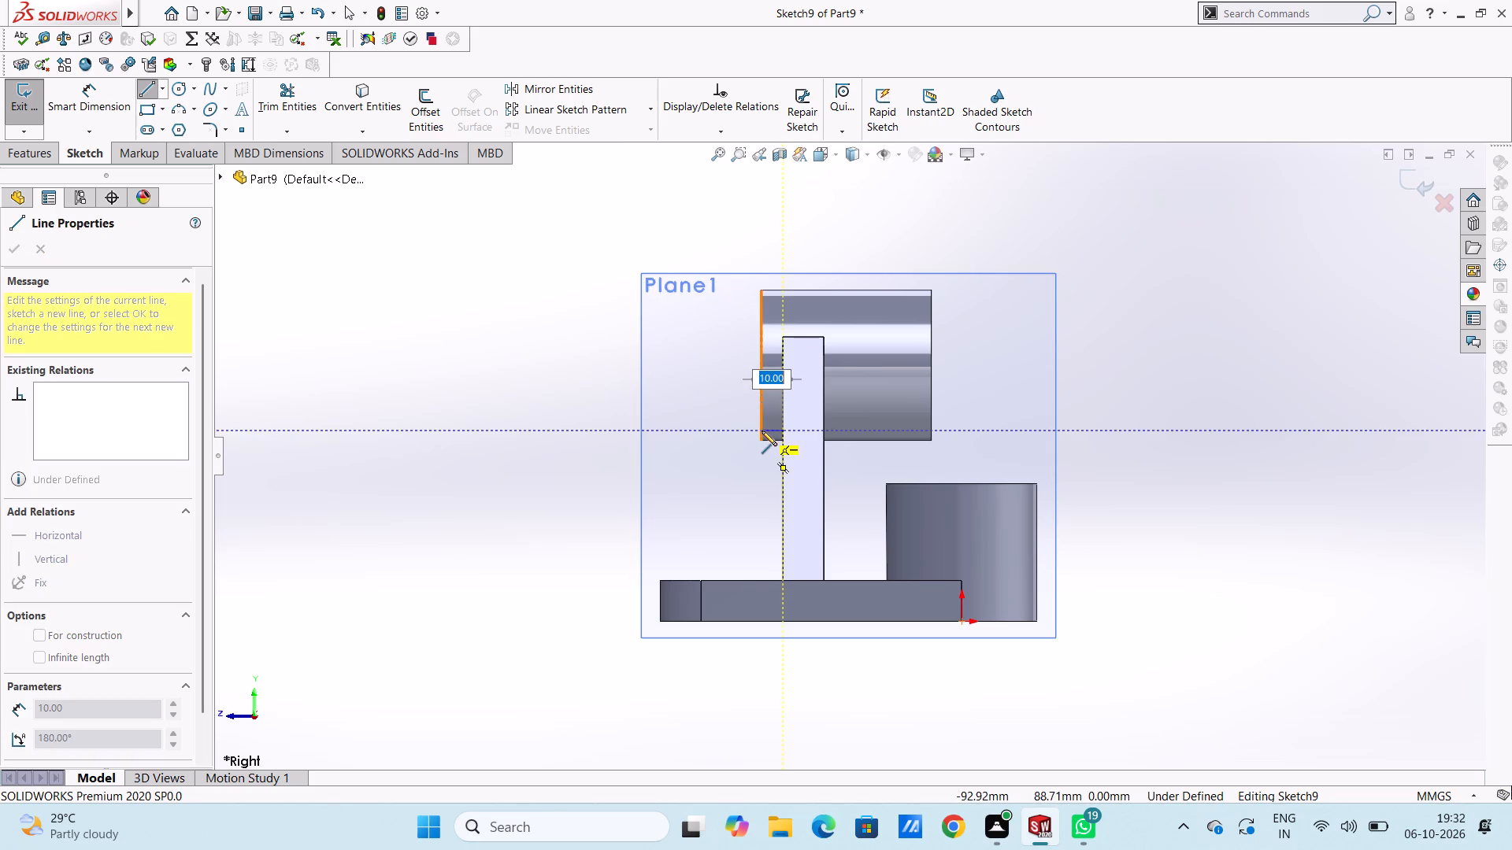
left_click(758, 429)
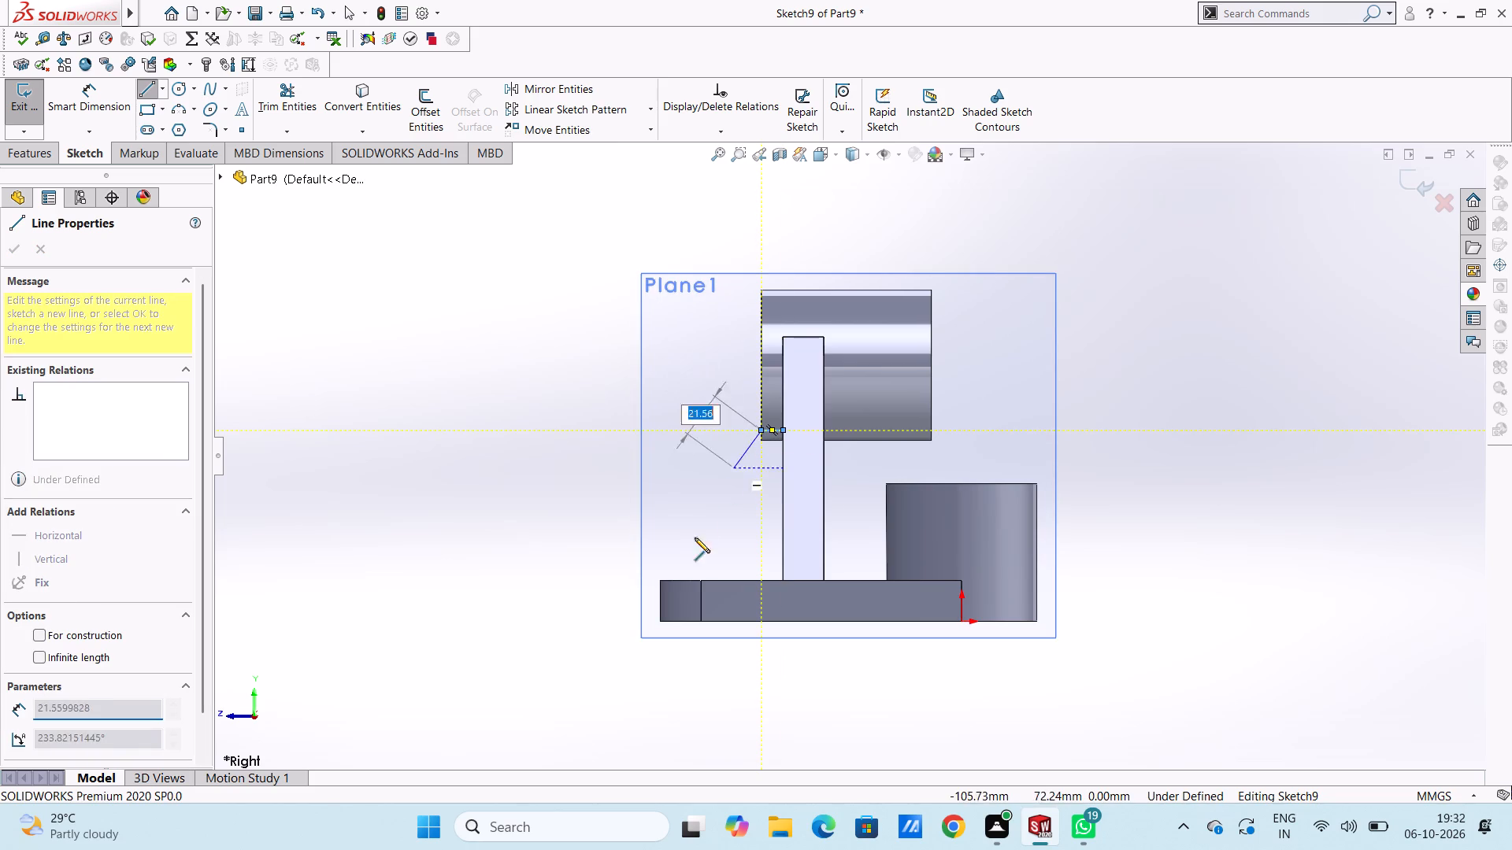
left_click(699, 578)
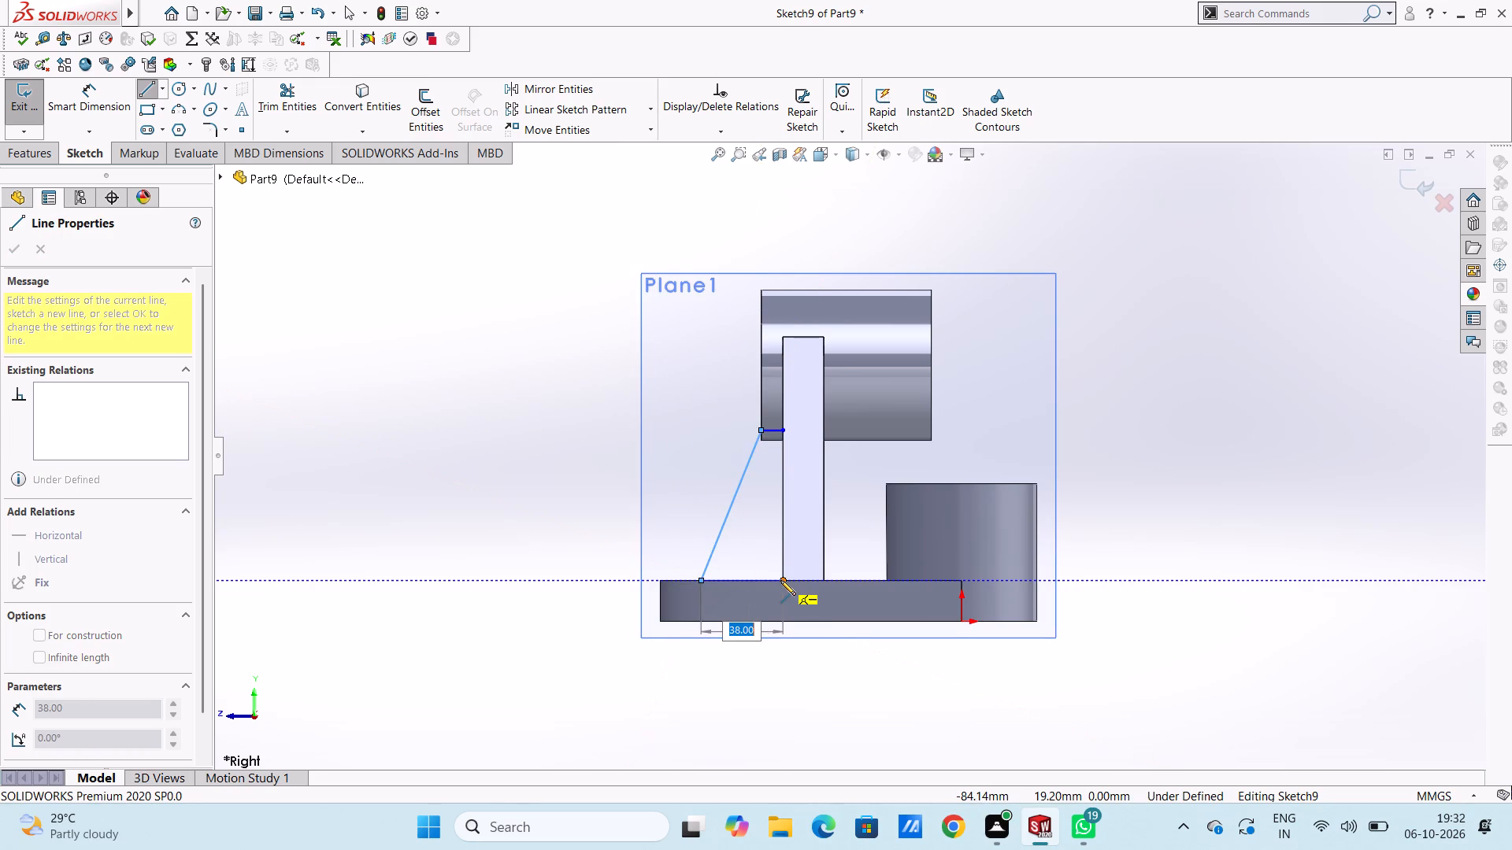
left_click(781, 580)
left_click(783, 433)
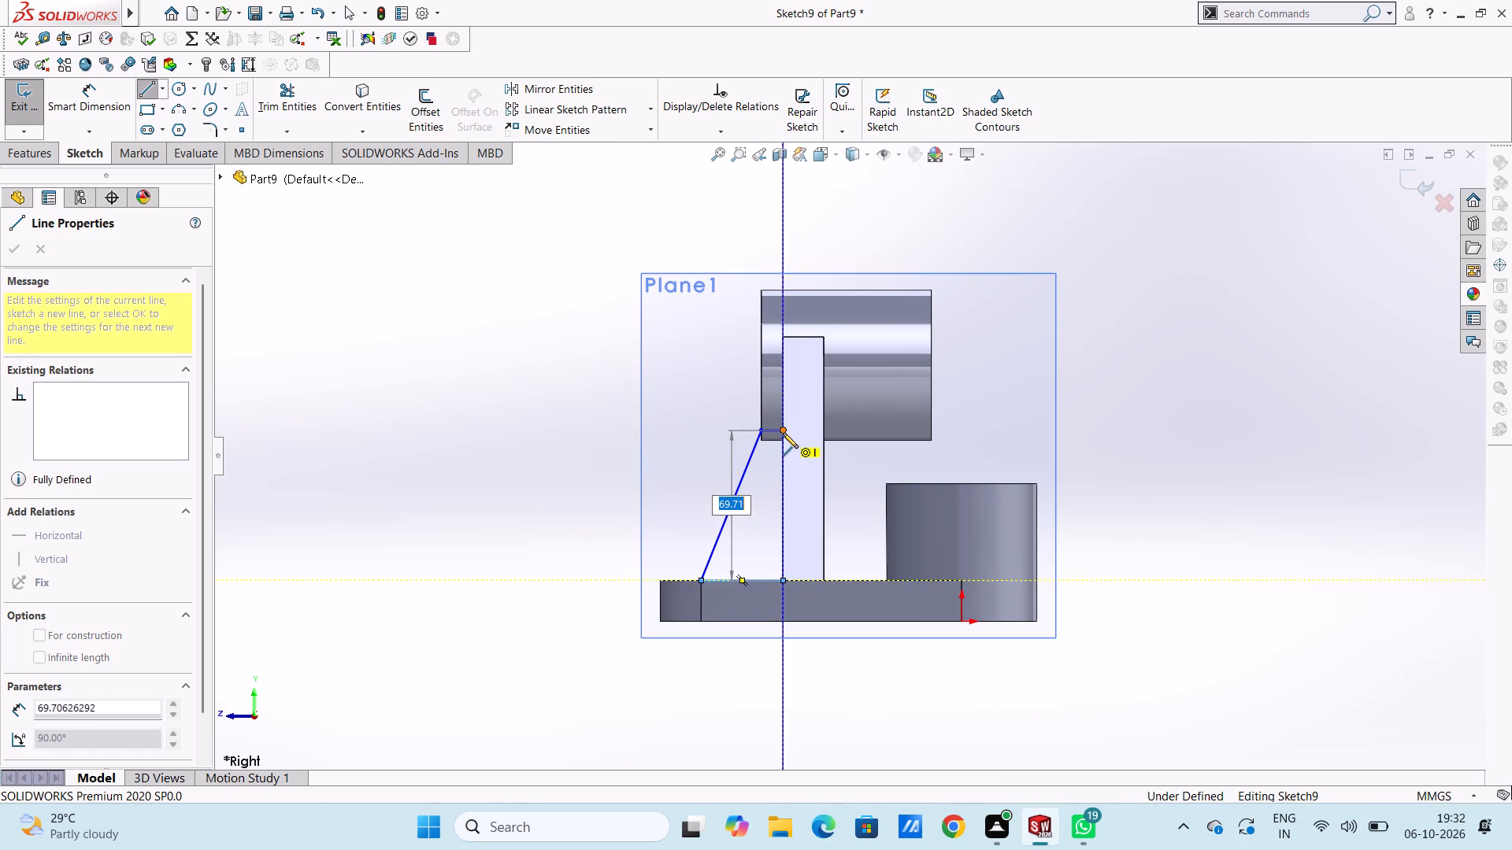
key("Escape")
key("Escape")
key("Escape")
key("Escape")
key("Escape")
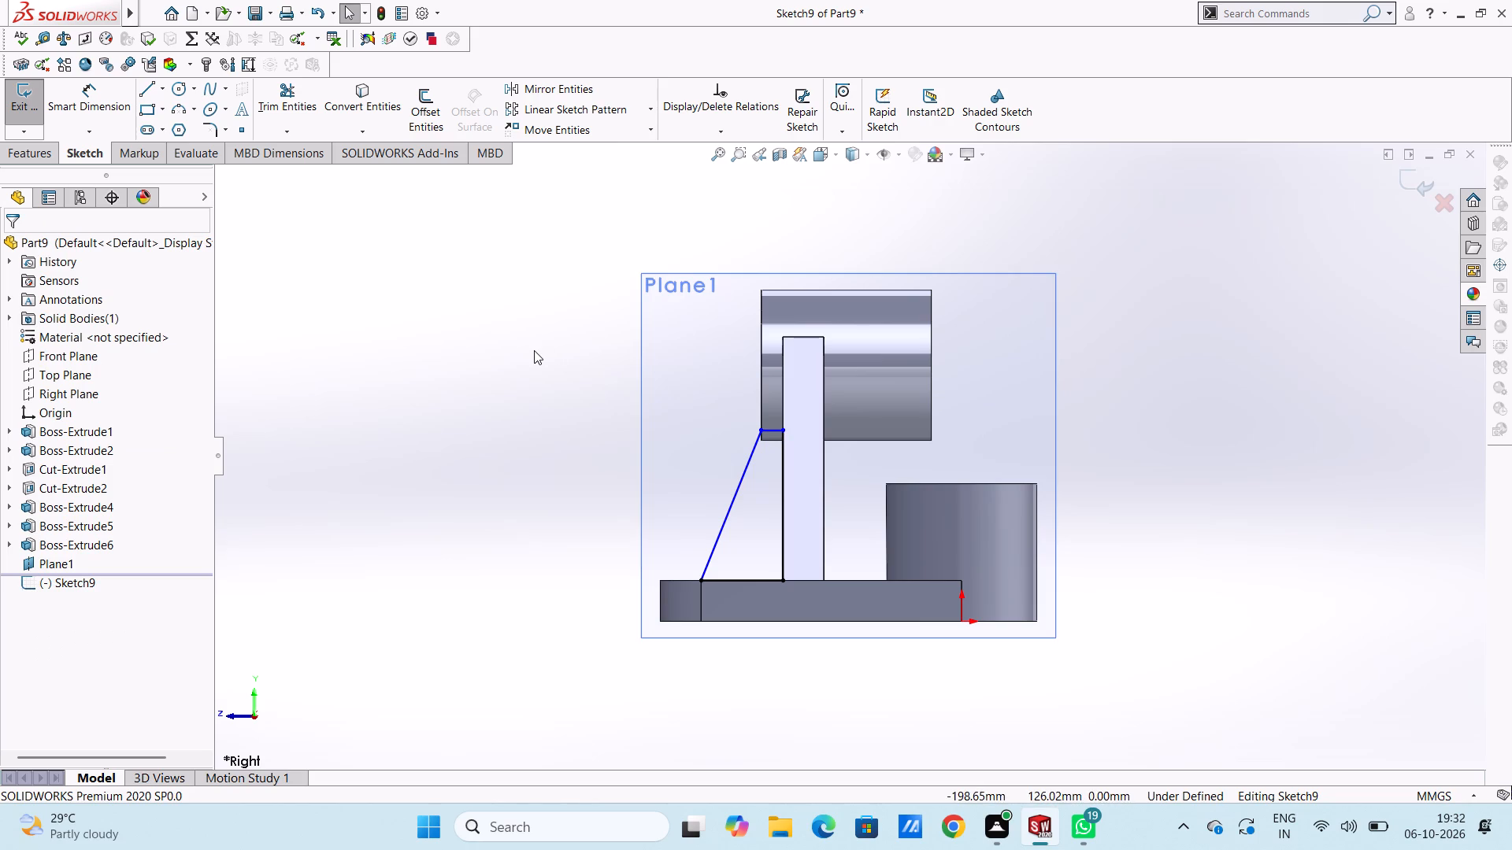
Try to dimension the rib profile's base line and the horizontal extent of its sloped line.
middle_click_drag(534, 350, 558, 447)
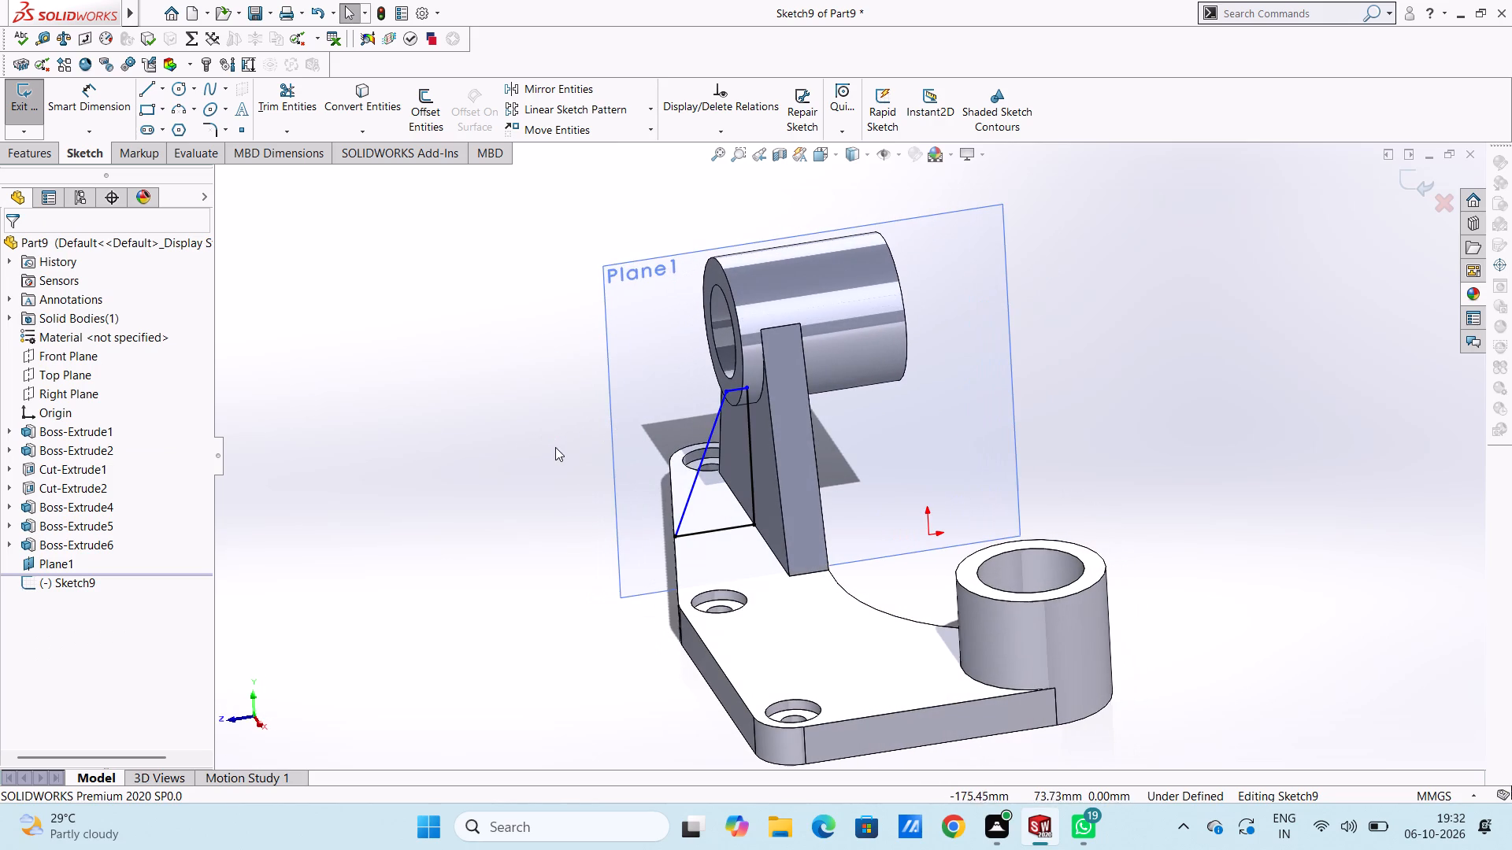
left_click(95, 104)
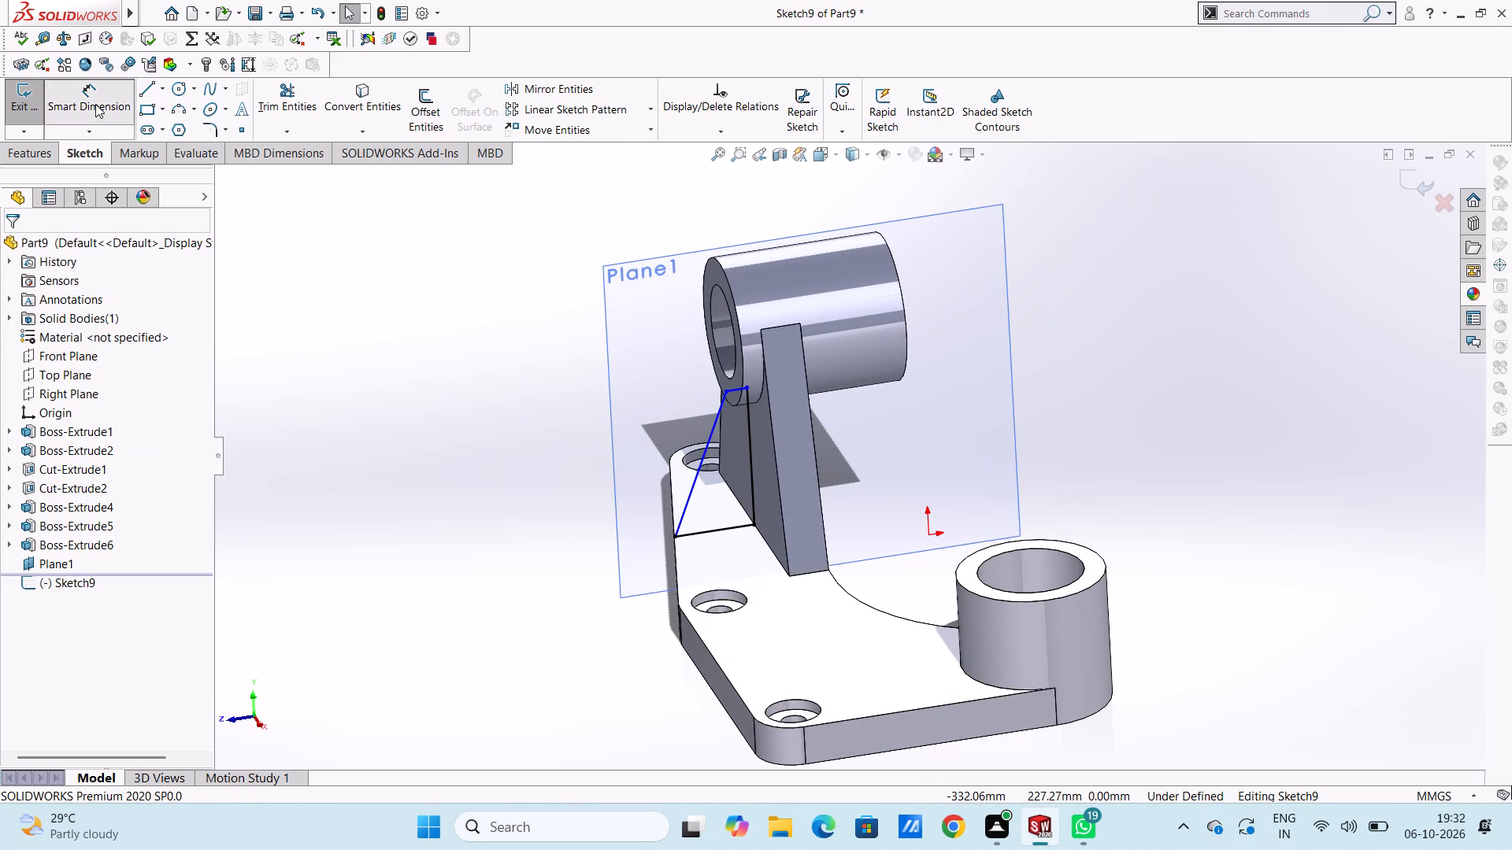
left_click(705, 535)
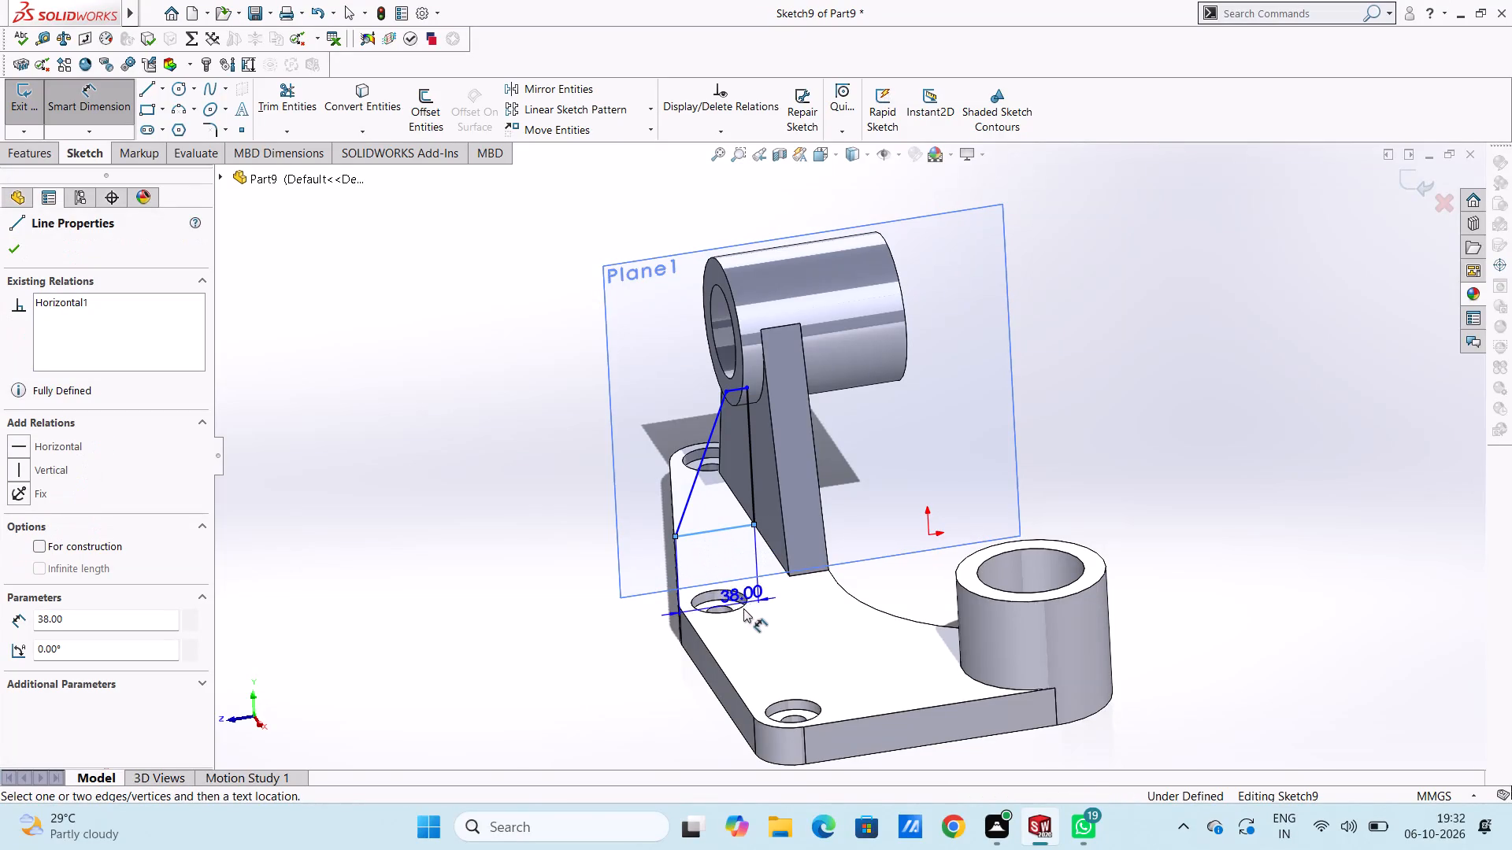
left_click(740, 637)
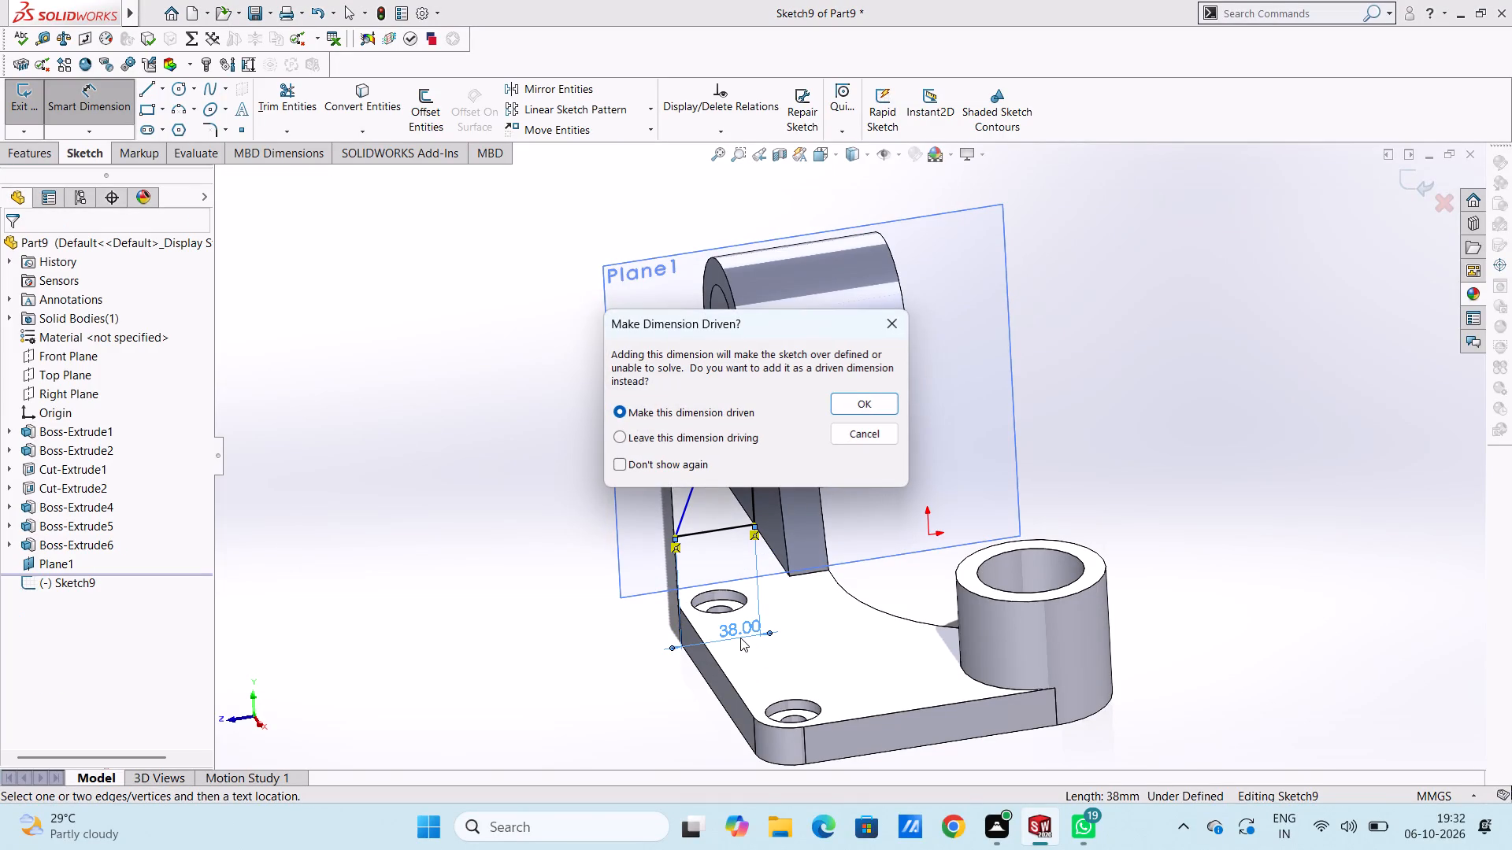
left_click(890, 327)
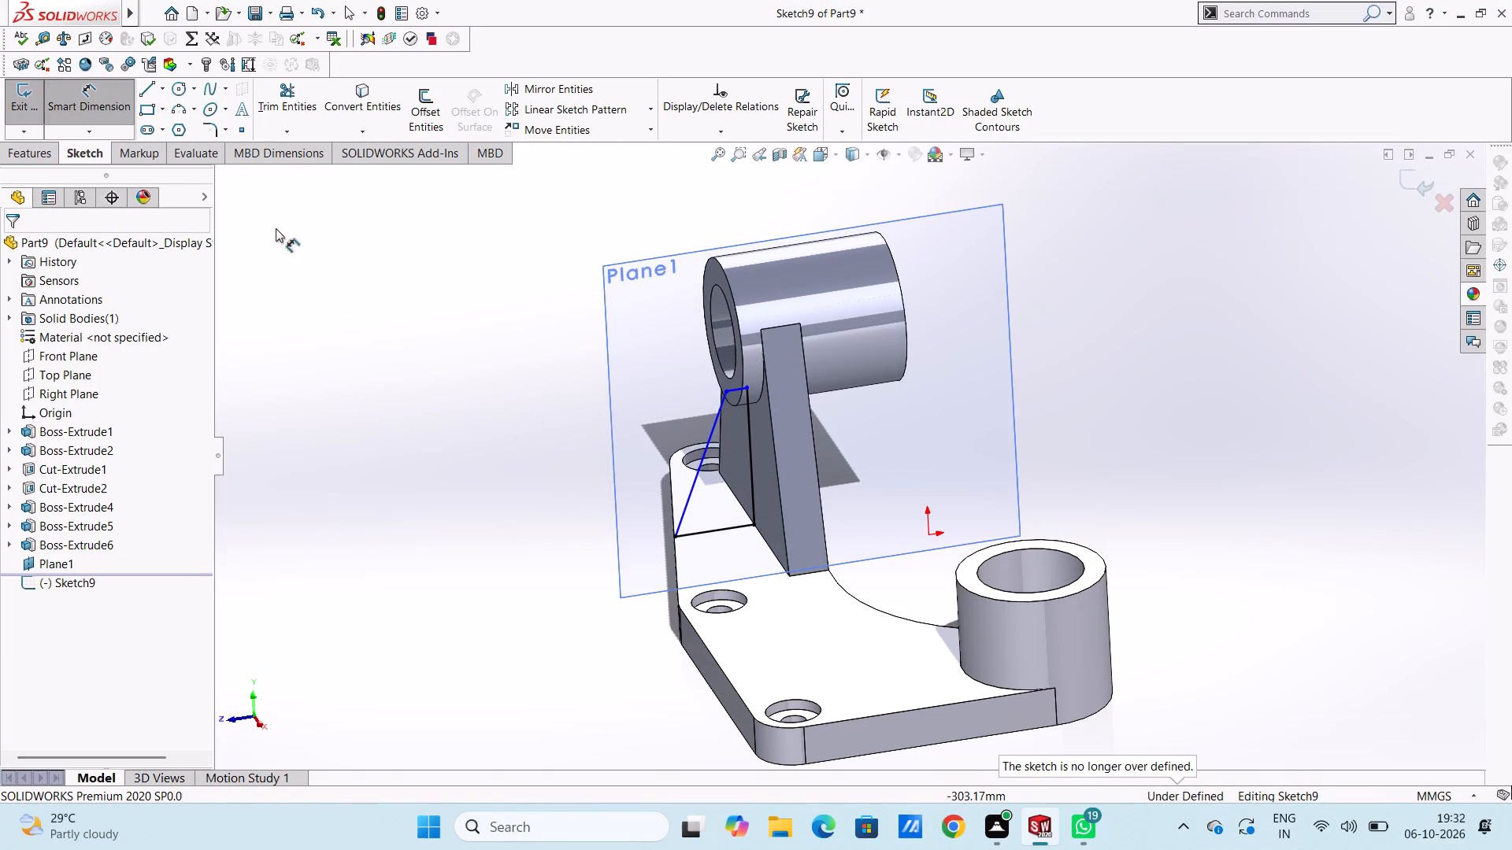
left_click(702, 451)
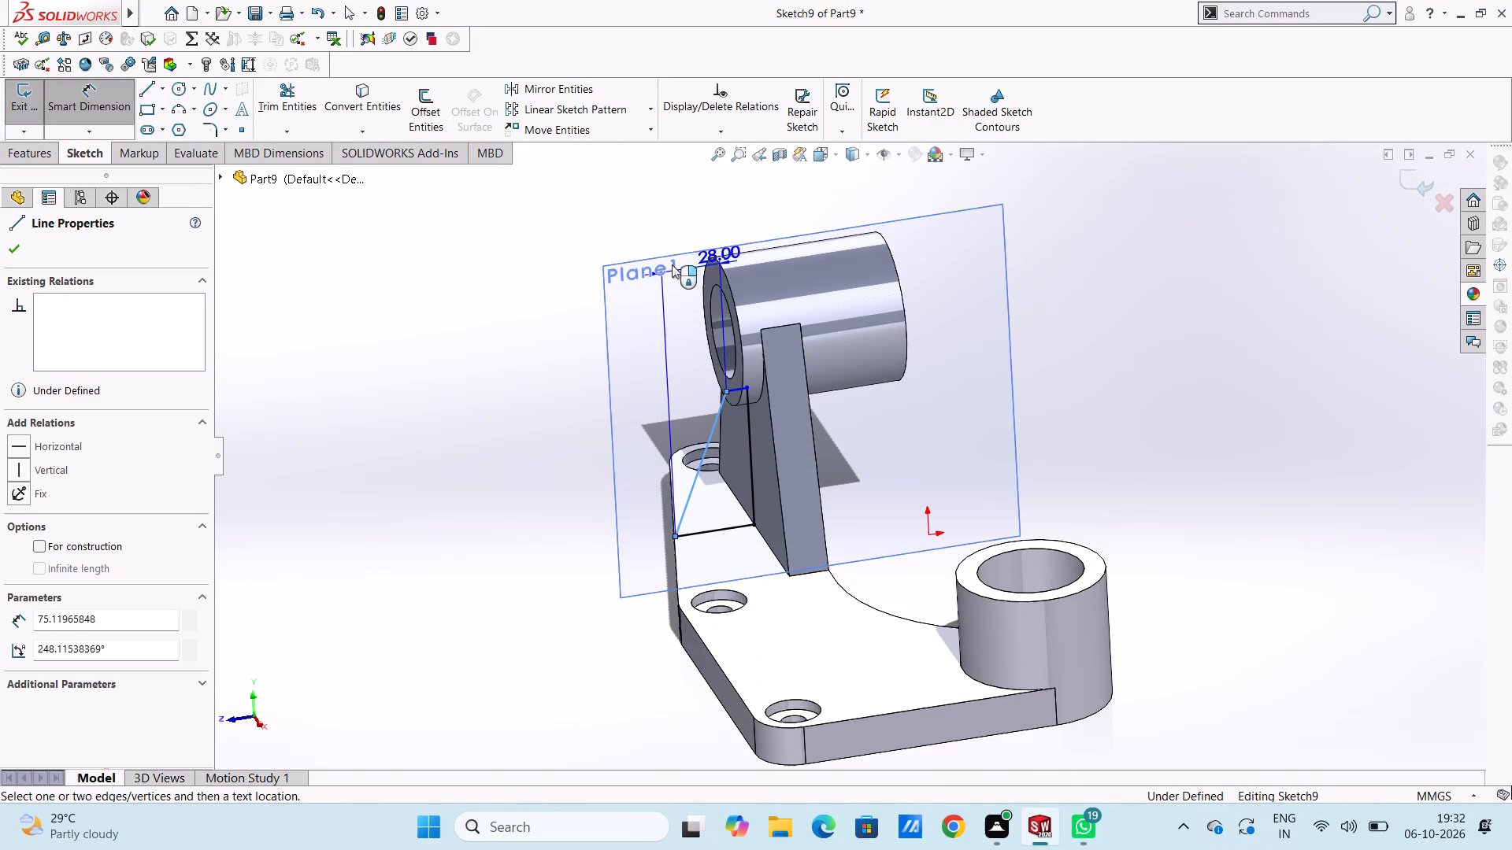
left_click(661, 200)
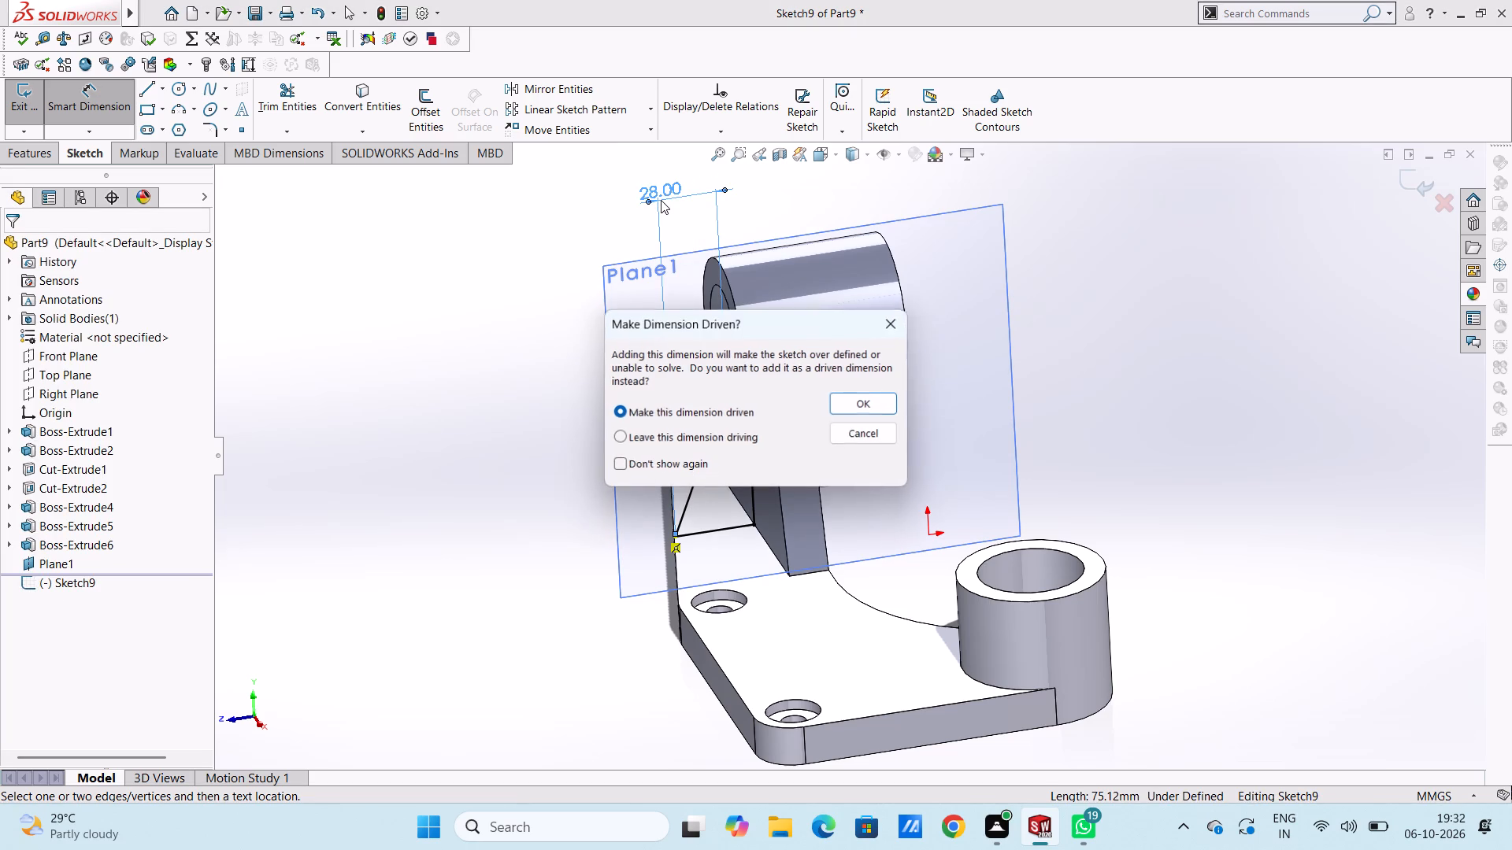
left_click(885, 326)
Dimension the rib profile's vertical line along the web, keeping its drawn length.
left_click(747, 420)
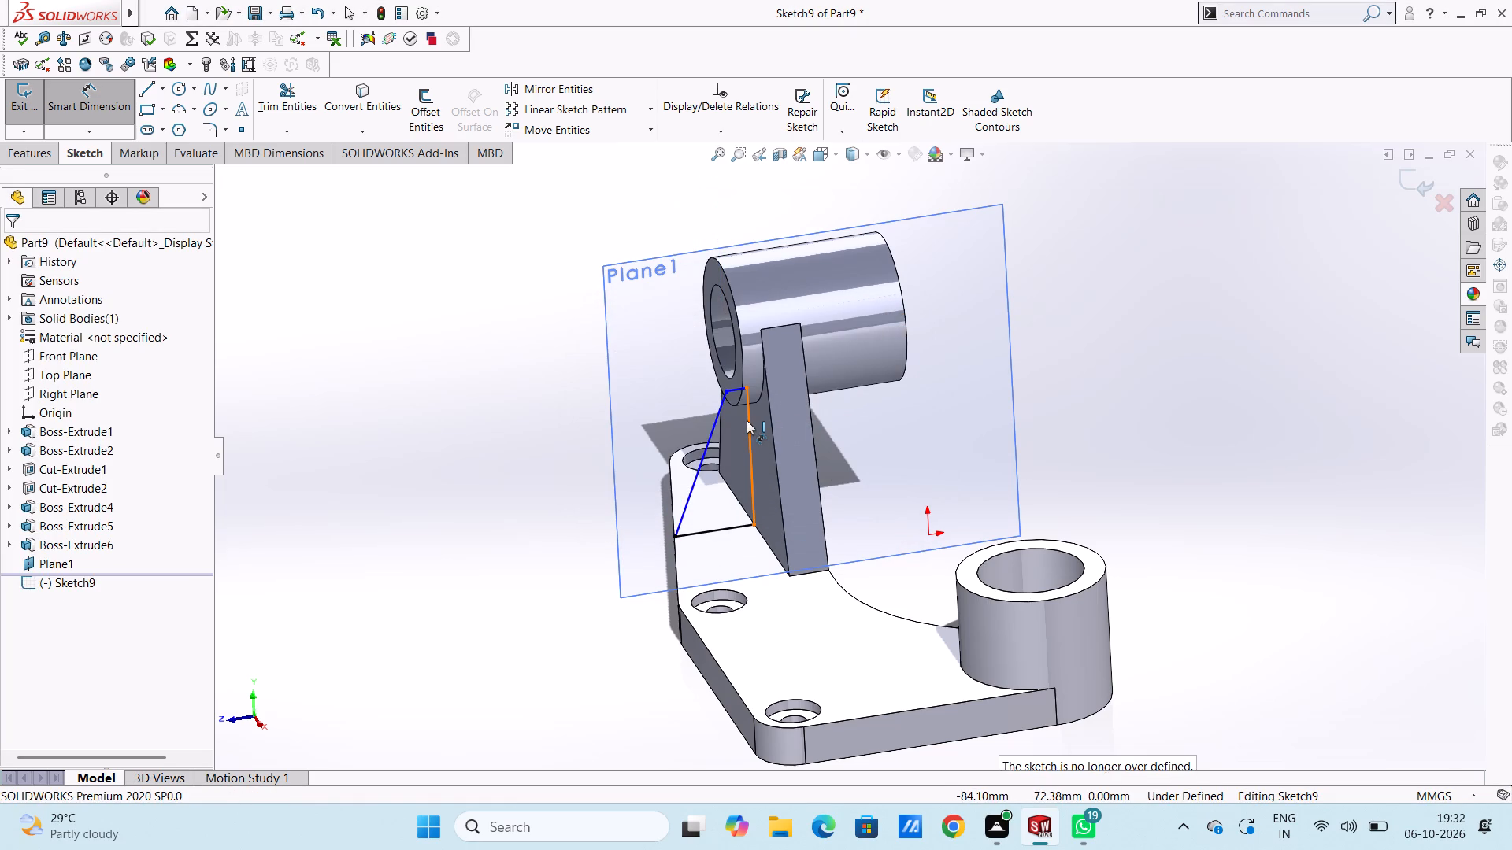
left_click(1087, 389)
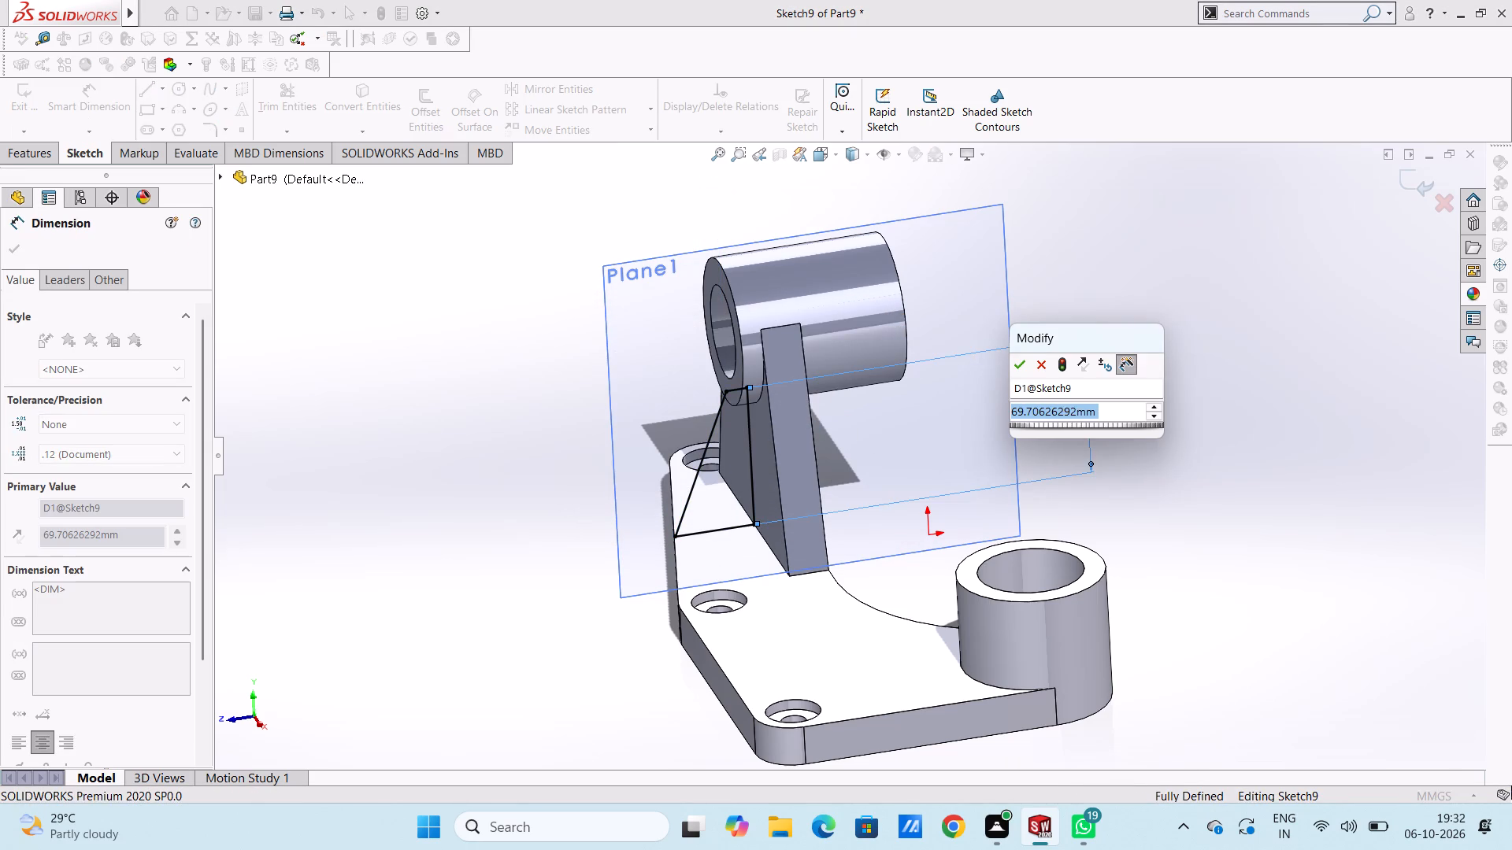
left_click(1023, 368)
left_click(449, 552)
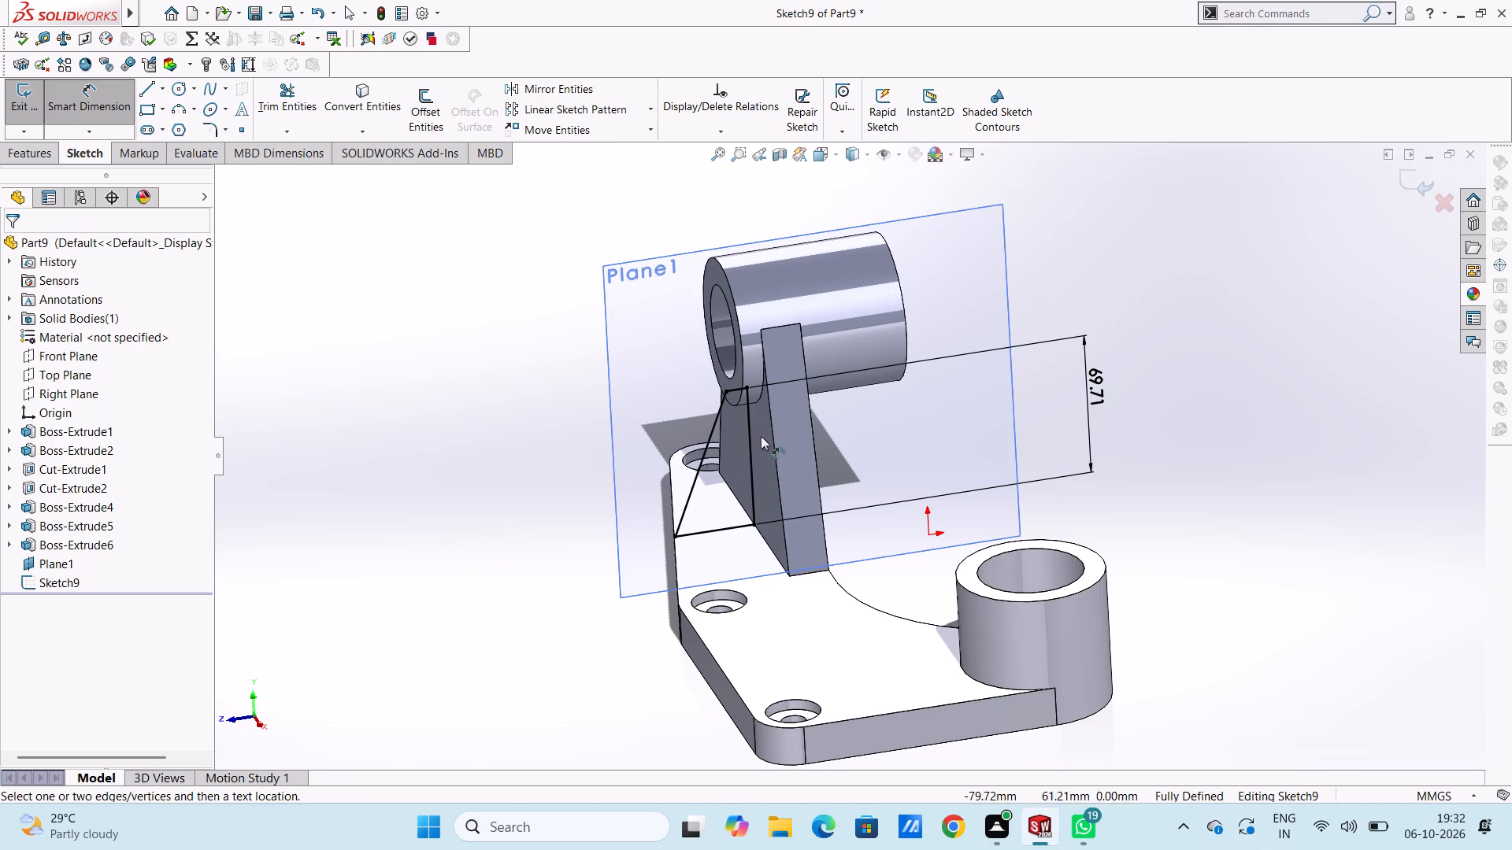
Replace the sloped line with one about 73 mm long, from the top line's outer end to a point inside the base line.
scroll(758, 434, "down", 3)
scroll(733, 449, "up", 3)
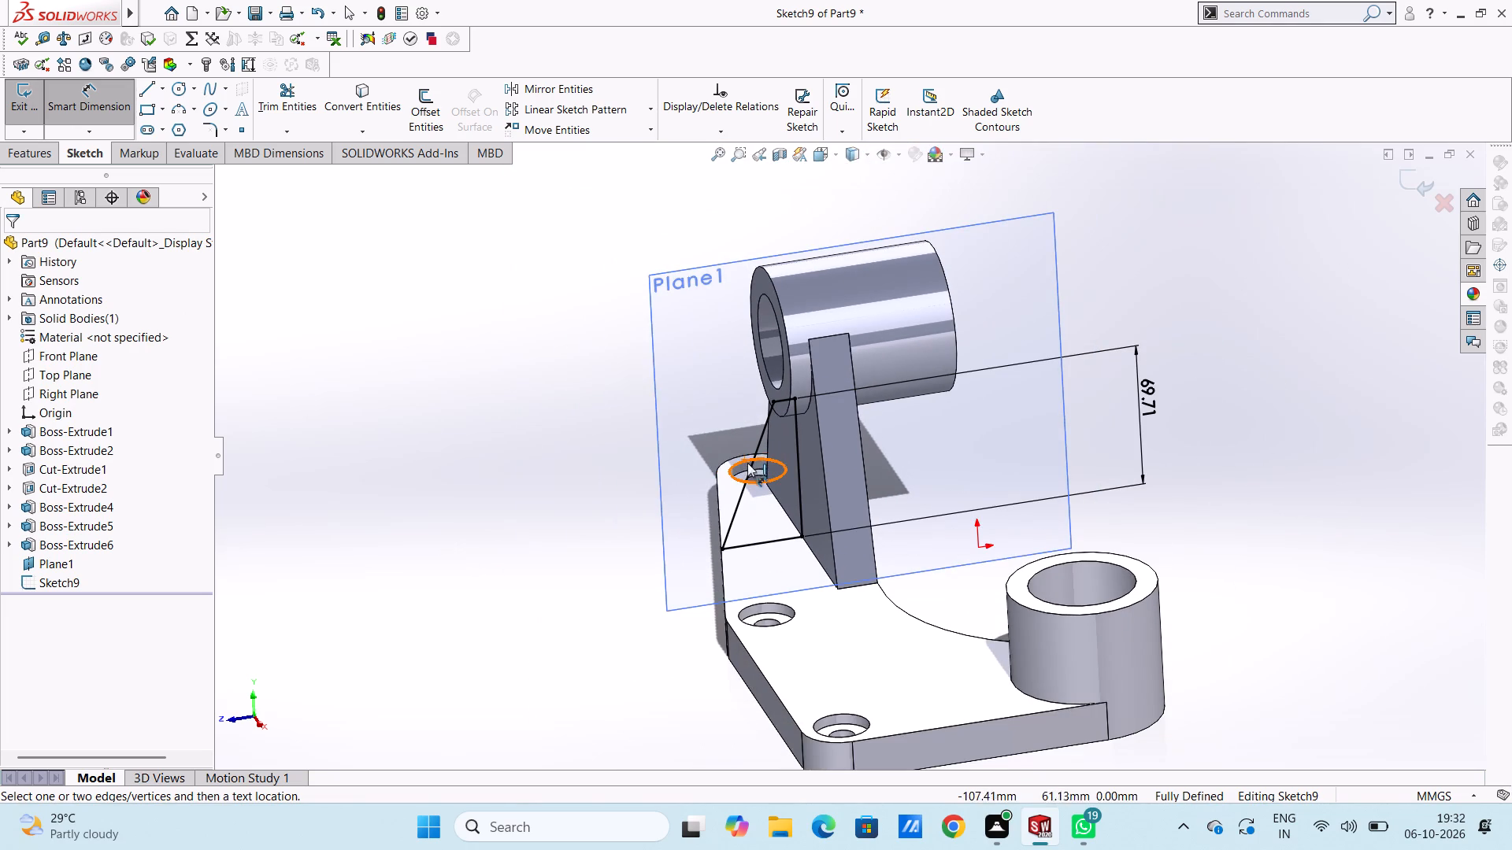
left_click(743, 492)
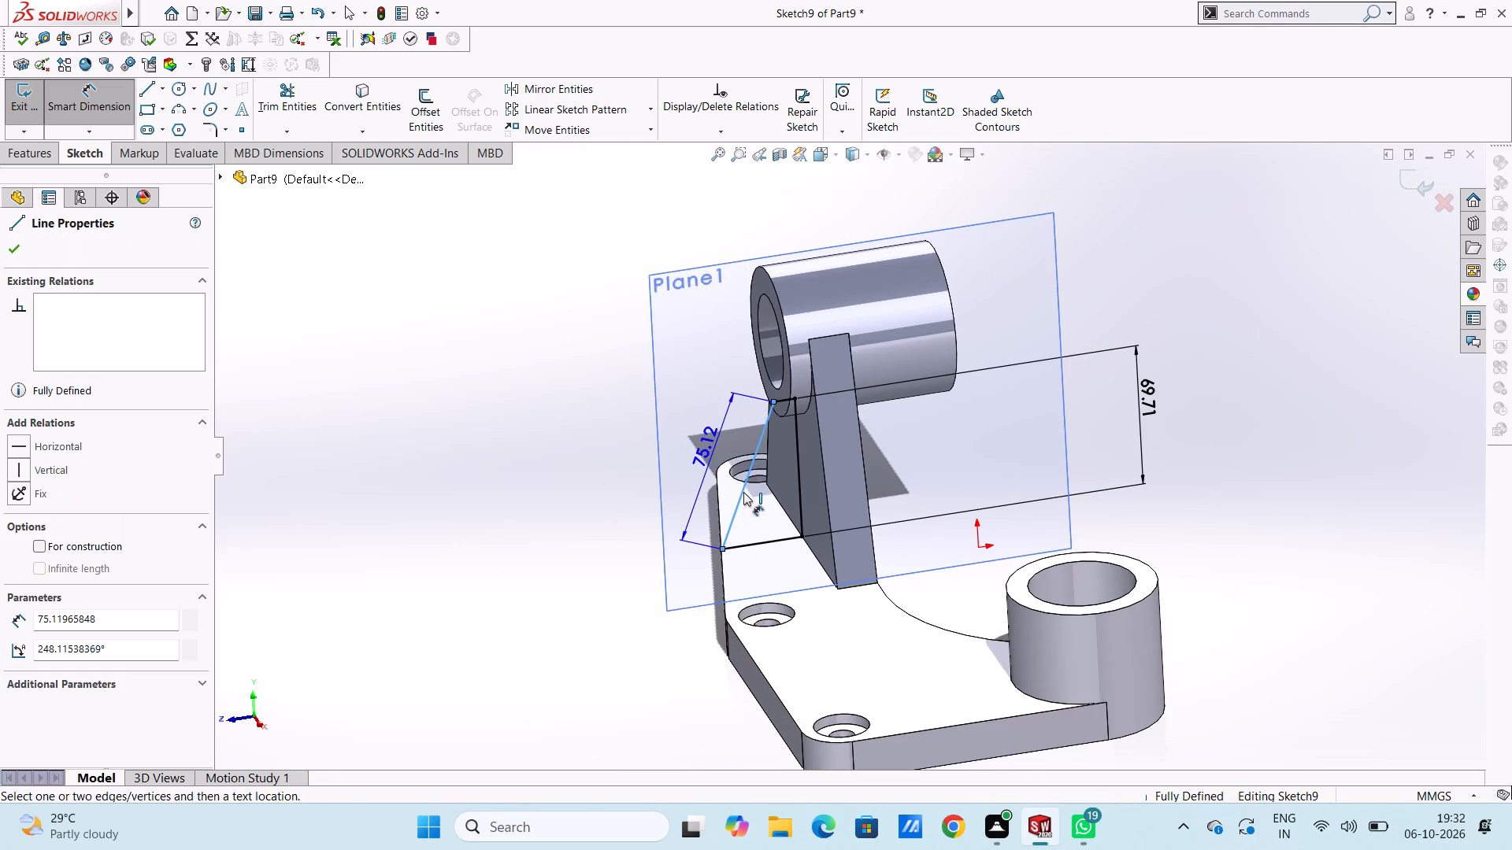
key("Delete")
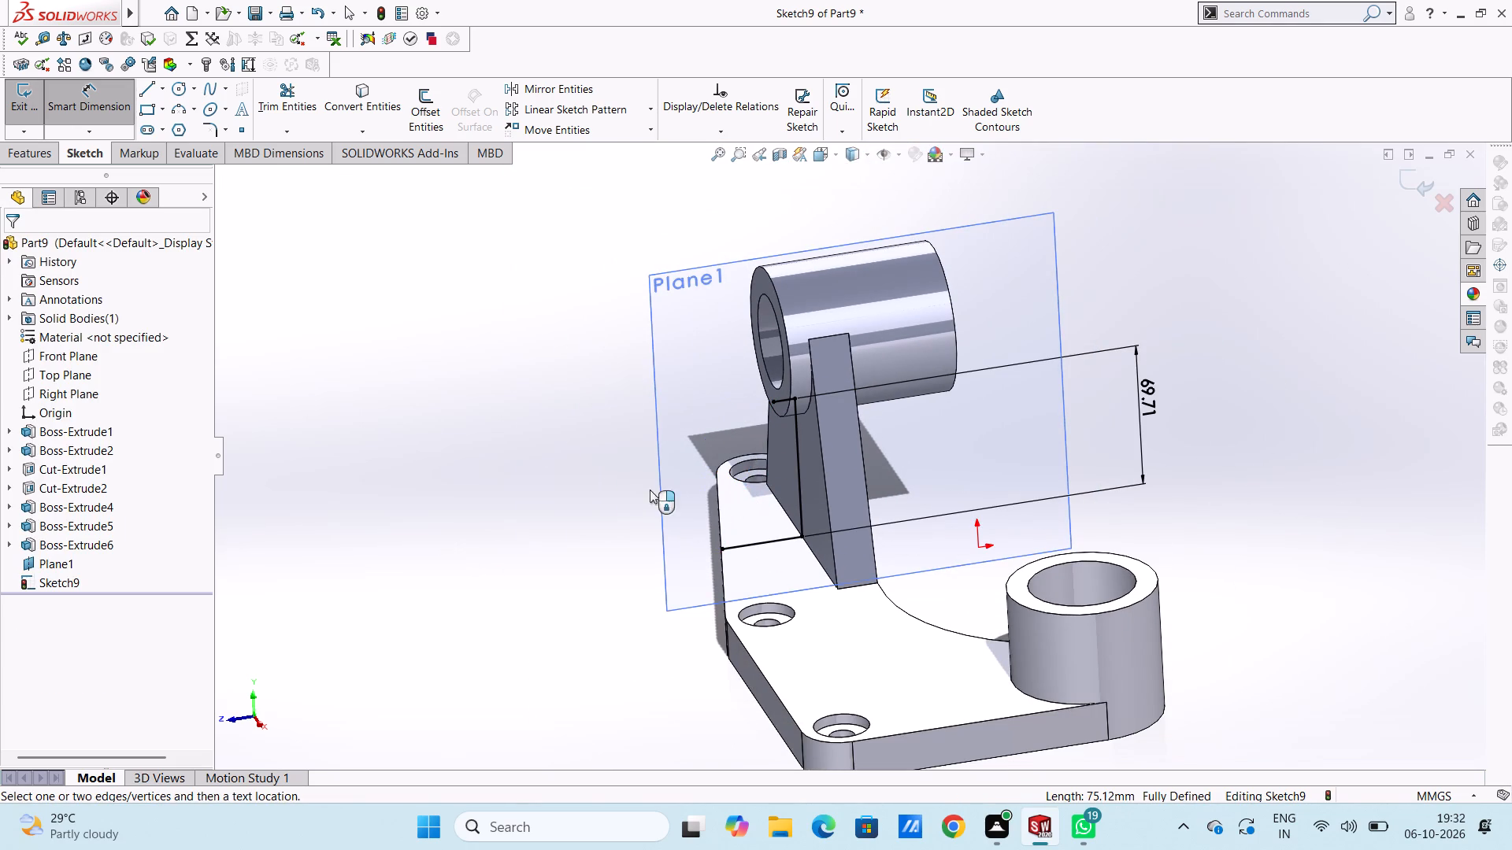
left_click(148, 89)
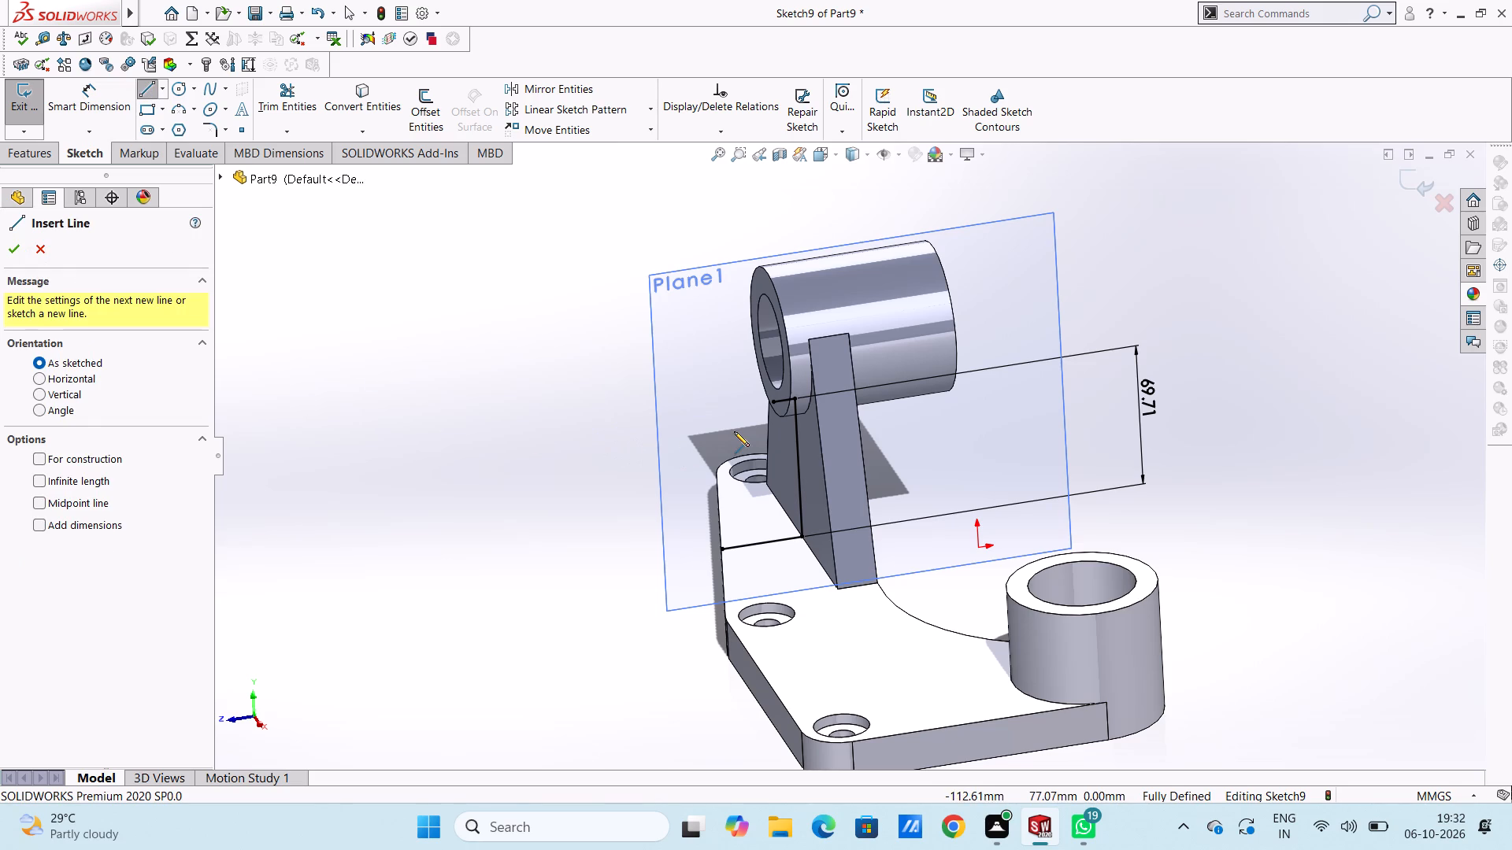
left_click(772, 405)
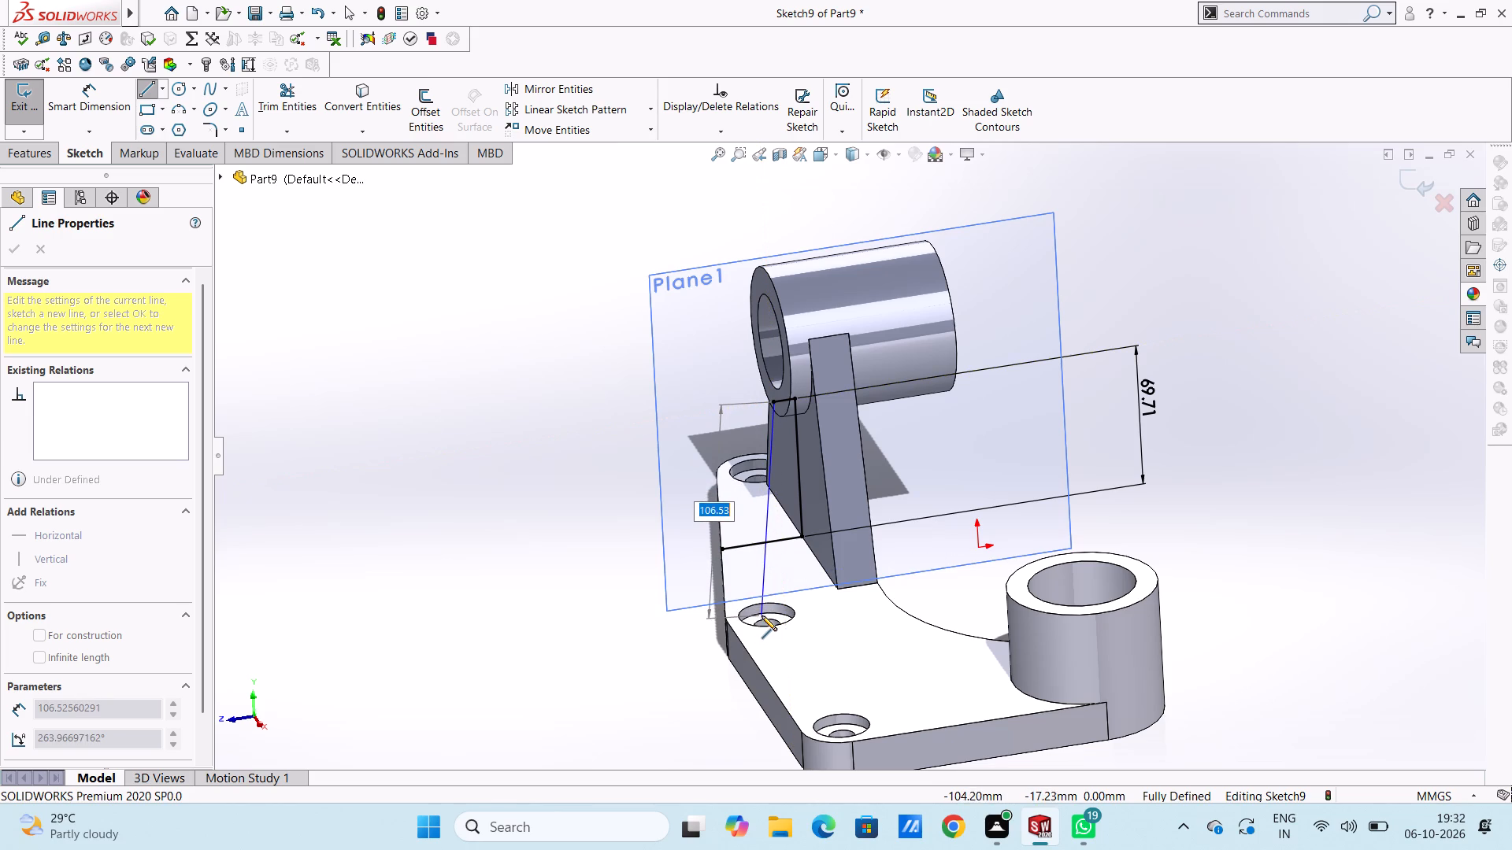
left_click(738, 547)
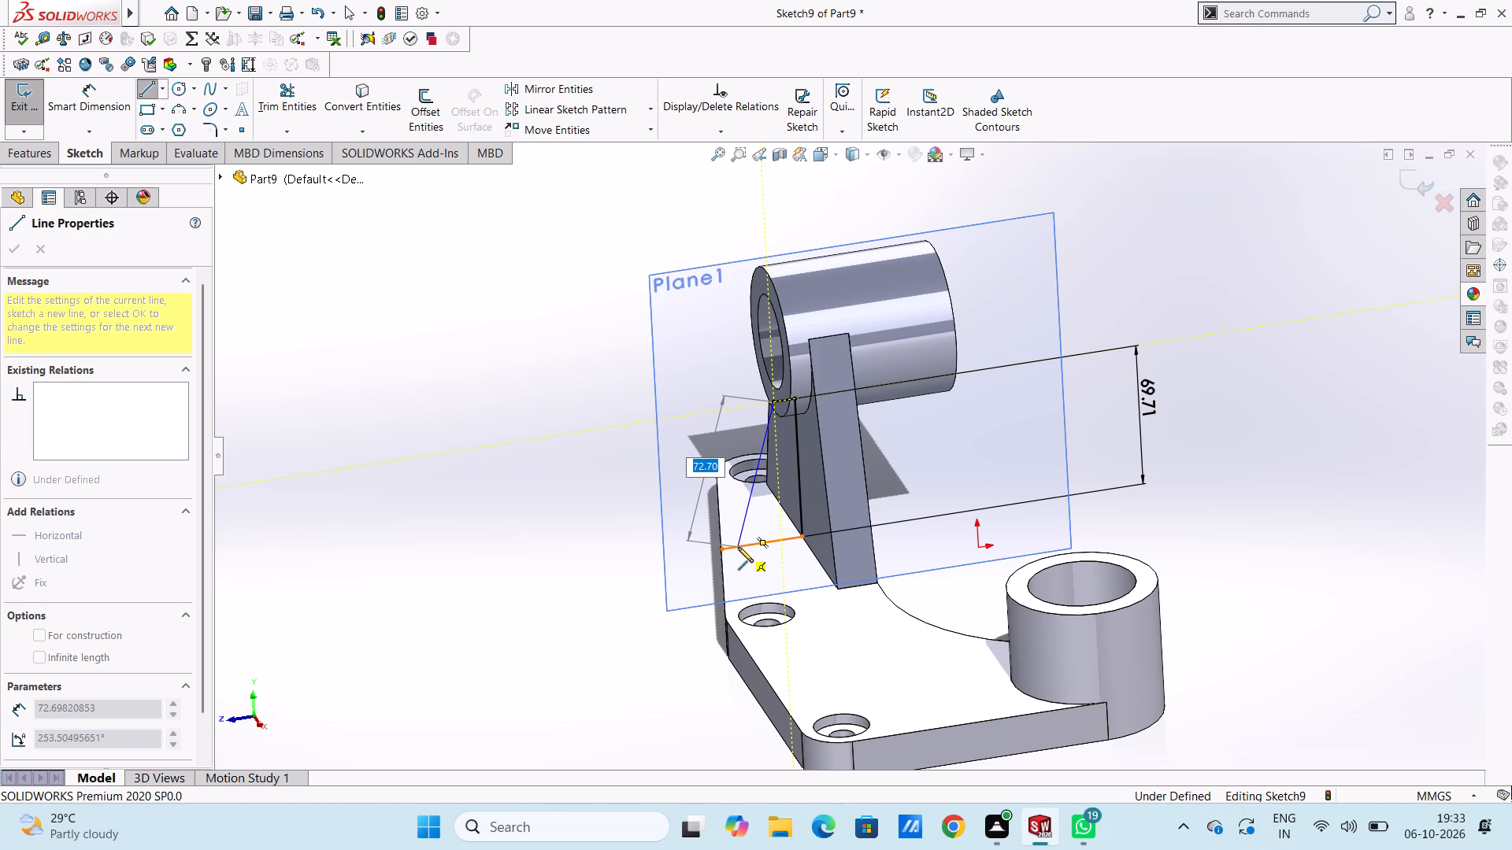
key("Escape")
key("Escape")
key("Escape")
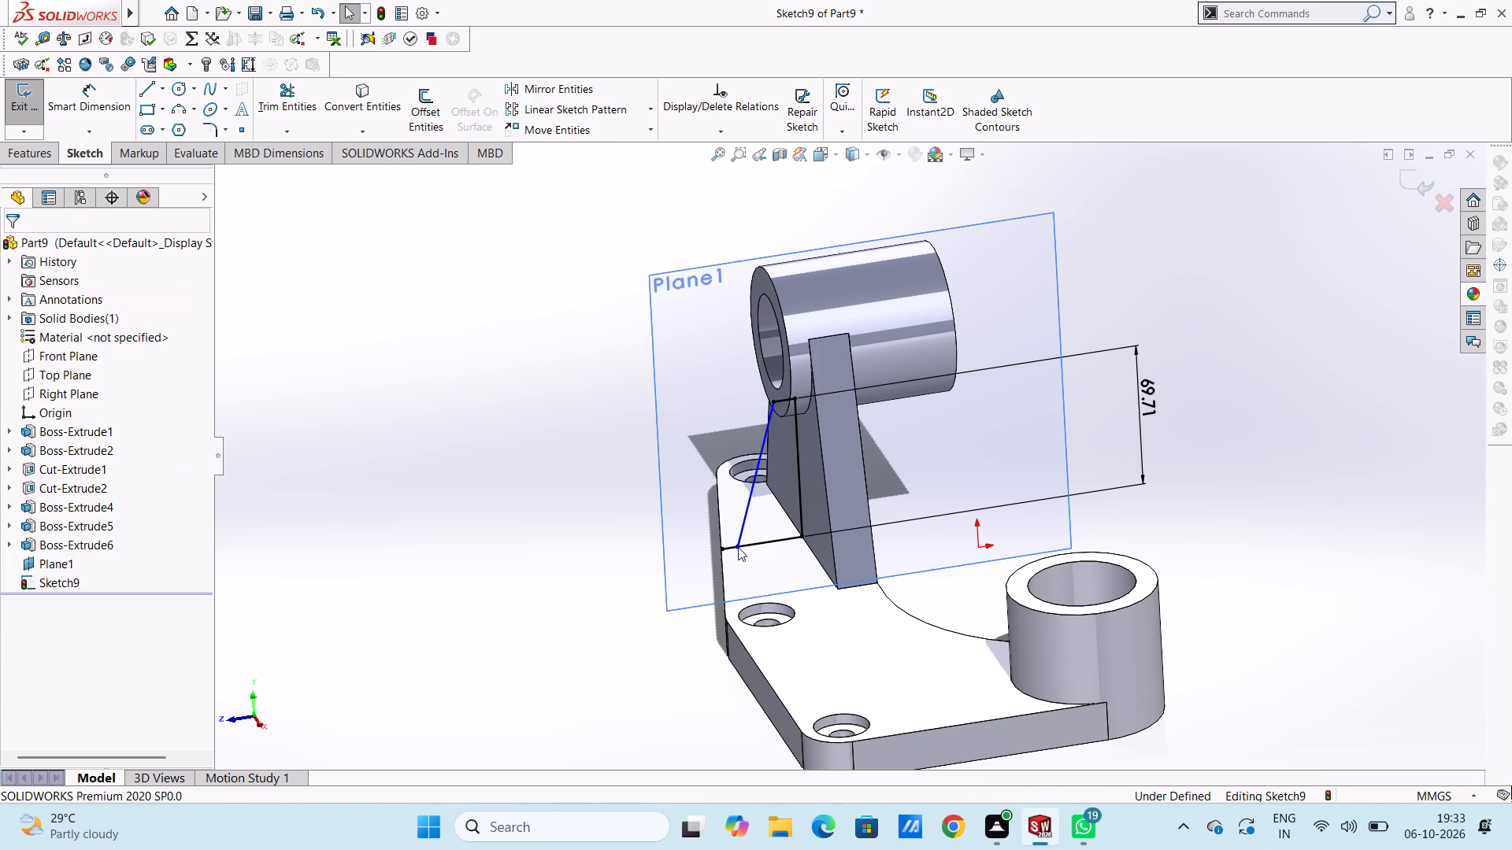
Trim off the short piece of the base line that extends beyond the new sloped line.
key("ctrl+4")
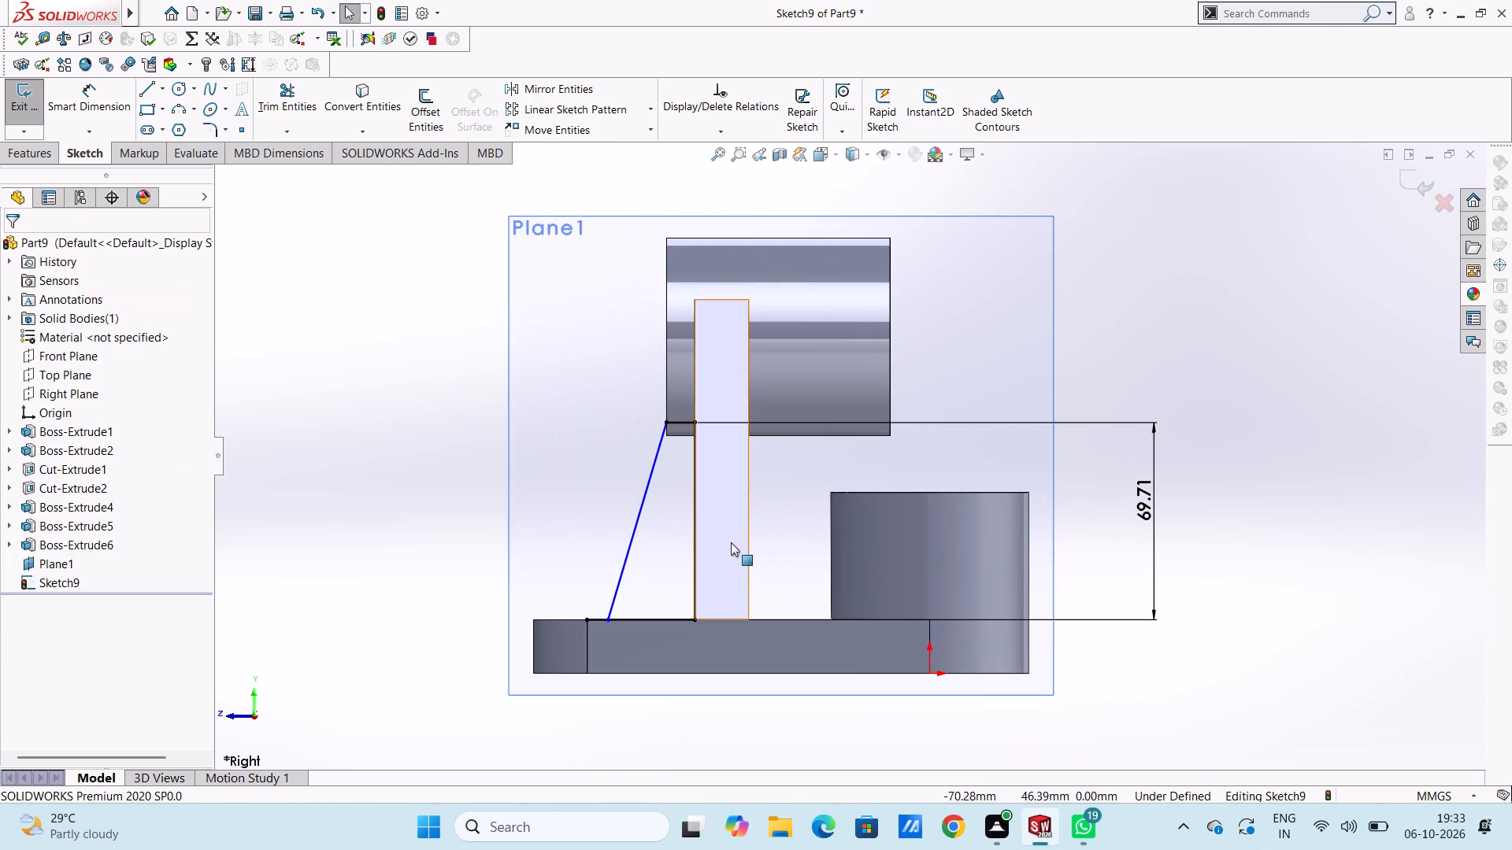
middle_click_drag(489, 465, 500, 530)
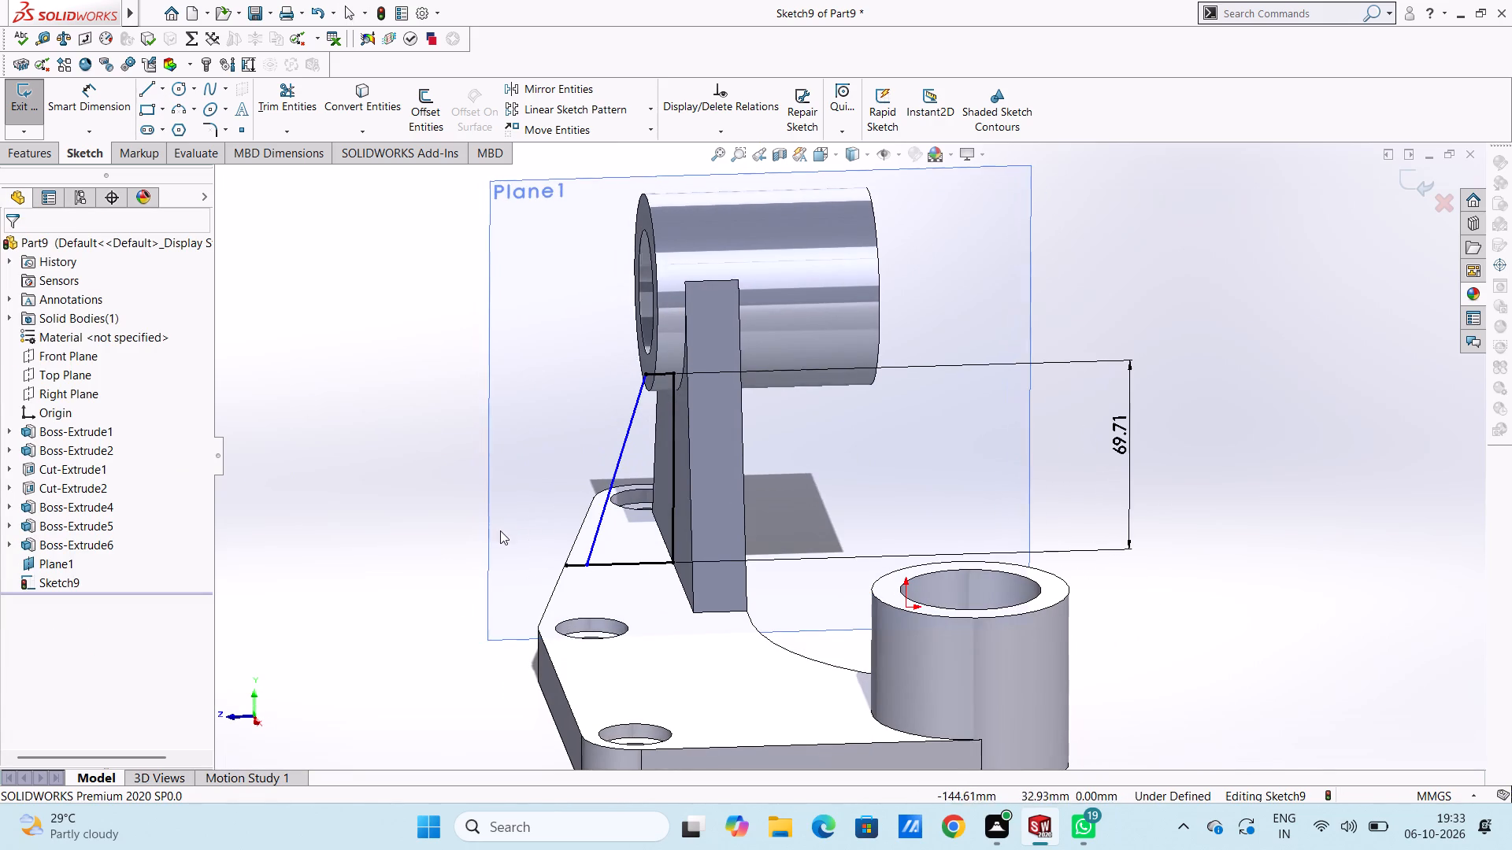
left_click(105, 109)
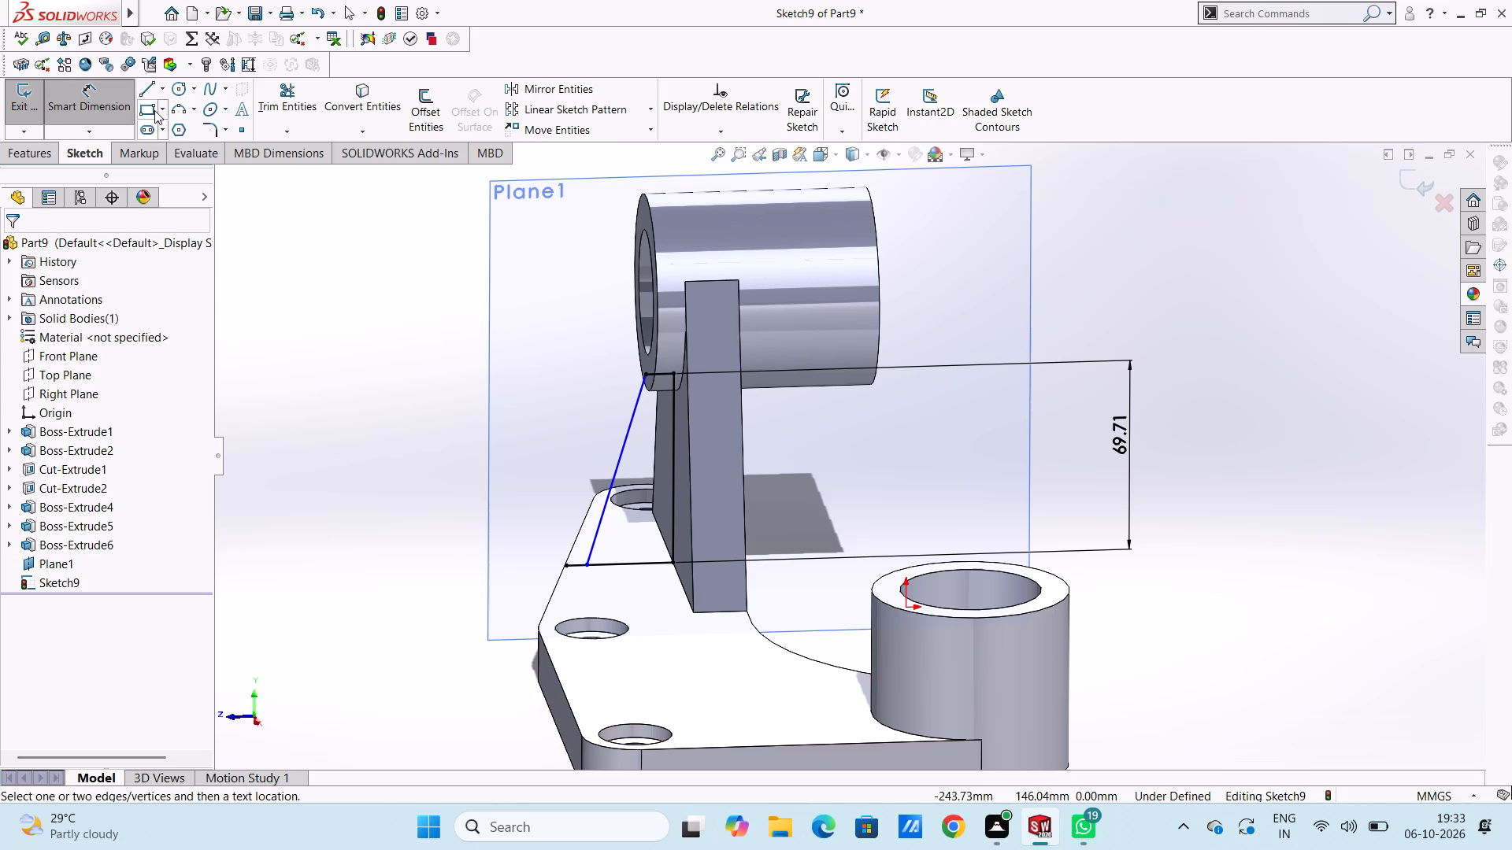
left_click(289, 97)
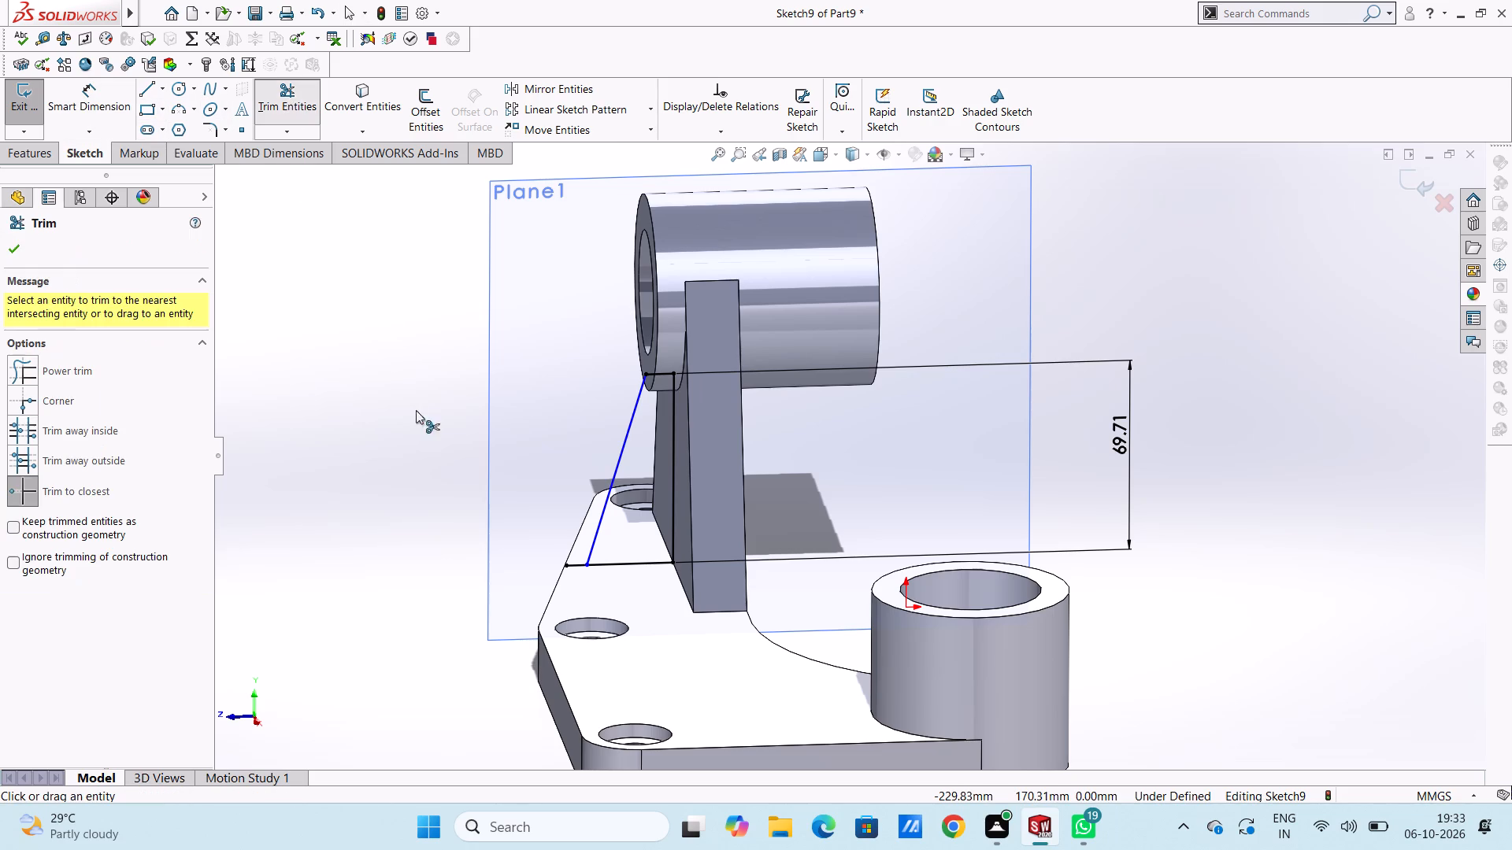
left_click(572, 567)
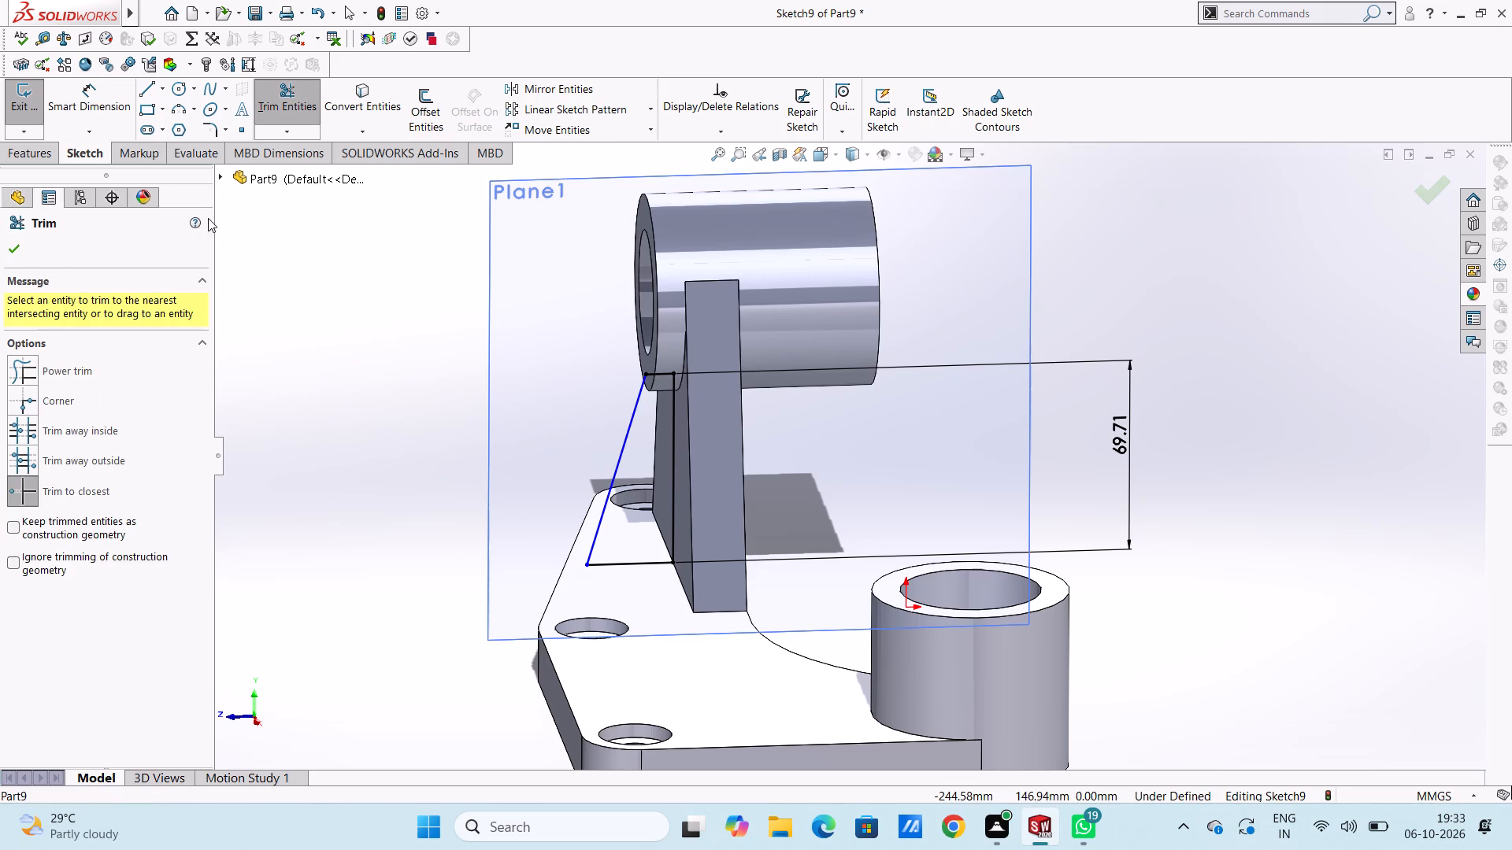
left_click(24, 249)
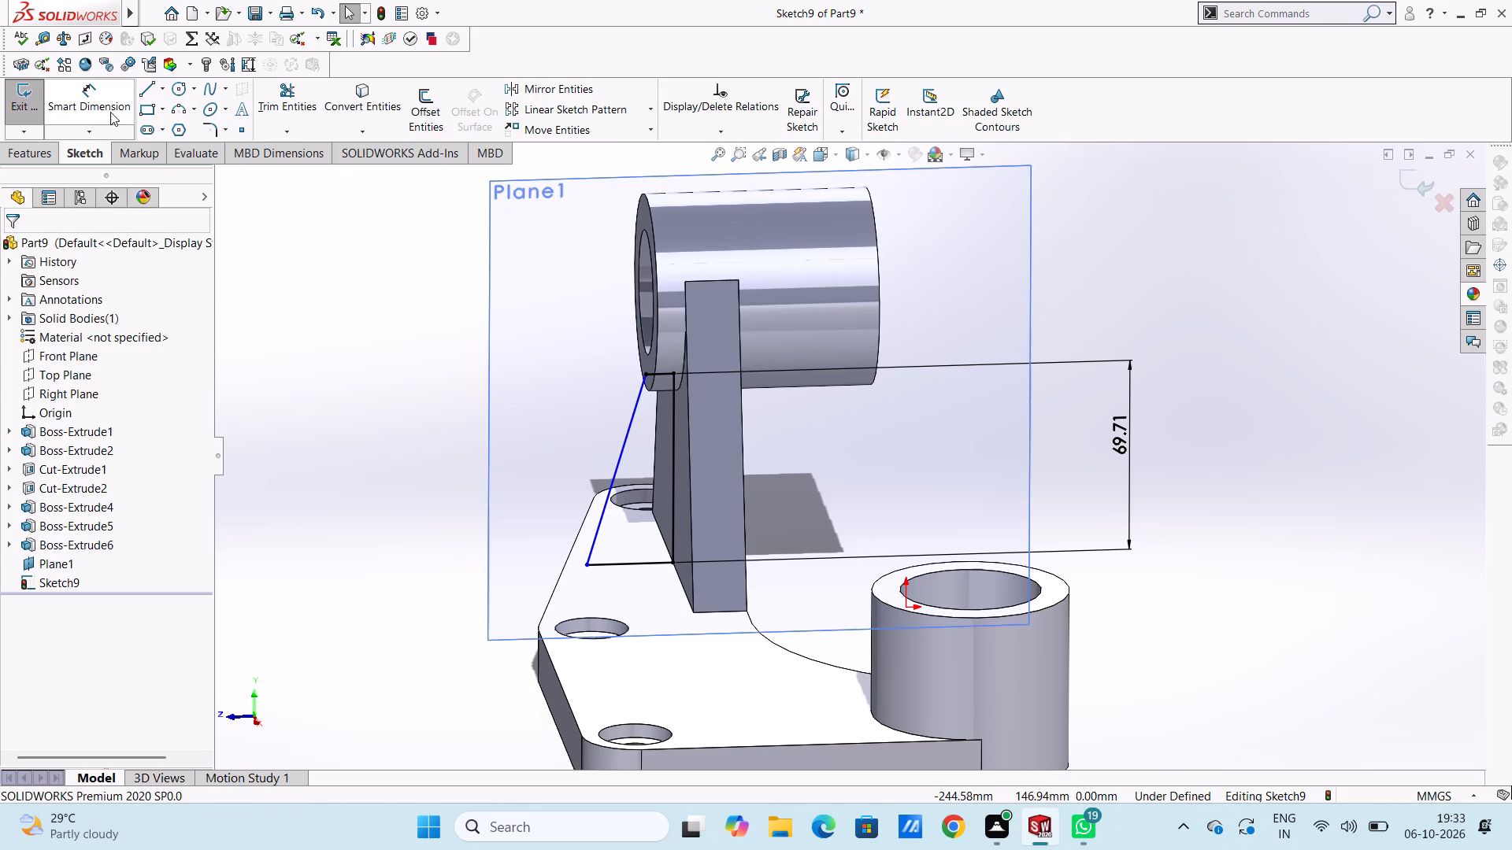
Dimension the horizontal extent of the sloped line, keeping its drawn value.
left_click(109, 102)
left_click(616, 467)
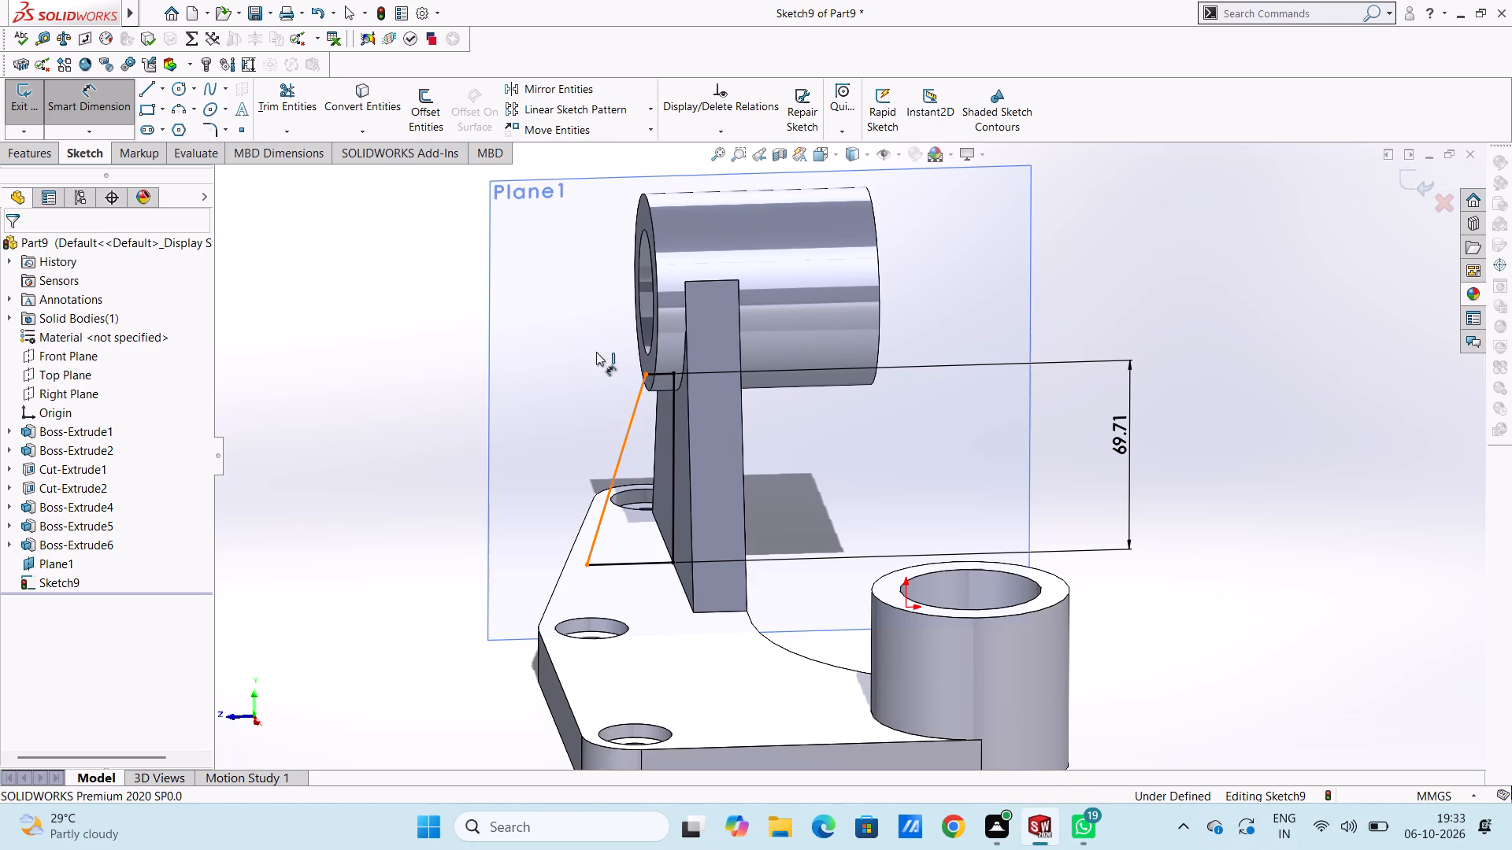
left_click(602, 164)
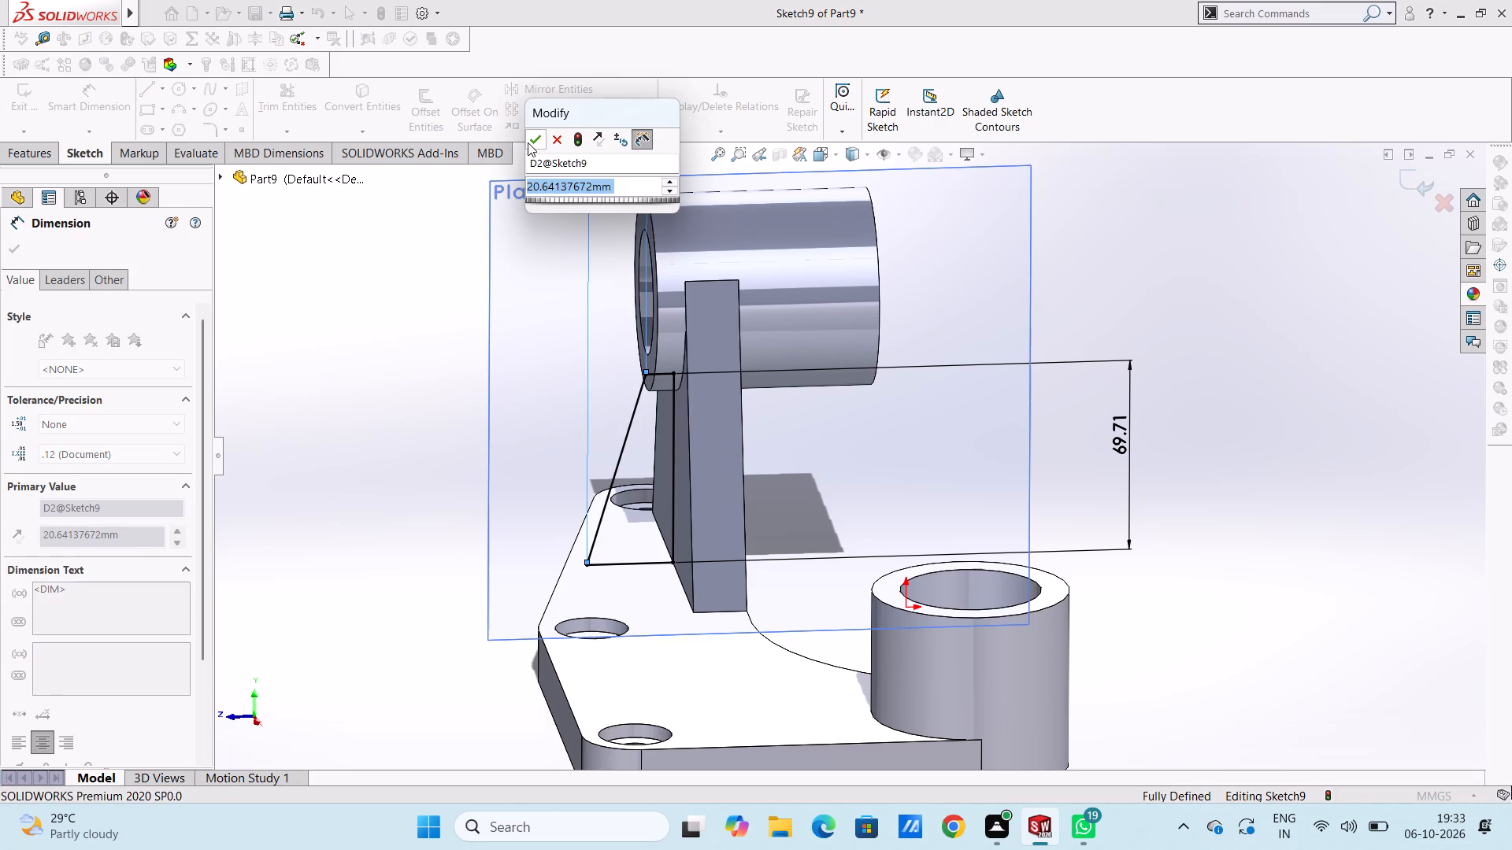
left_click(528, 142)
left_click(395, 324)
scroll(395, 324, "up", 4)
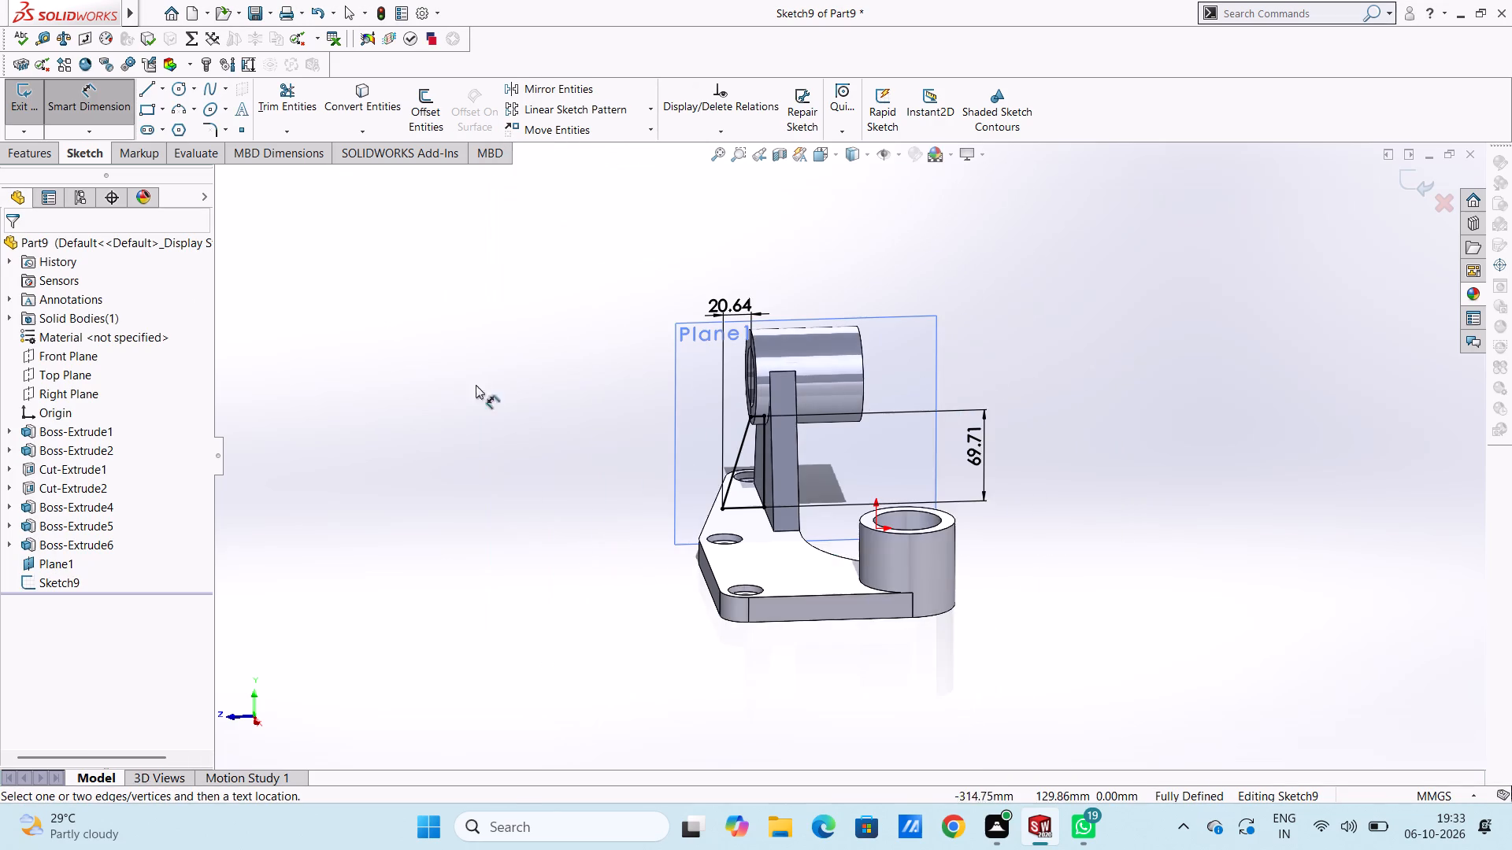
middle_click_drag(494, 390, 504, 403)
middle_click_drag(476, 388, 535, 350)
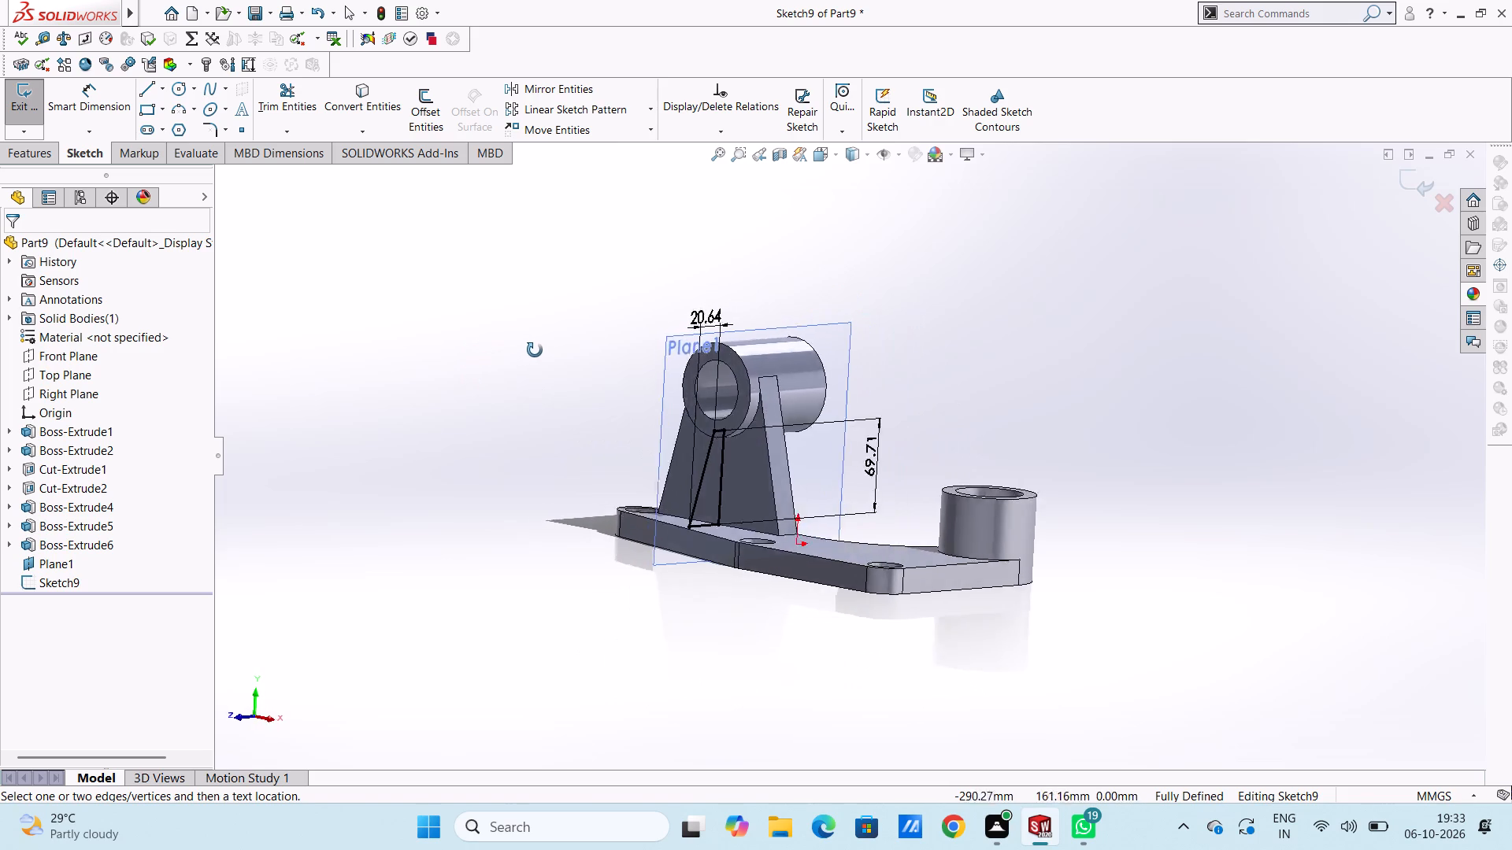
Extrude the rib profile with Mid Plane to a total depth of 15 mm, merged with the bracket body.
middle_click_drag(535, 350, 563, 387)
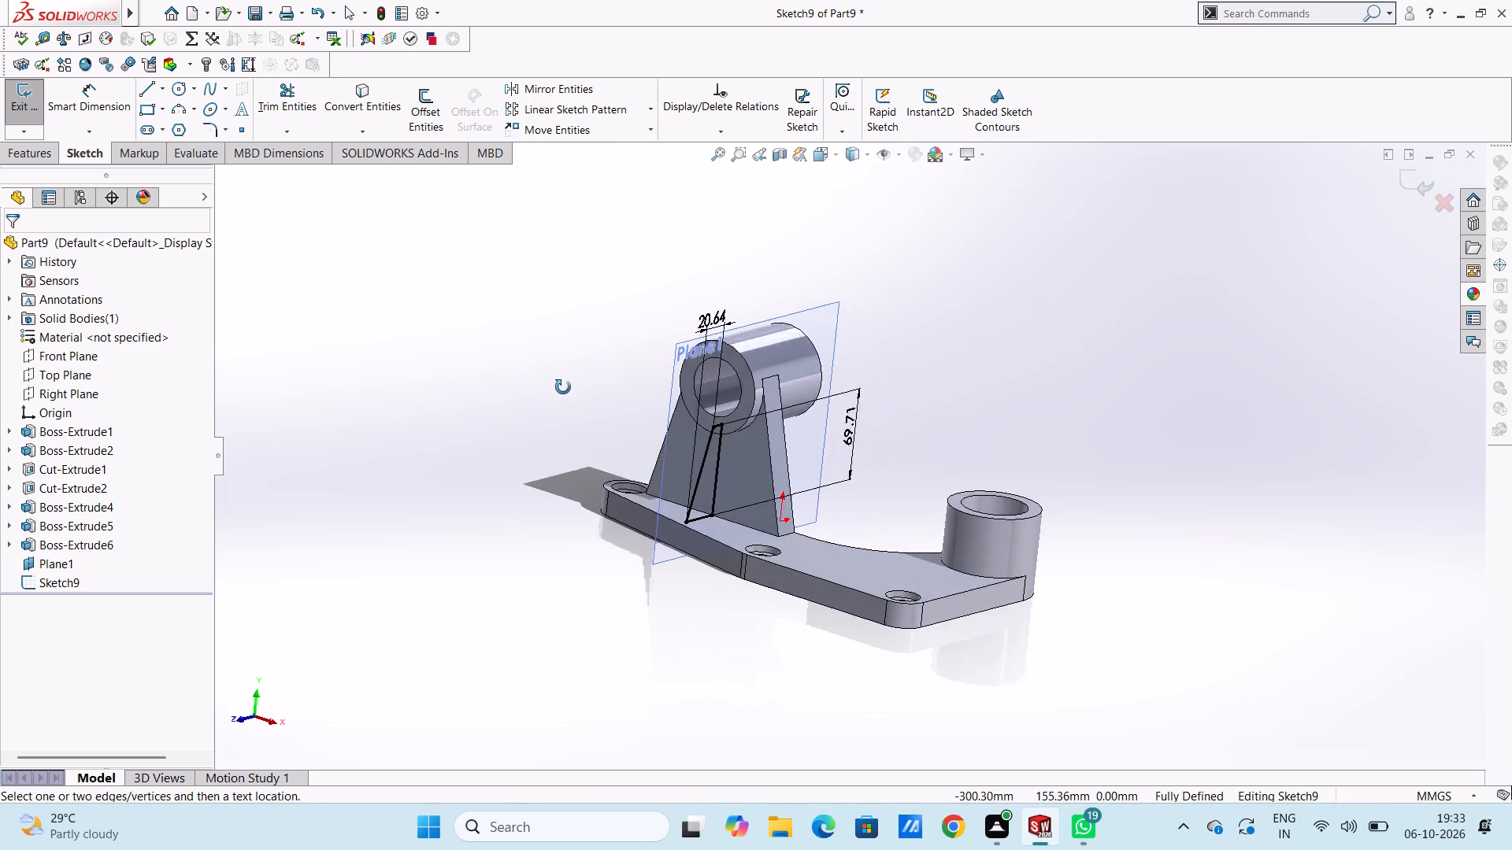
middle_click_drag(563, 387, 543, 365)
middle_click(528, 363)
middle_click(528, 363)
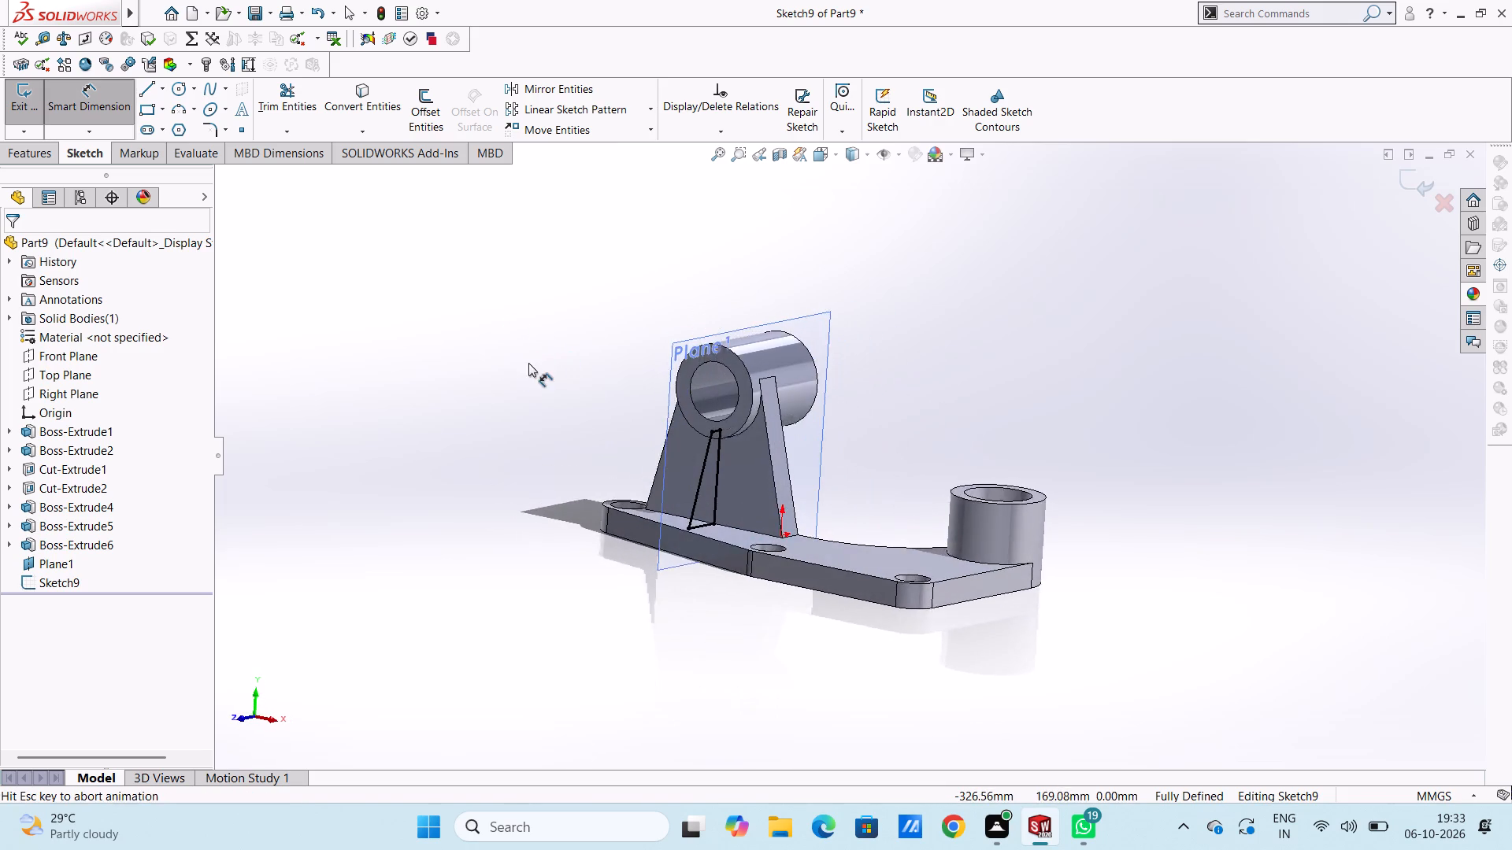
left_click(48, 152)
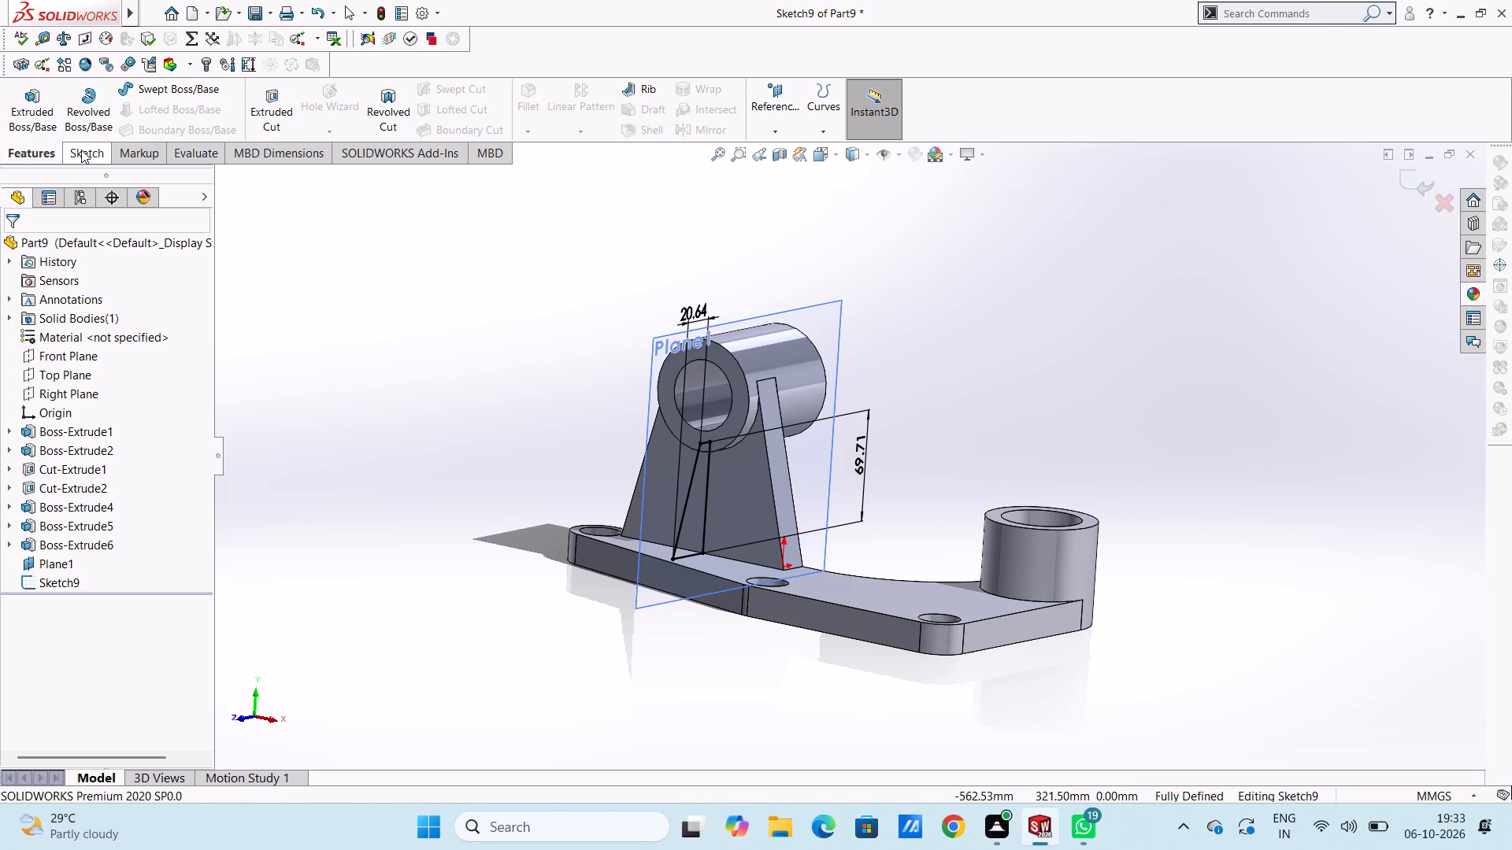
left_click(81, 150)
left_click(84, 106)
left_click(46, 147)
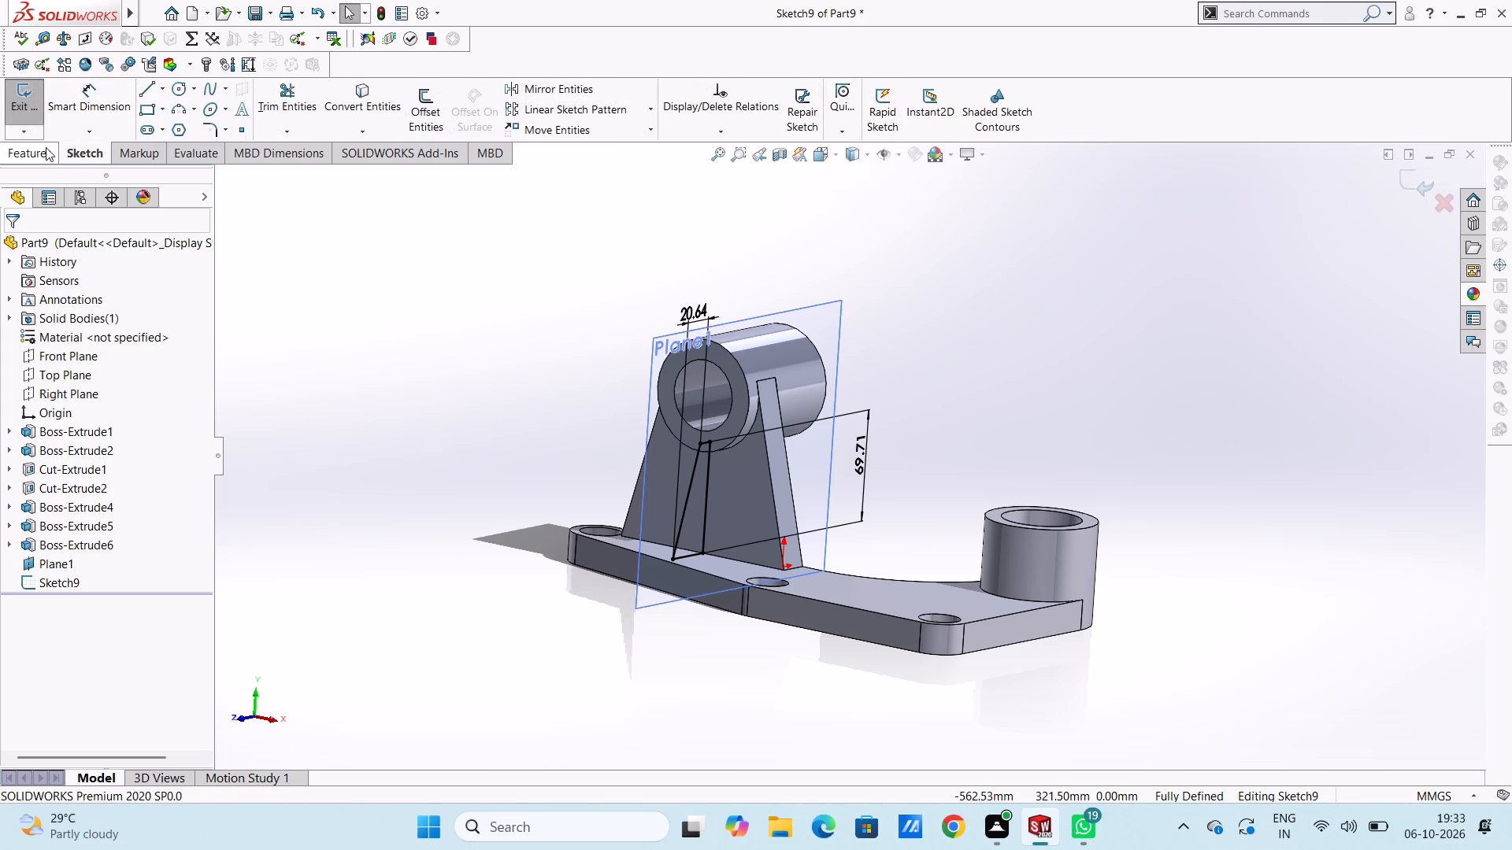
left_click(35, 113)
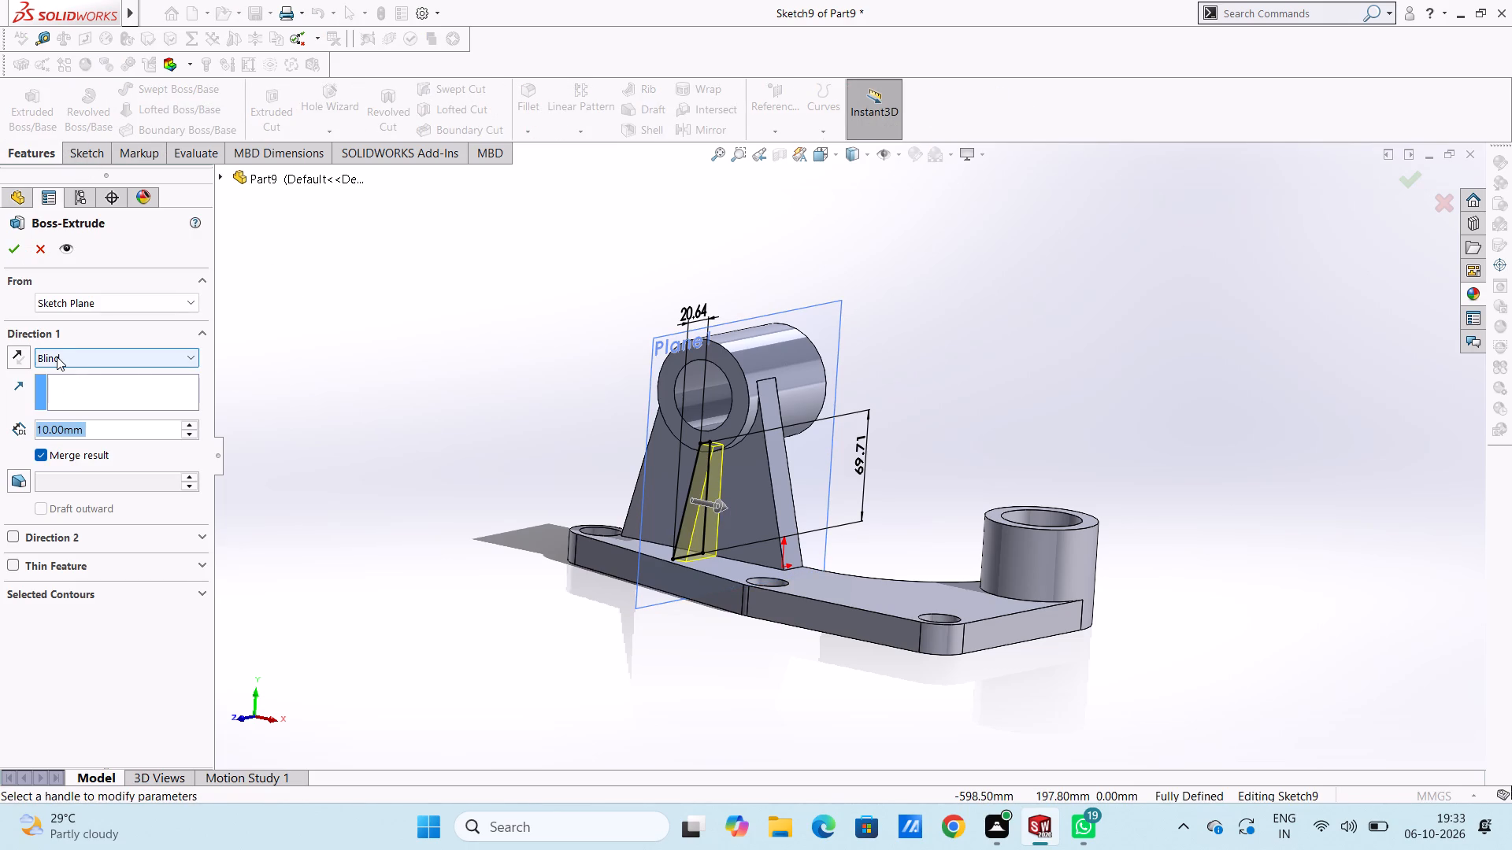
left_click(57, 357)
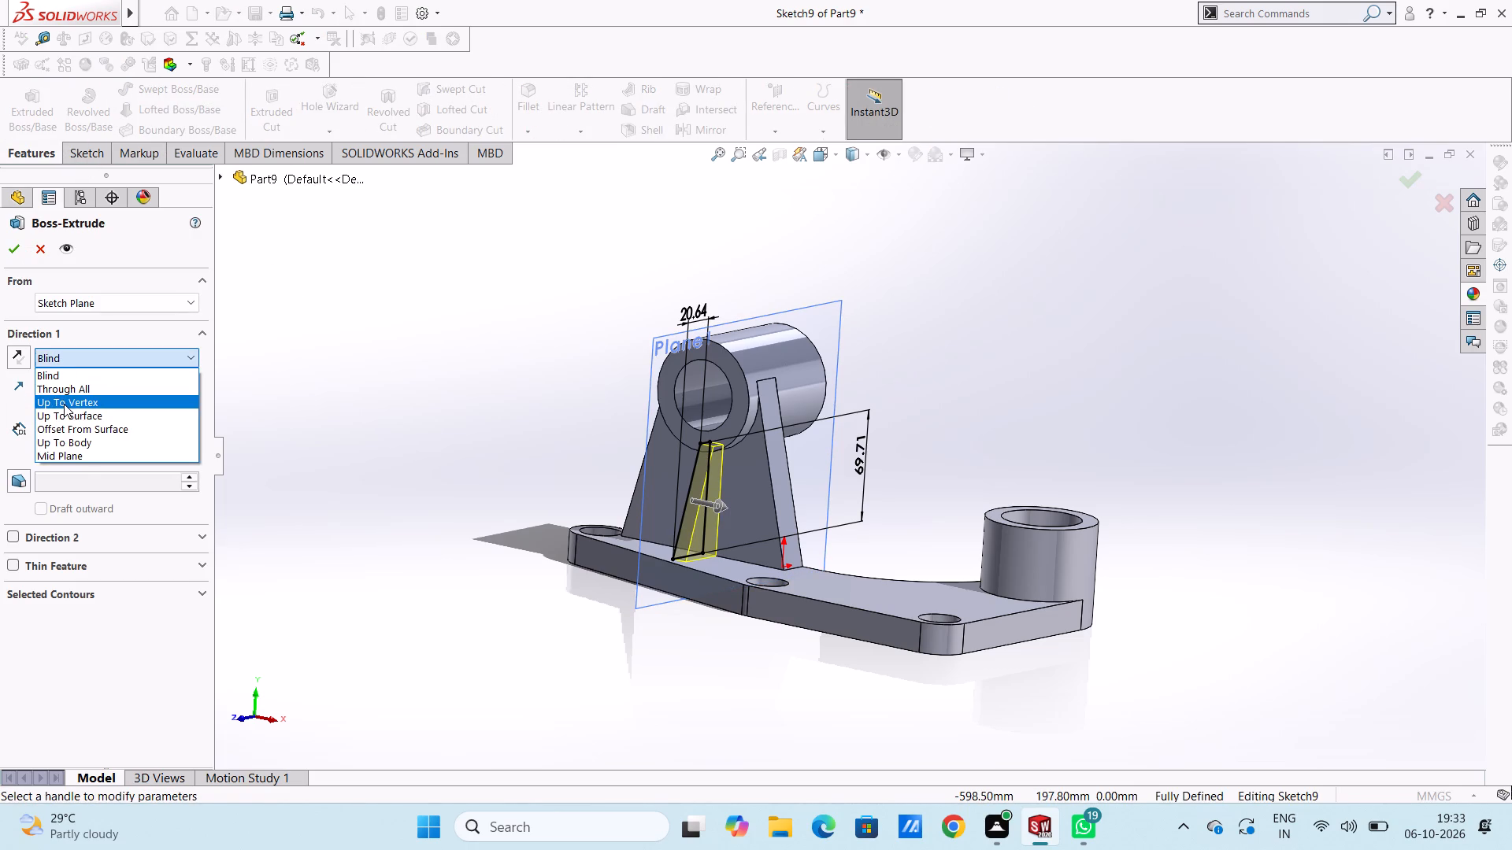
left_click(106, 456)
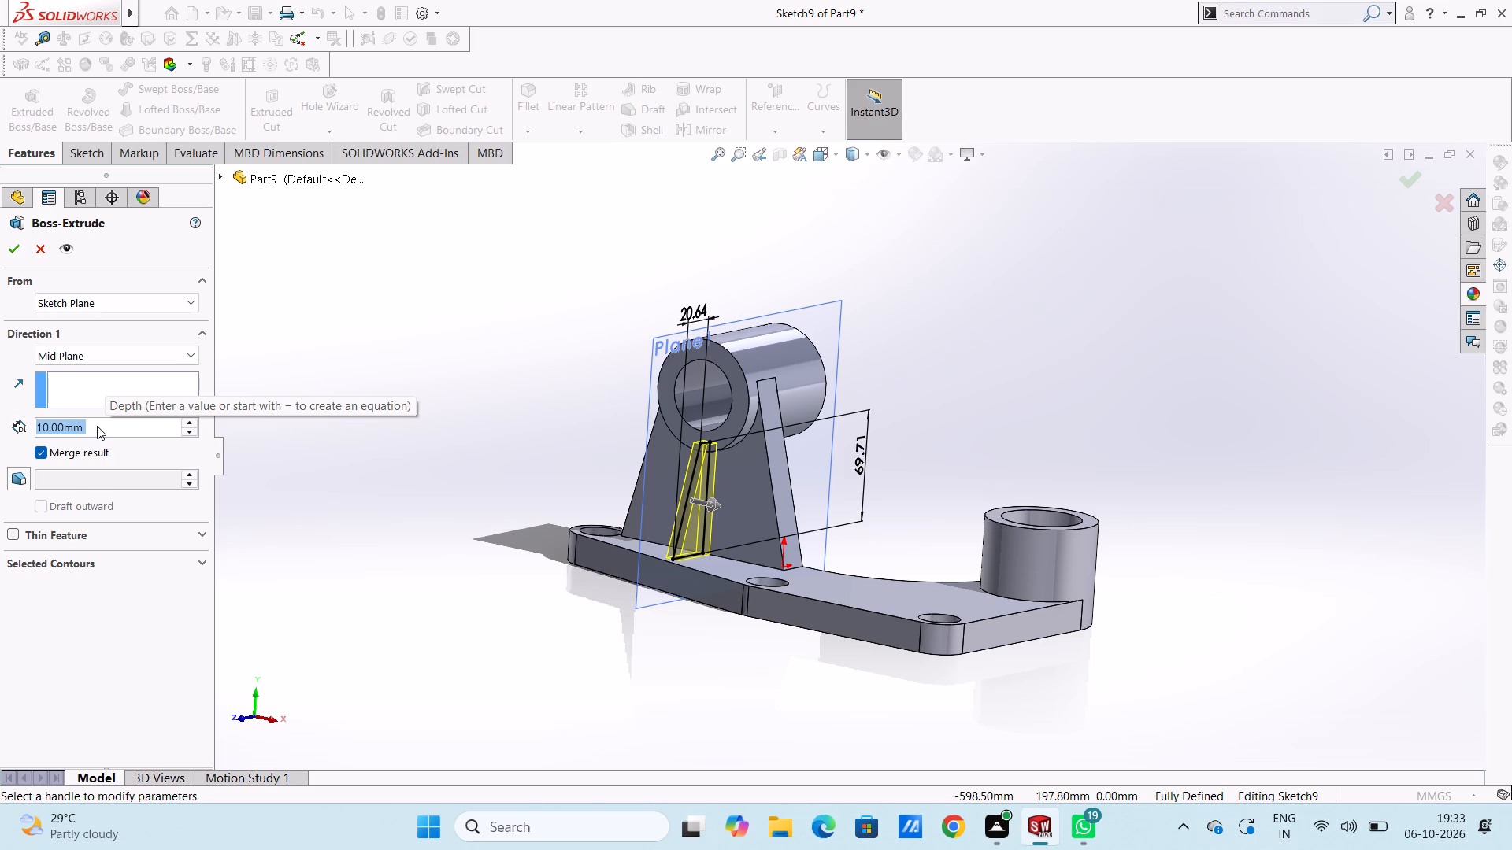
type("19")
key("Return")
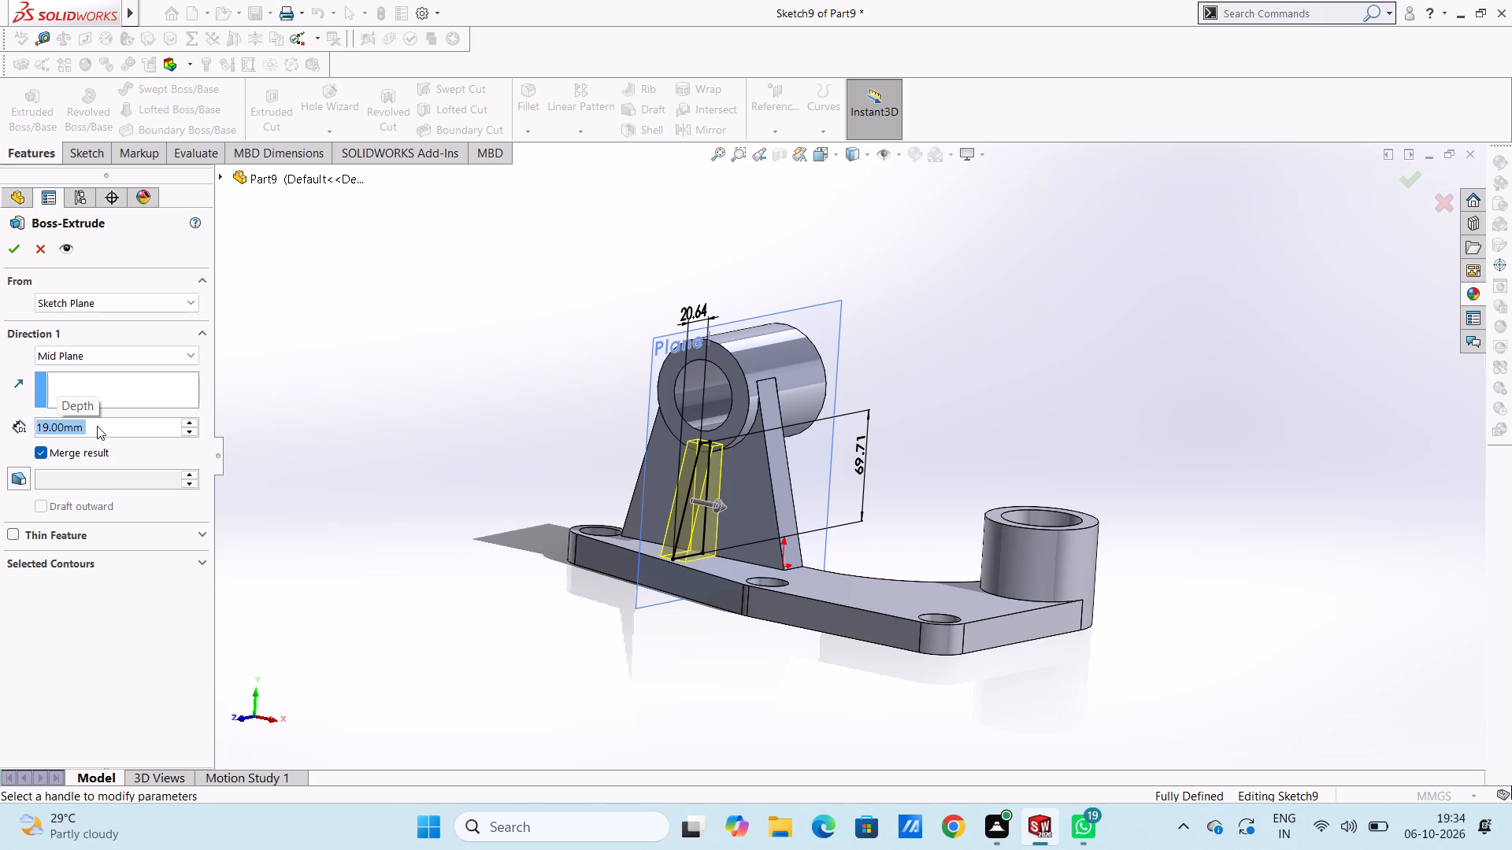
type("15")
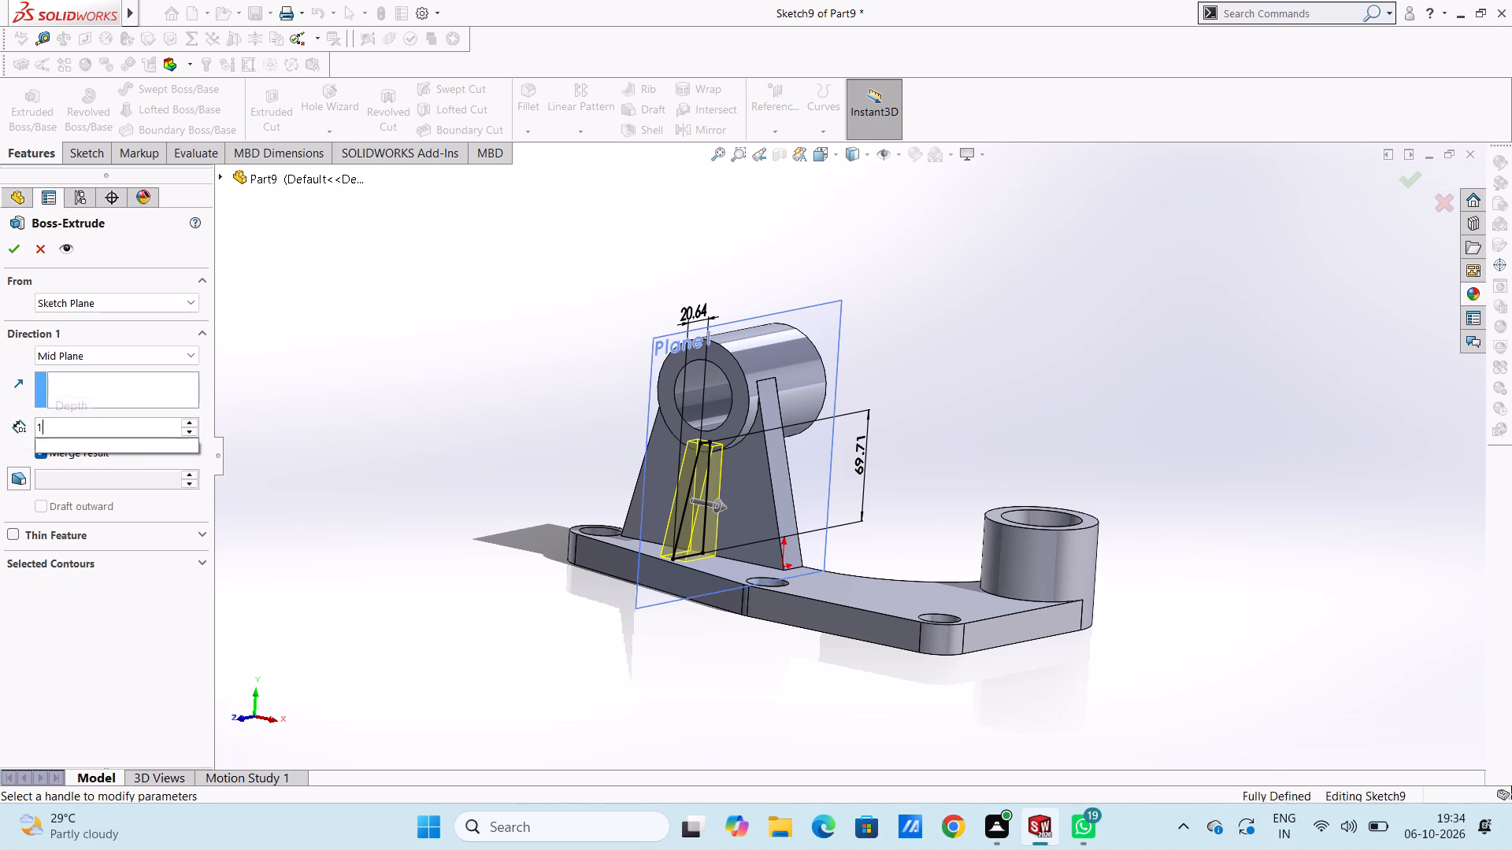
key("Return")
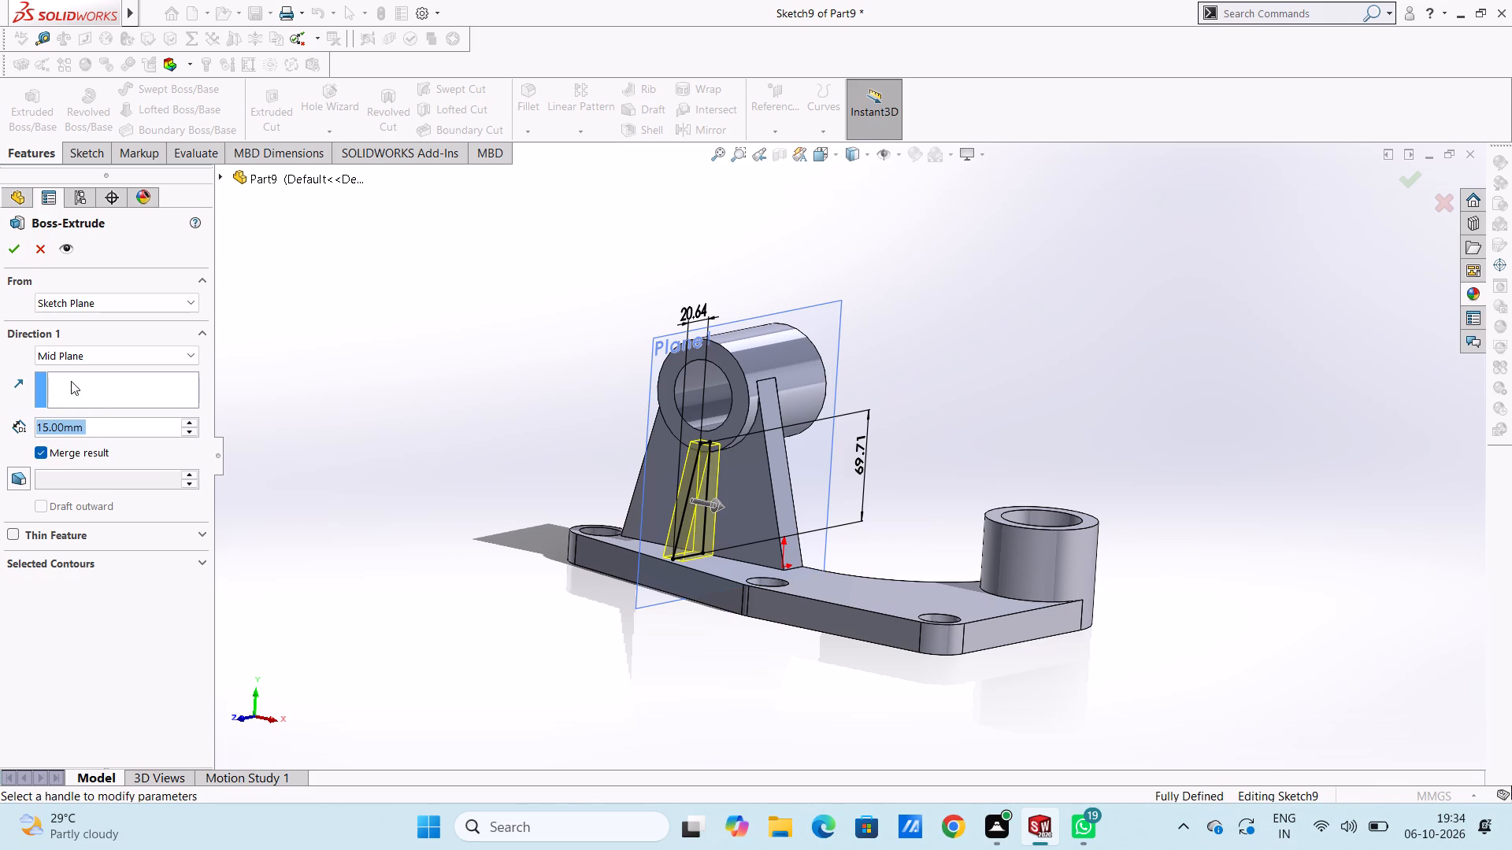
left_click(17, 246)
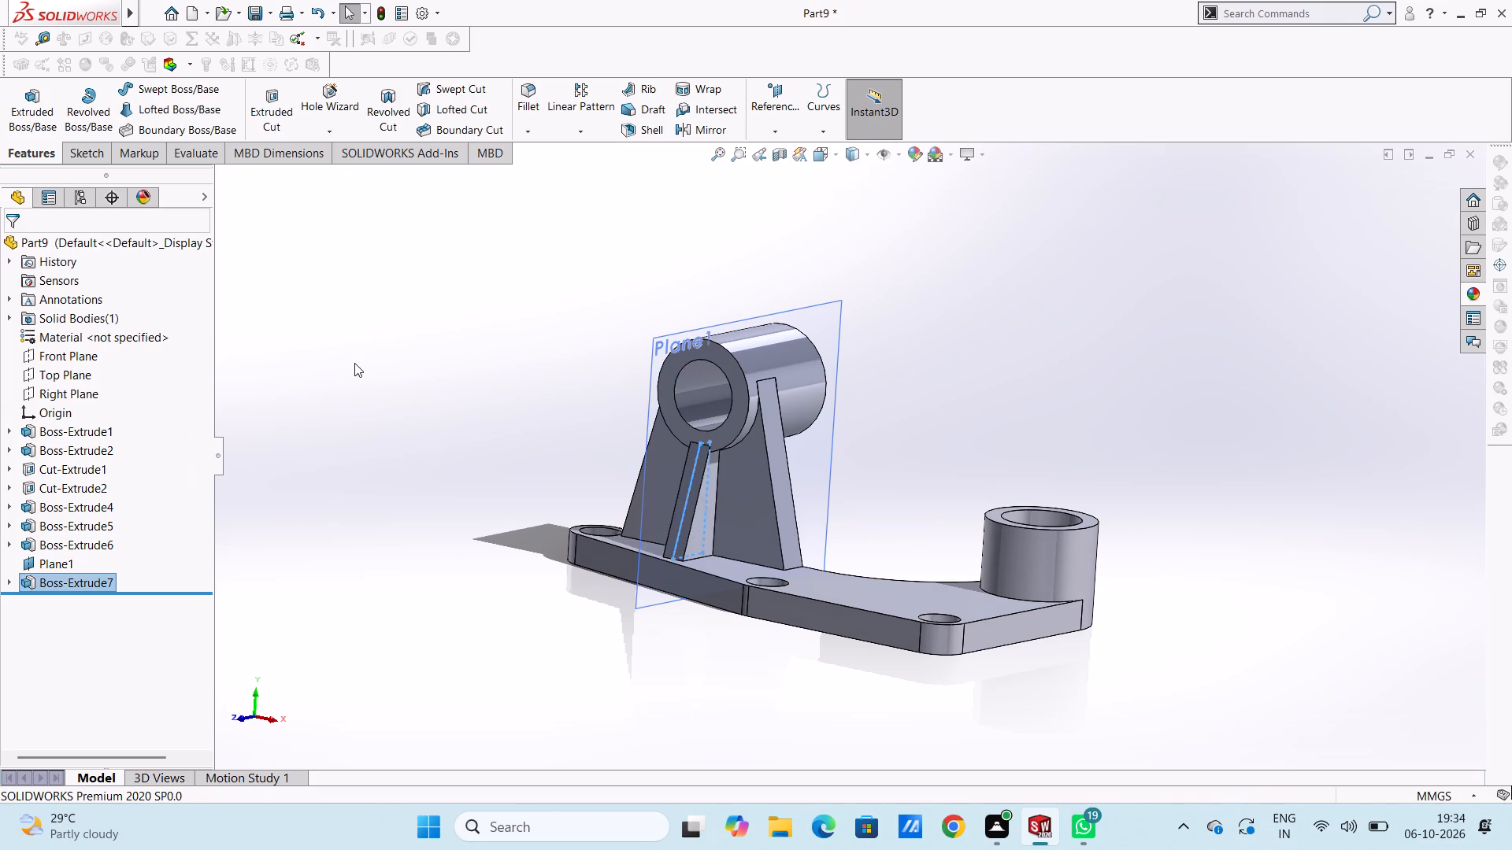
left_click(354, 363)
Hide the offset plane that carried the rib sketch.
left_click(55, 560)
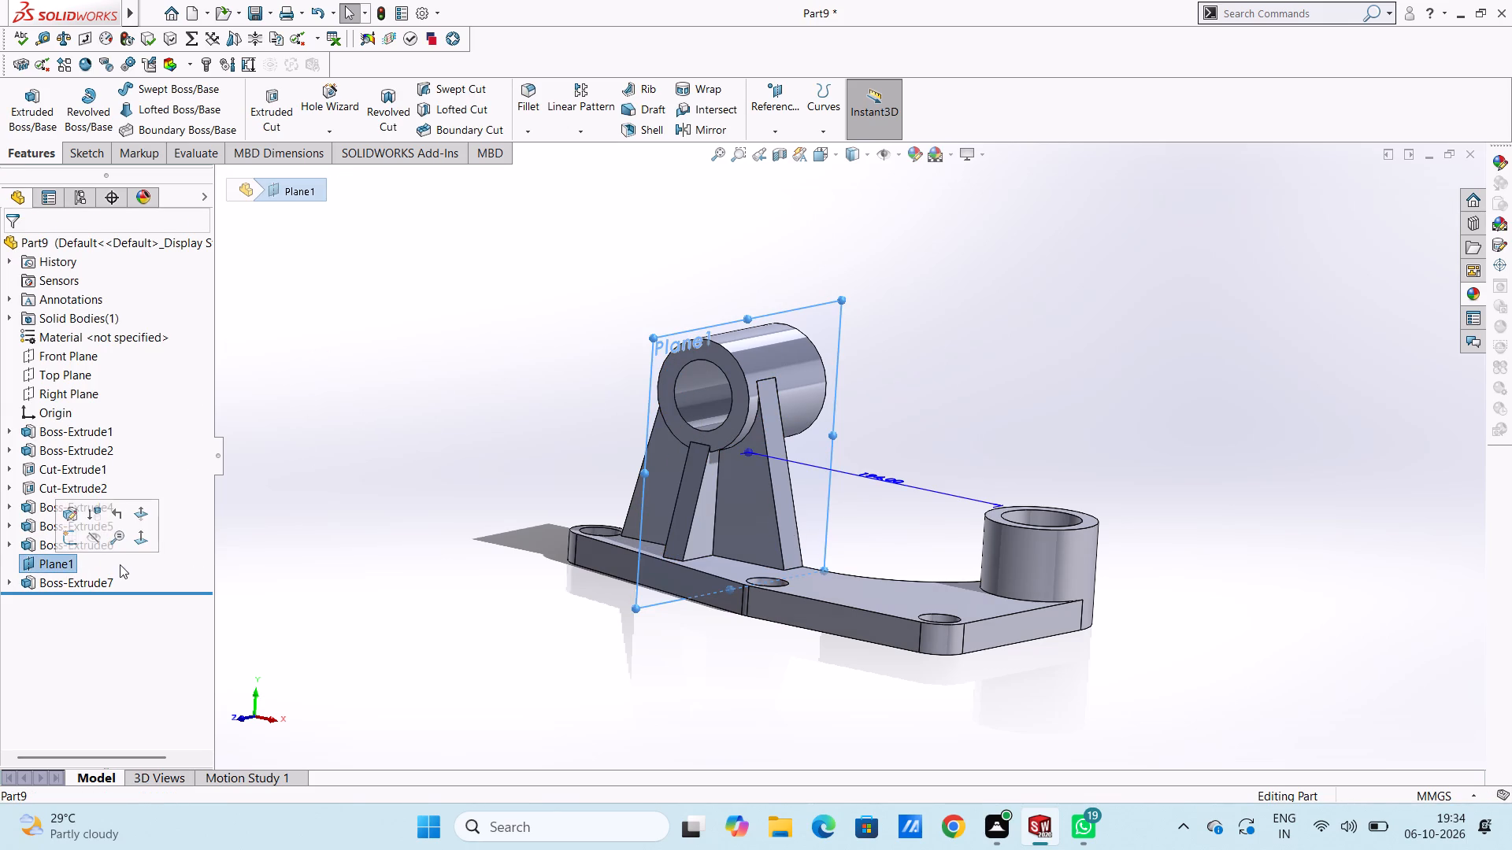
left_click(89, 542)
left_click(285, 520)
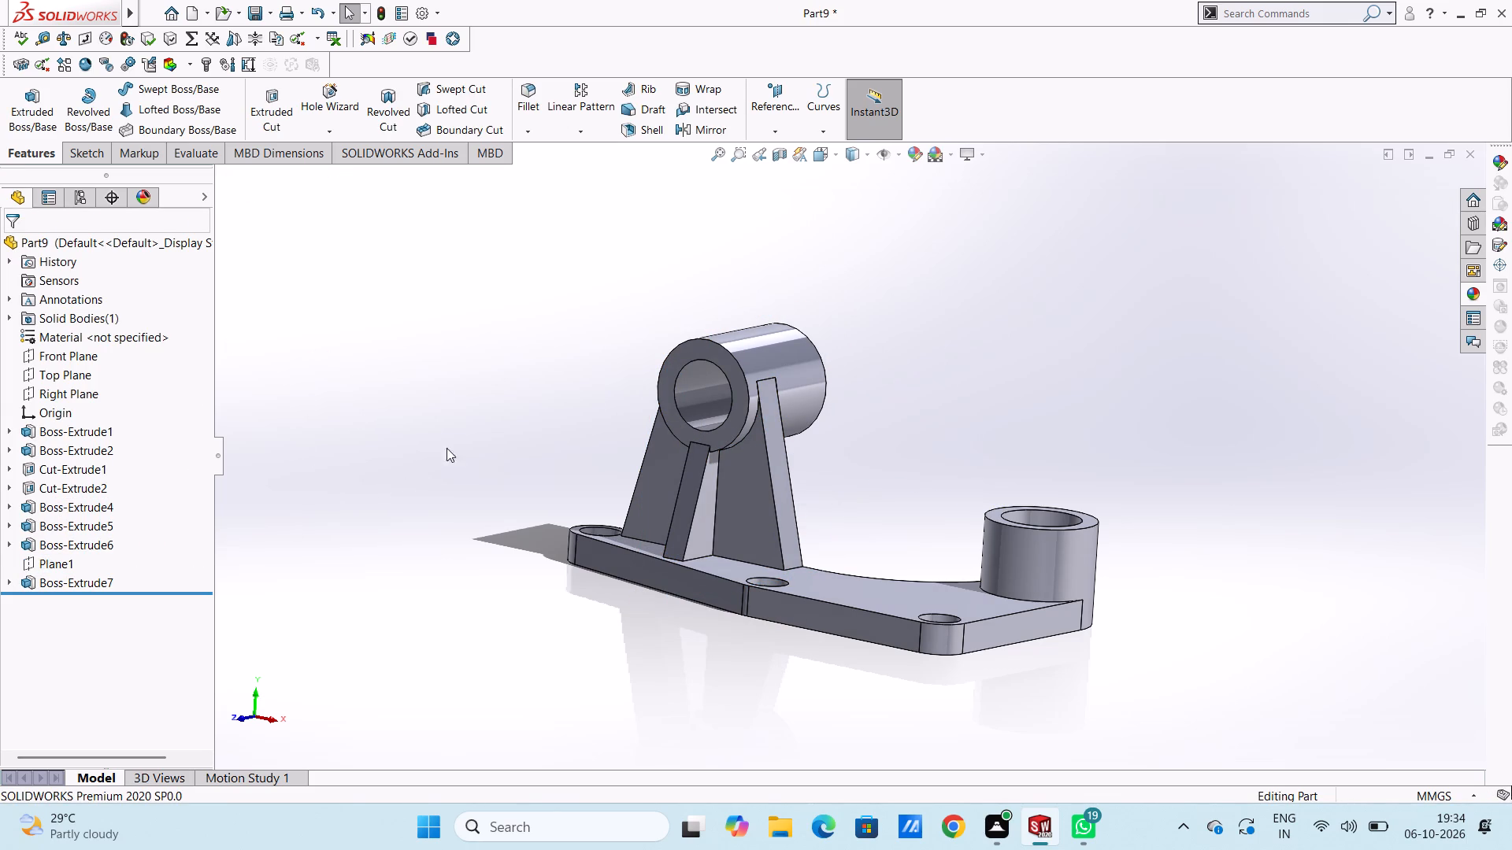
Examine the new rib and its joints with the web, ring and base plate from several angles.
middle_click_drag(426, 429, 407, 423)
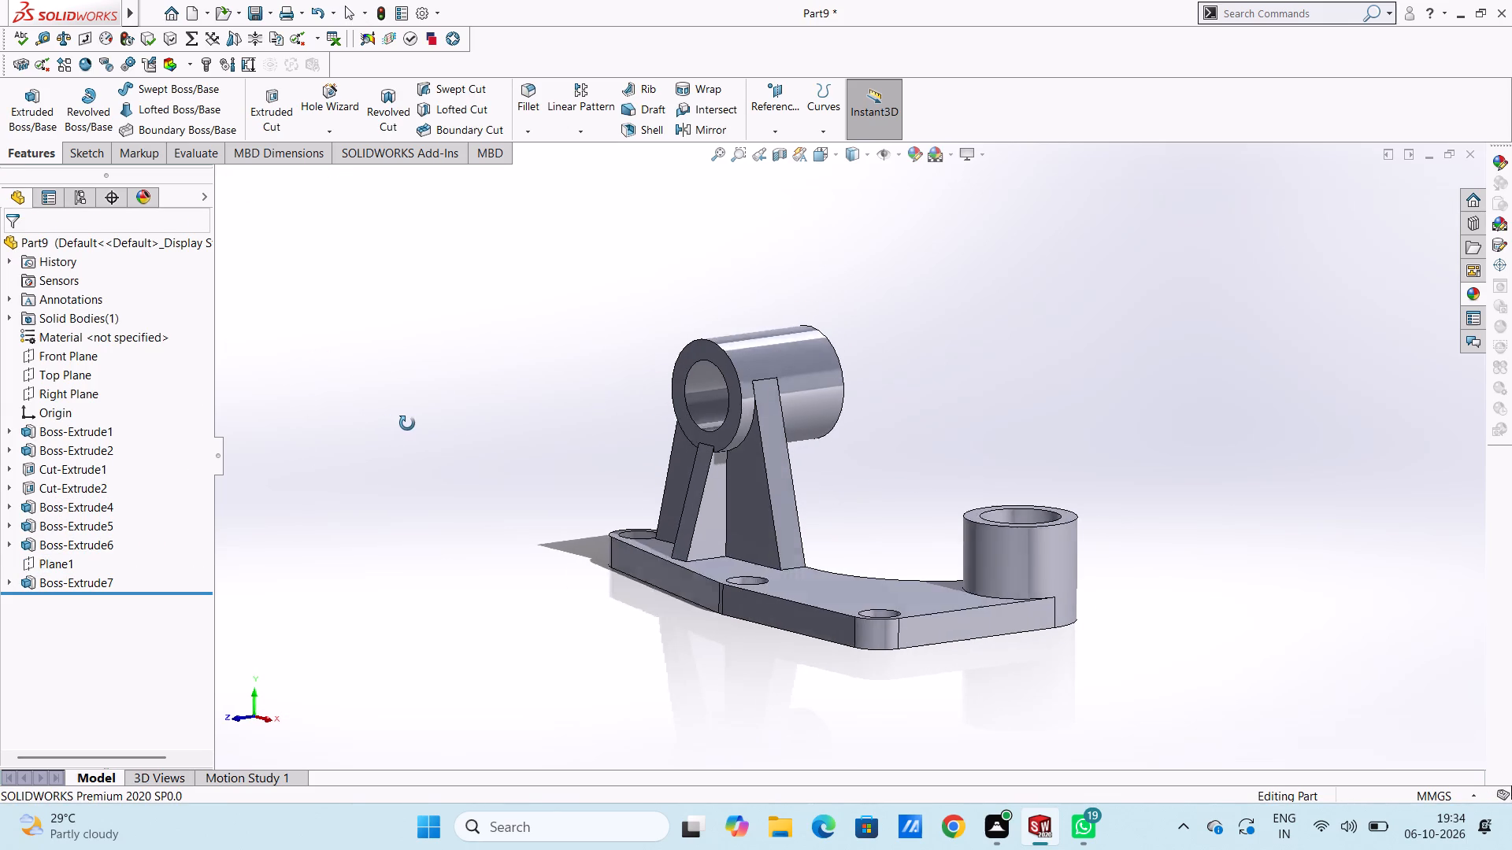
middle_click_drag(407, 423, 394, 497)
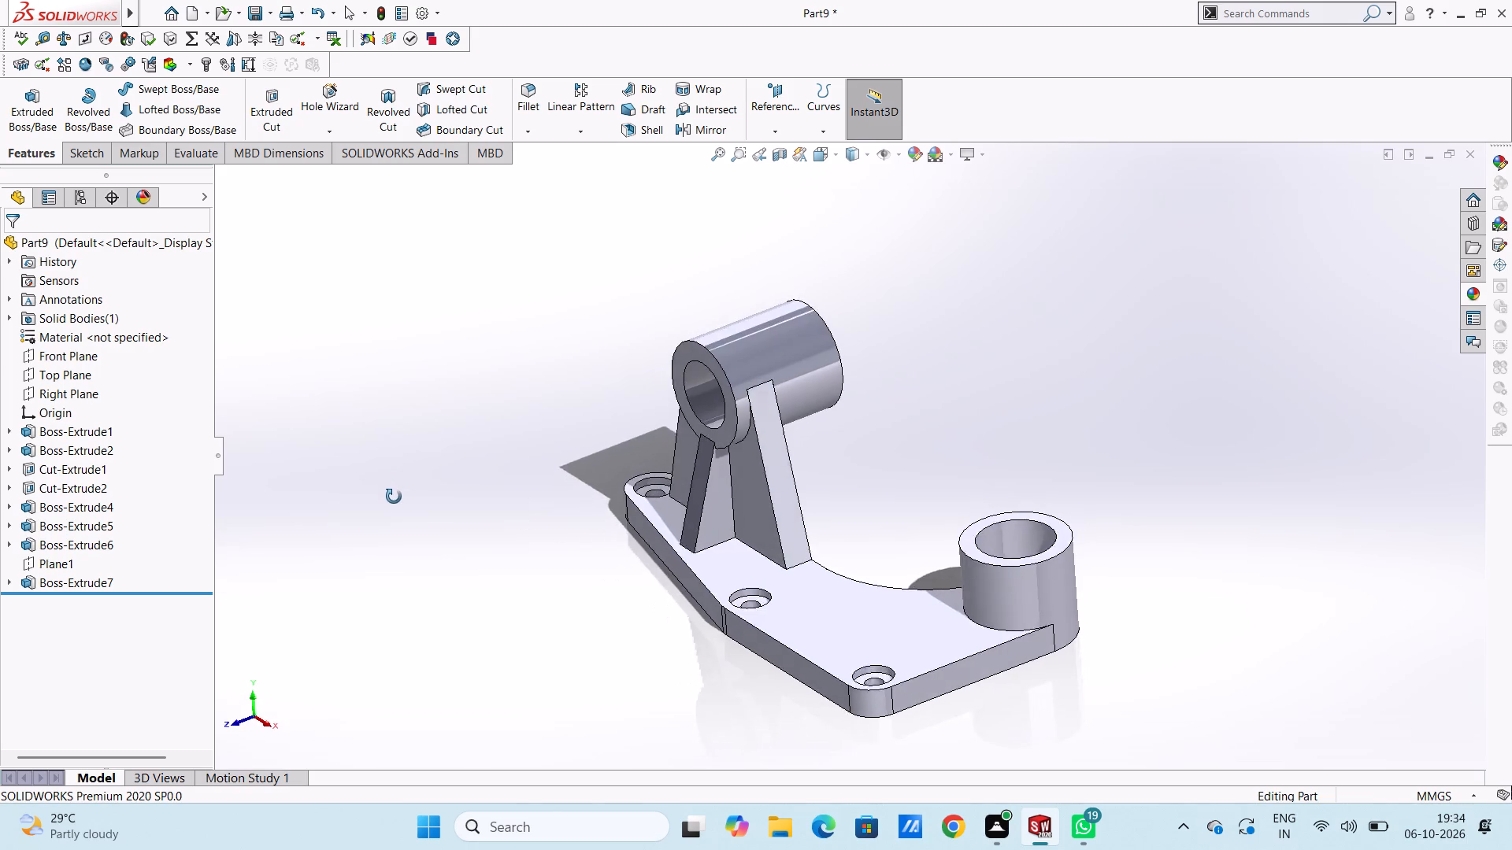
middle_click_drag(394, 497, 431, 450)
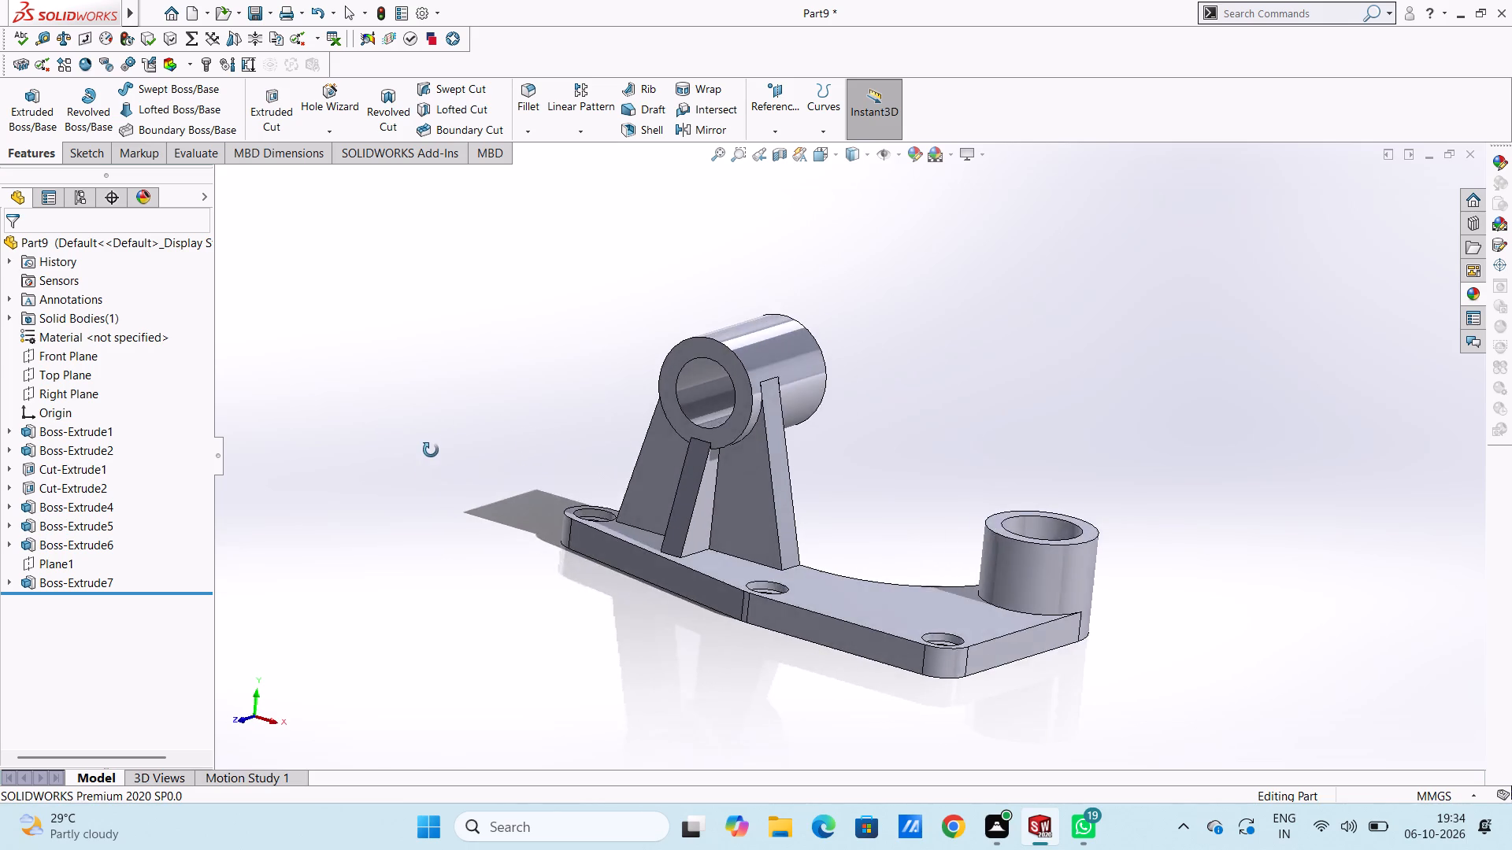
middle_click_drag(431, 450, 465, 512)
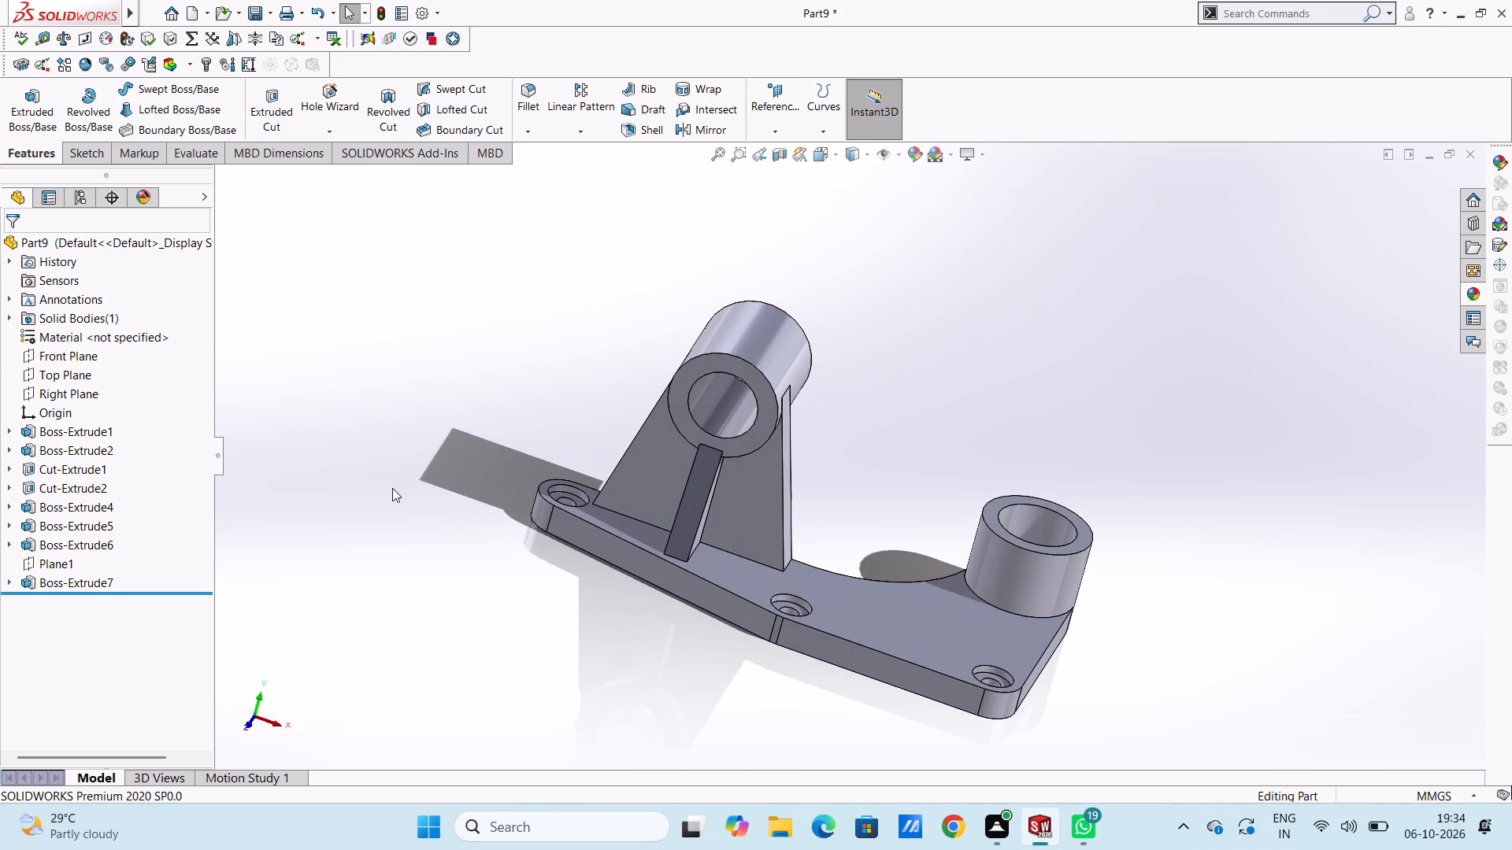
middle_click_drag(376, 486, 268, 394)
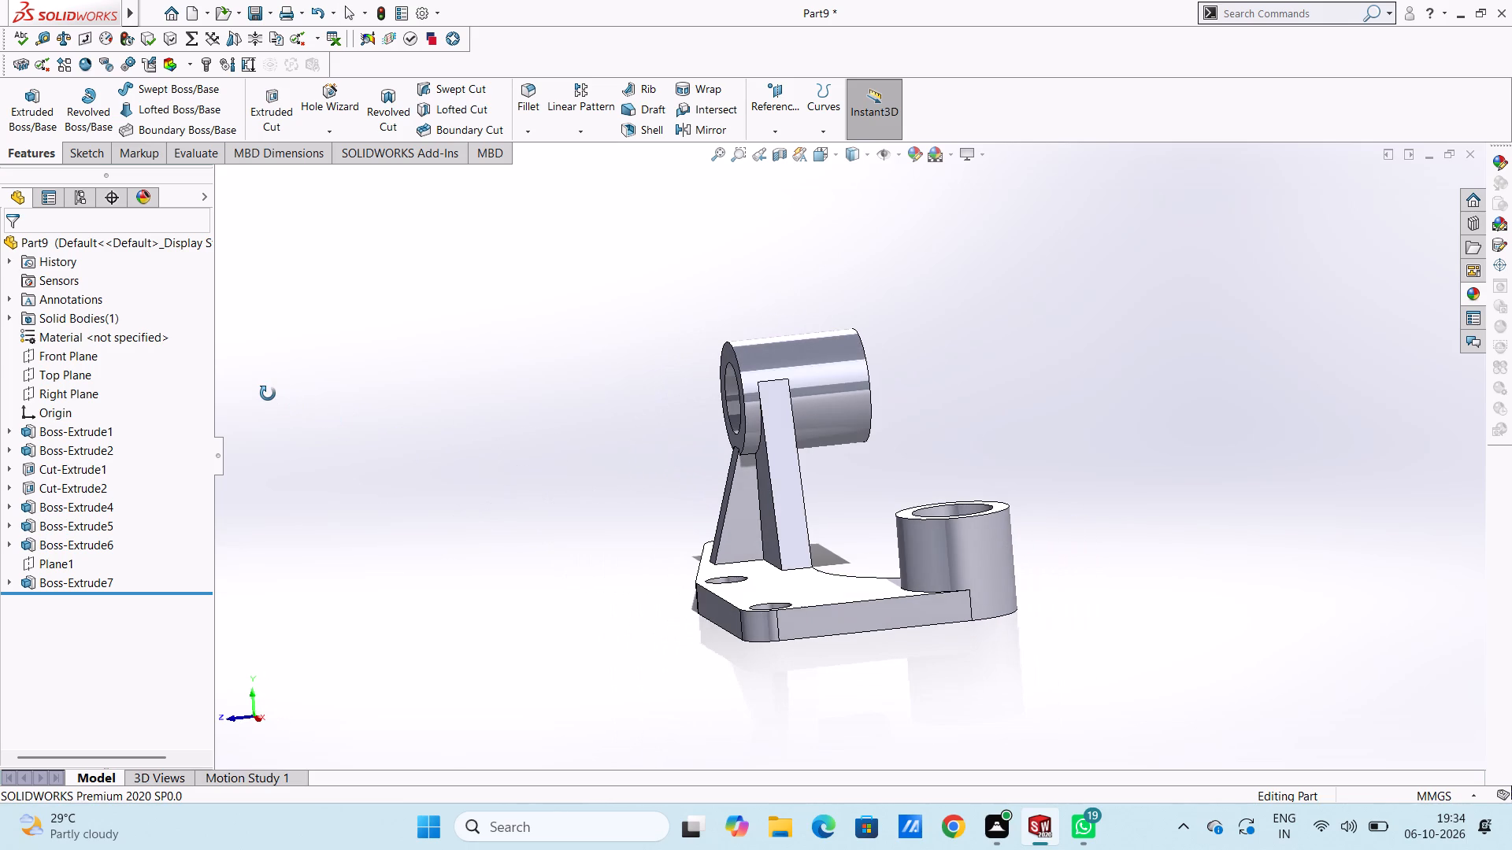
middle_click_drag(268, 394, 327, 408)
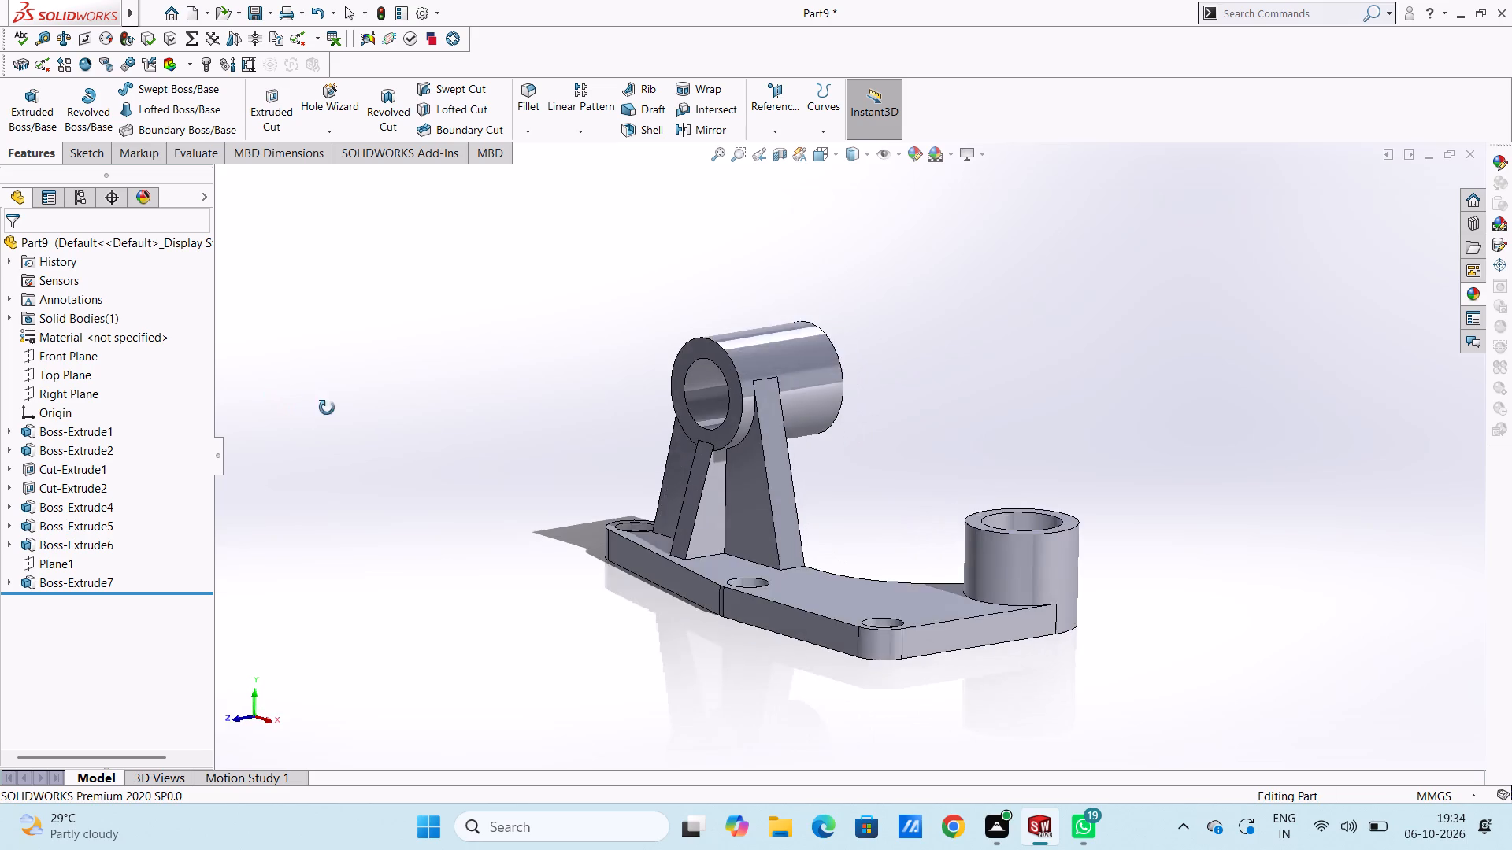
middle_click_drag(327, 408, 350, 379)
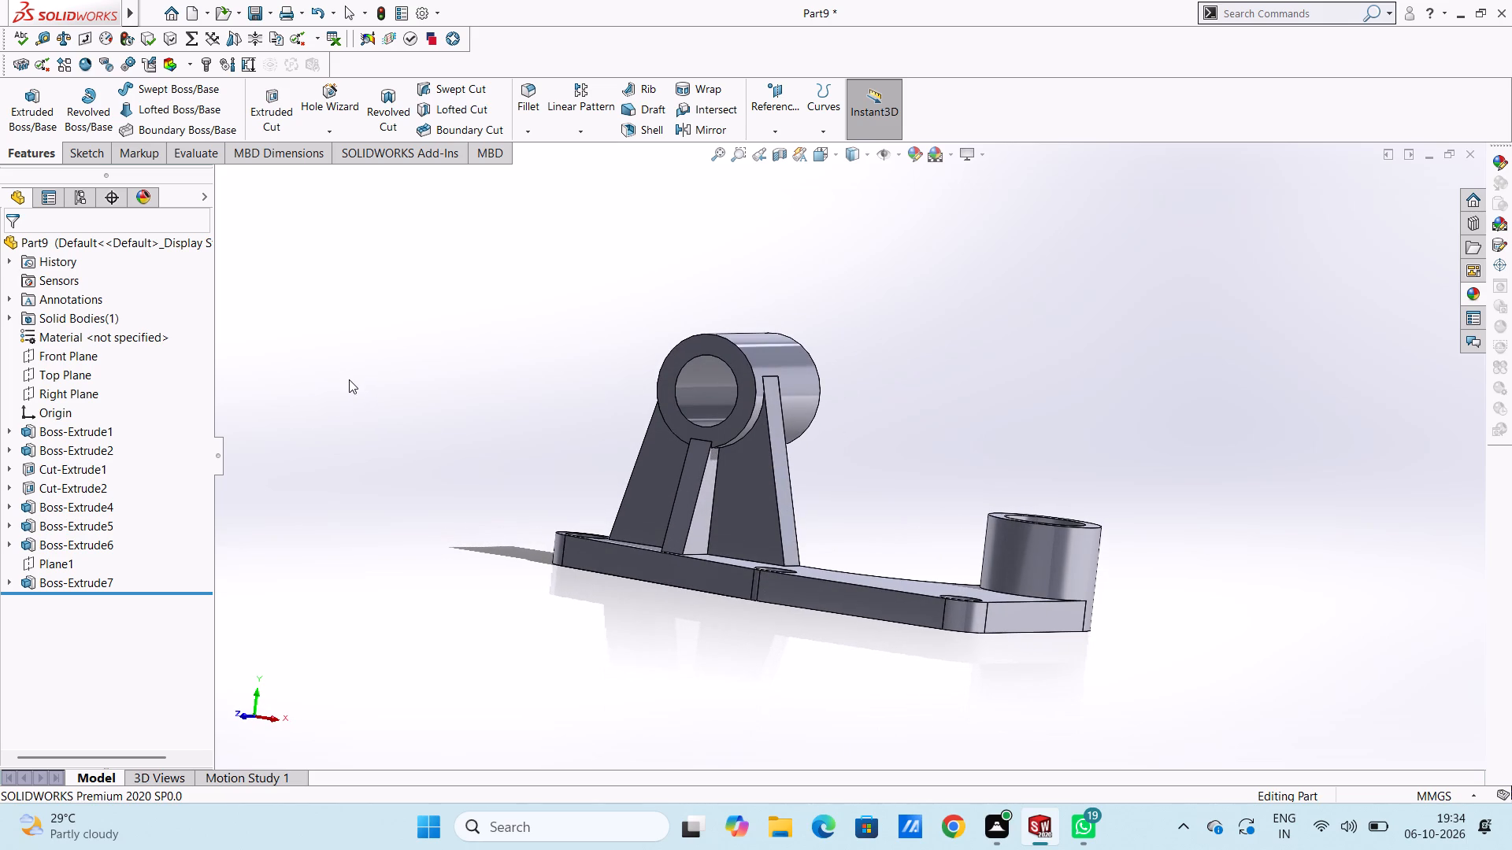
Start a sketch on the raised ring's front face and draw a concentric 35 mm radius circle on its outer edge.
key("ctrl+1")
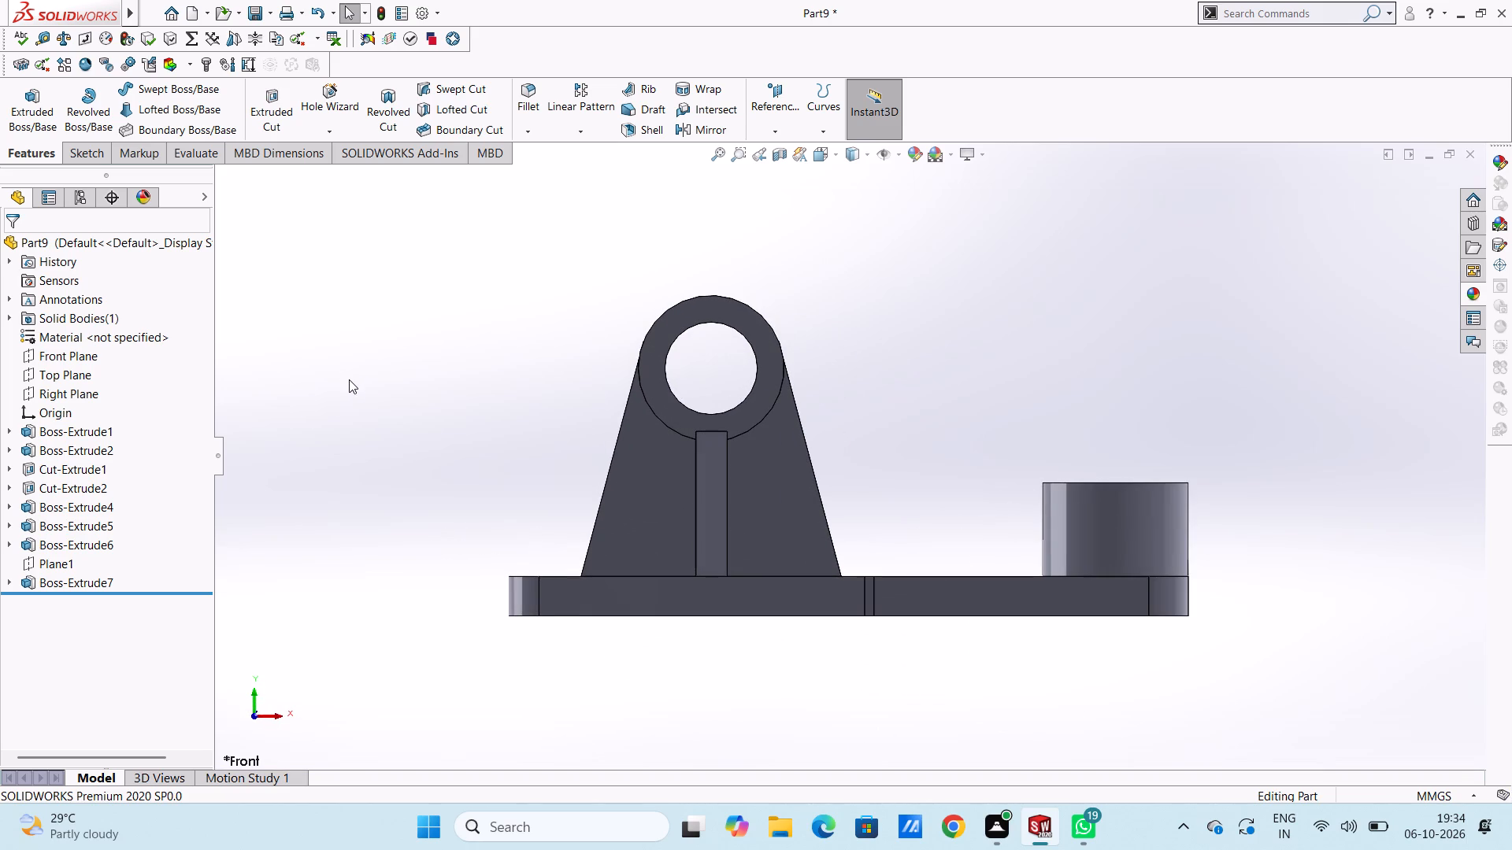
left_click(743, 318)
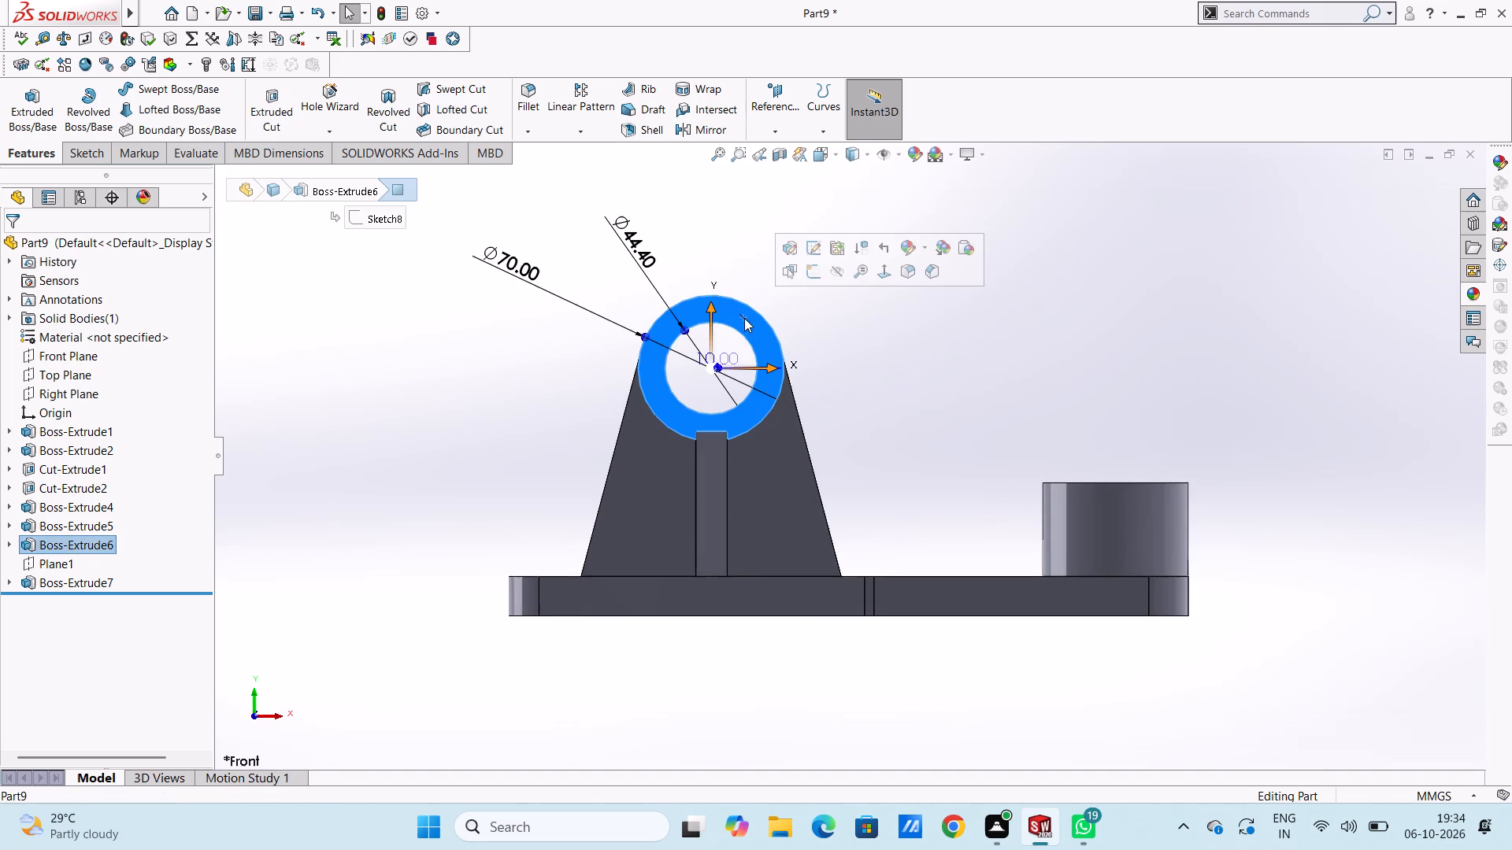
double_click(811, 273)
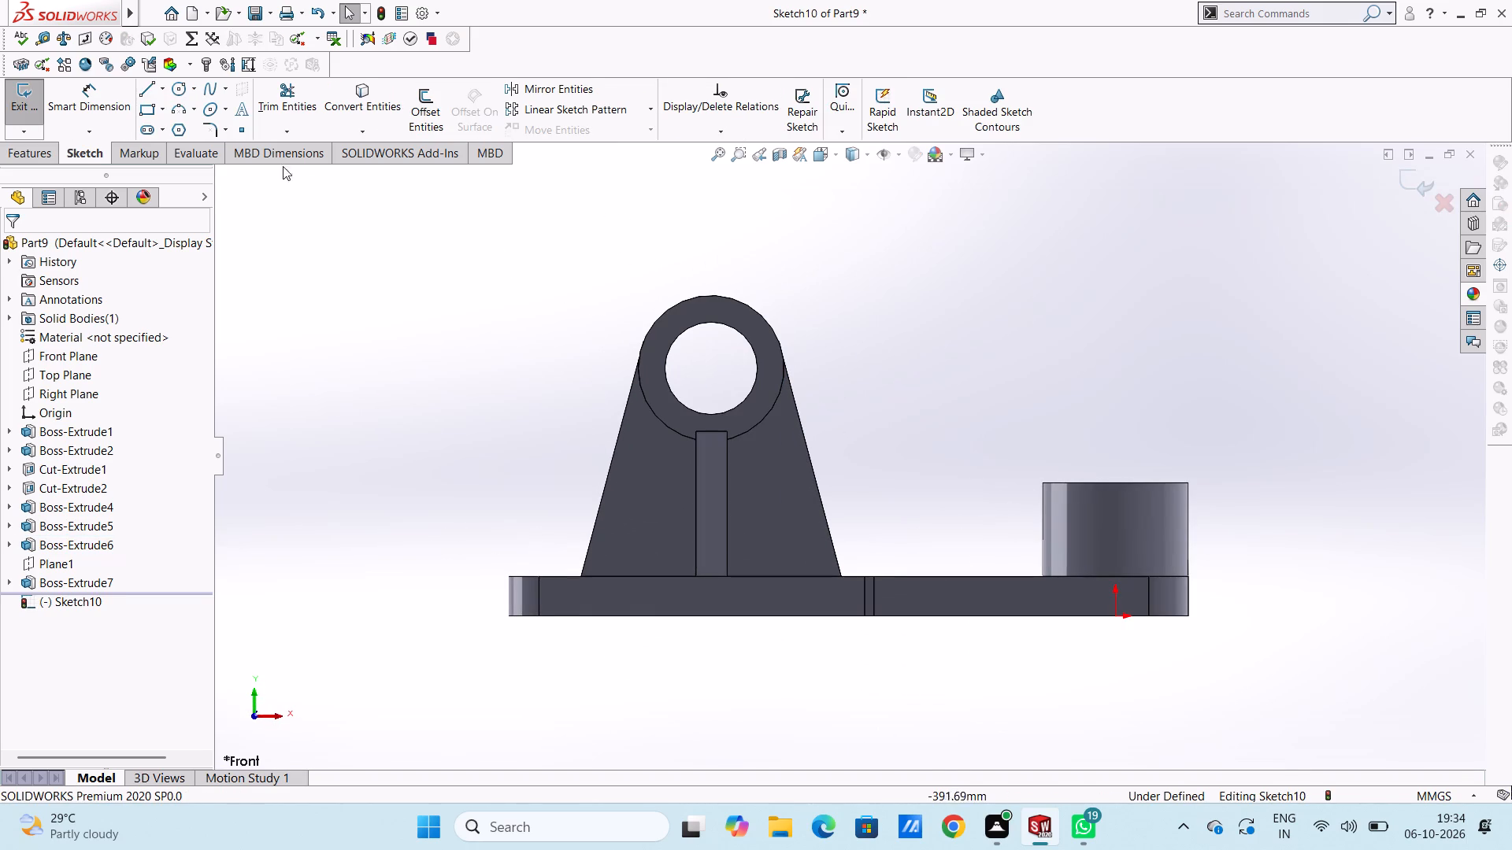
left_click(173, 87)
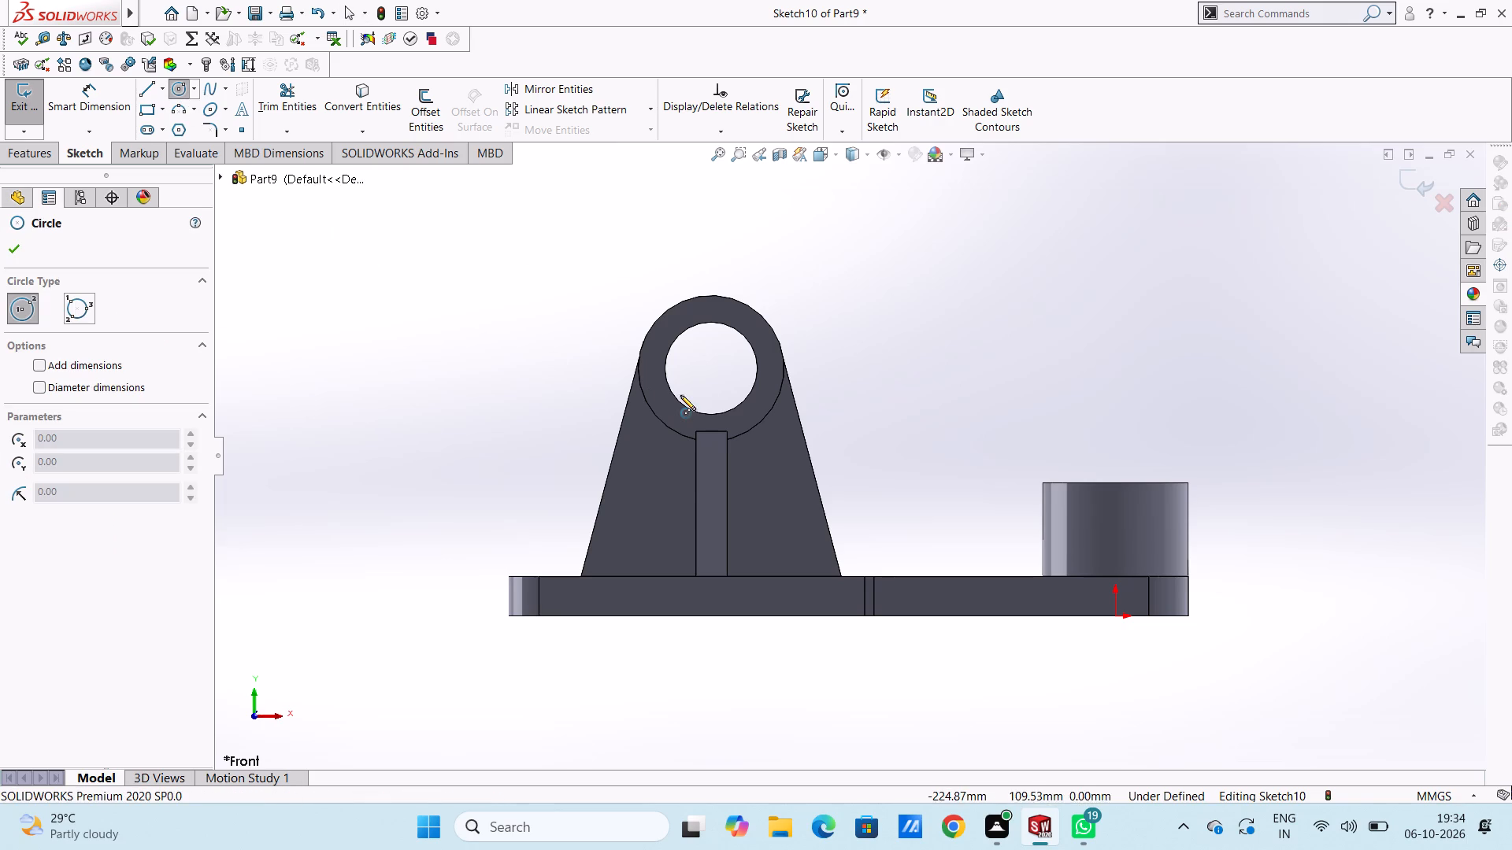
left_click(710, 367)
left_click(758, 426)
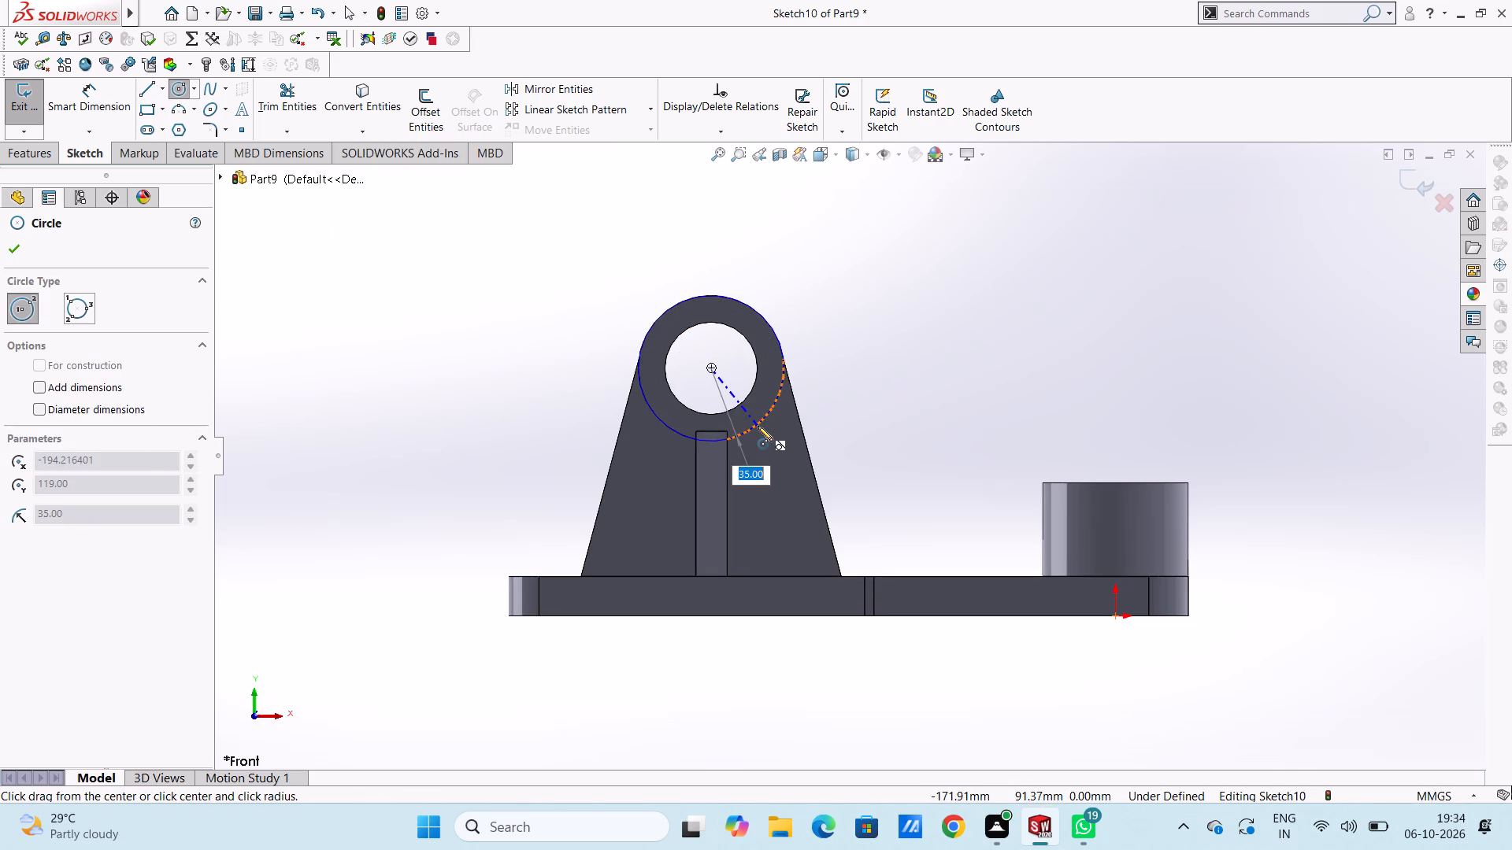
left_click(17, 244)
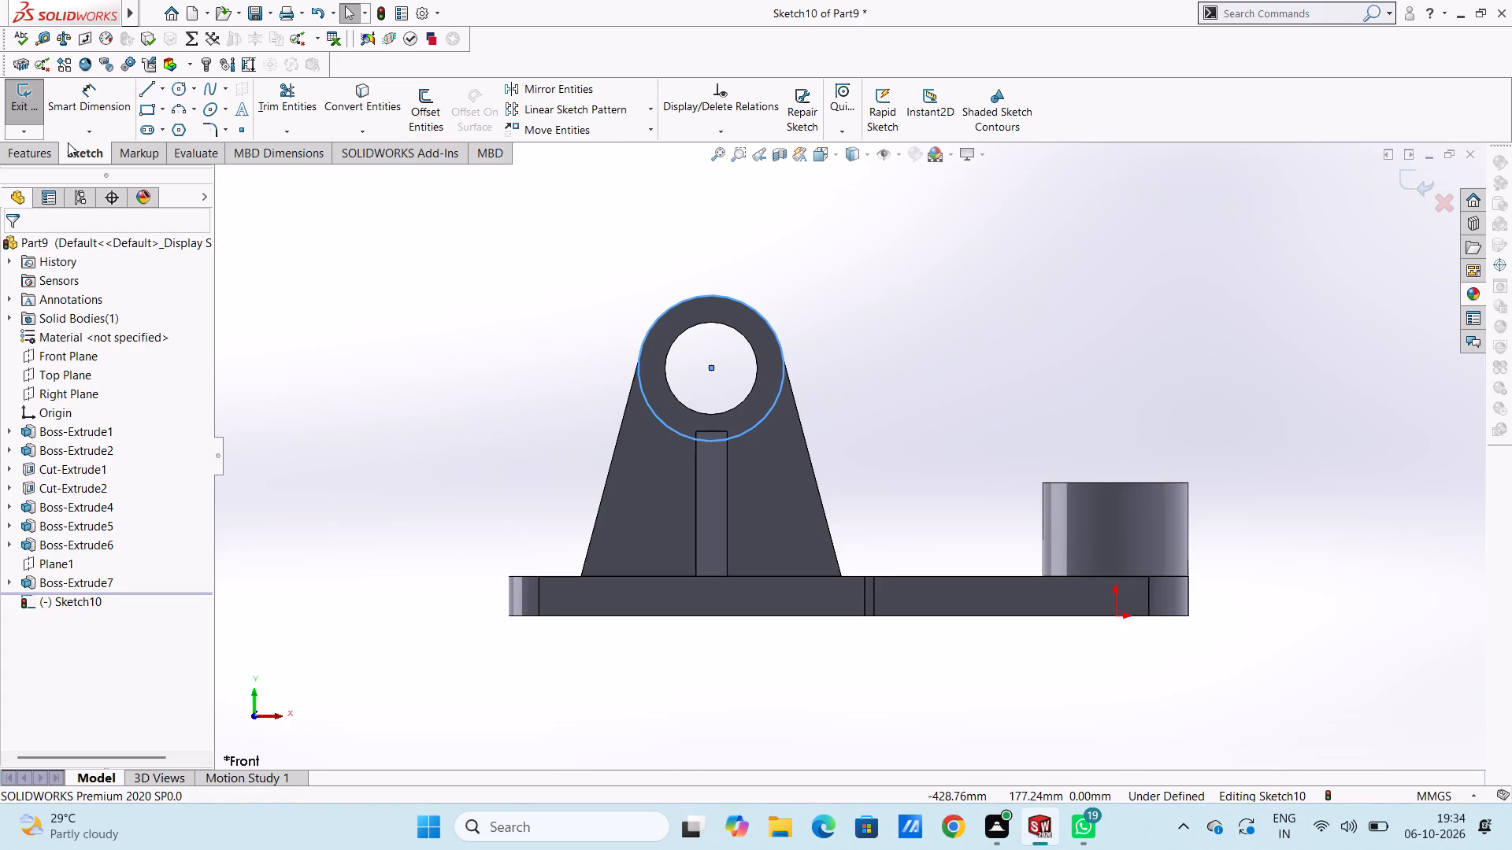
Dimension the new circle's diameter, keeping its drawn value.
left_click(87, 119)
left_click(649, 411)
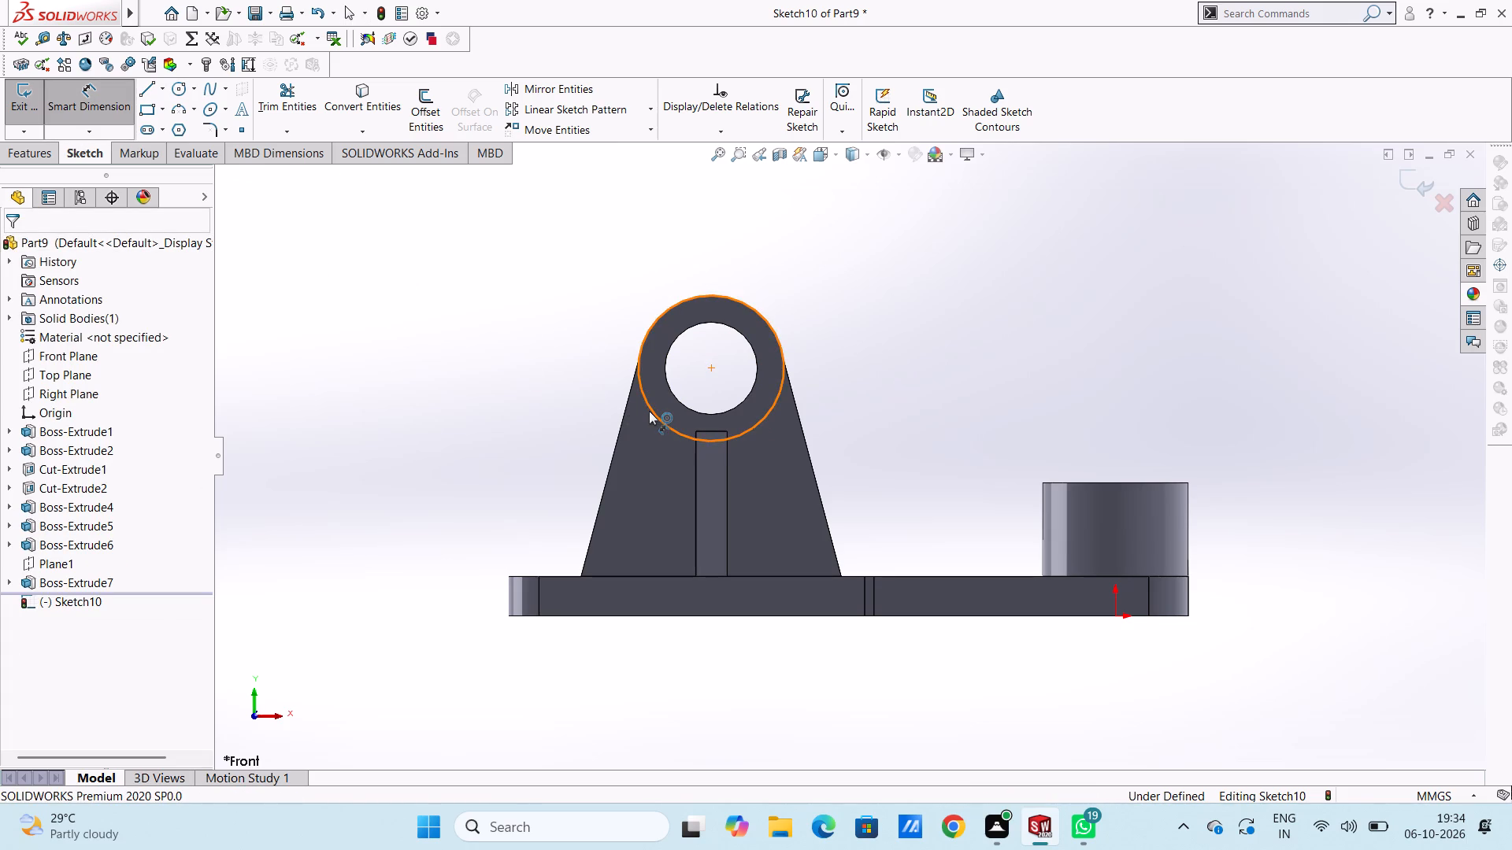
left_click(418, 474)
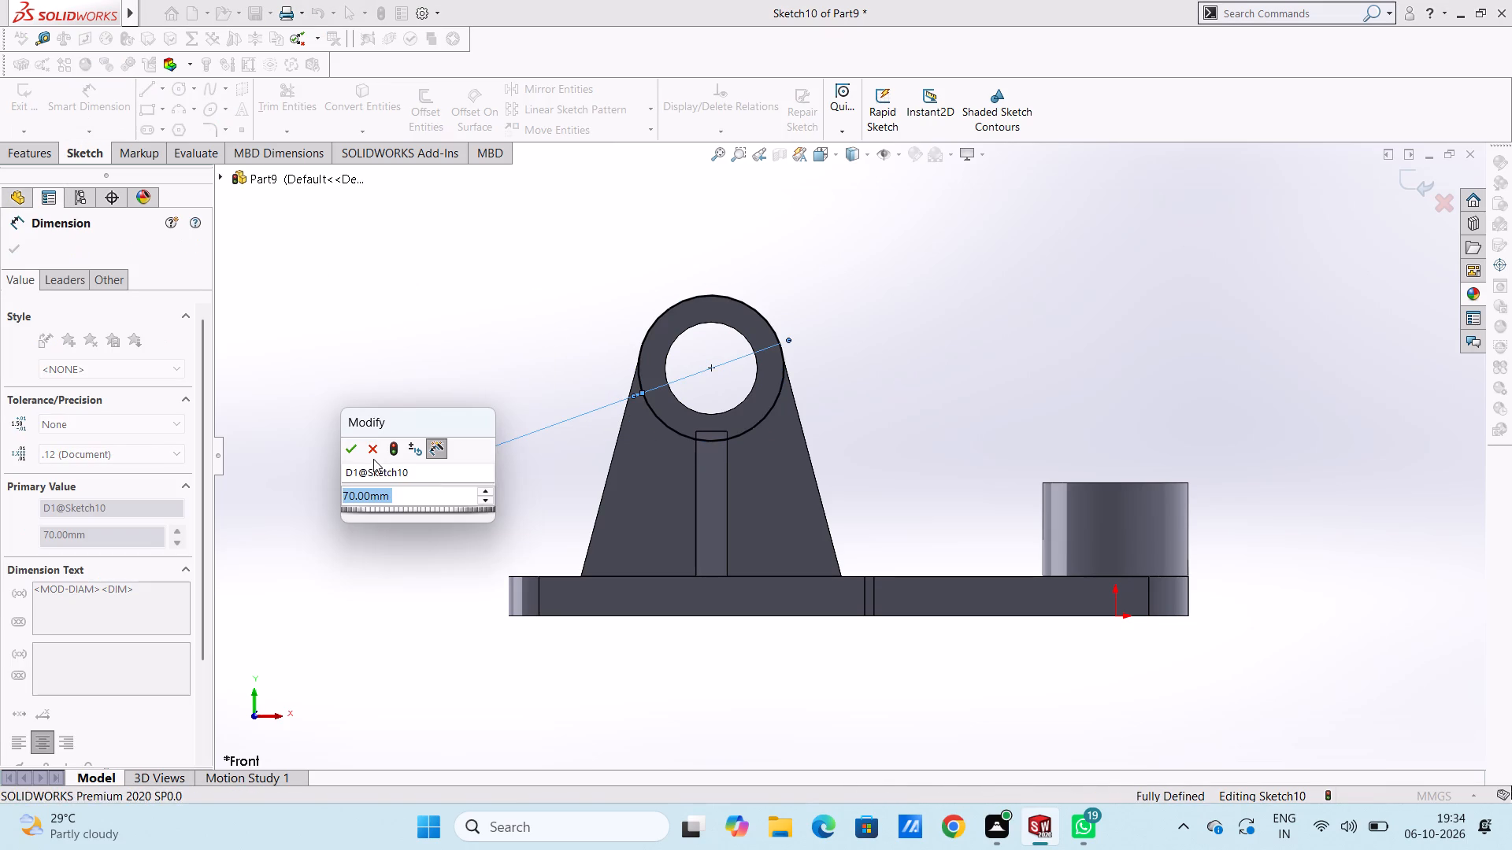
left_click(353, 443)
left_click(507, 377)
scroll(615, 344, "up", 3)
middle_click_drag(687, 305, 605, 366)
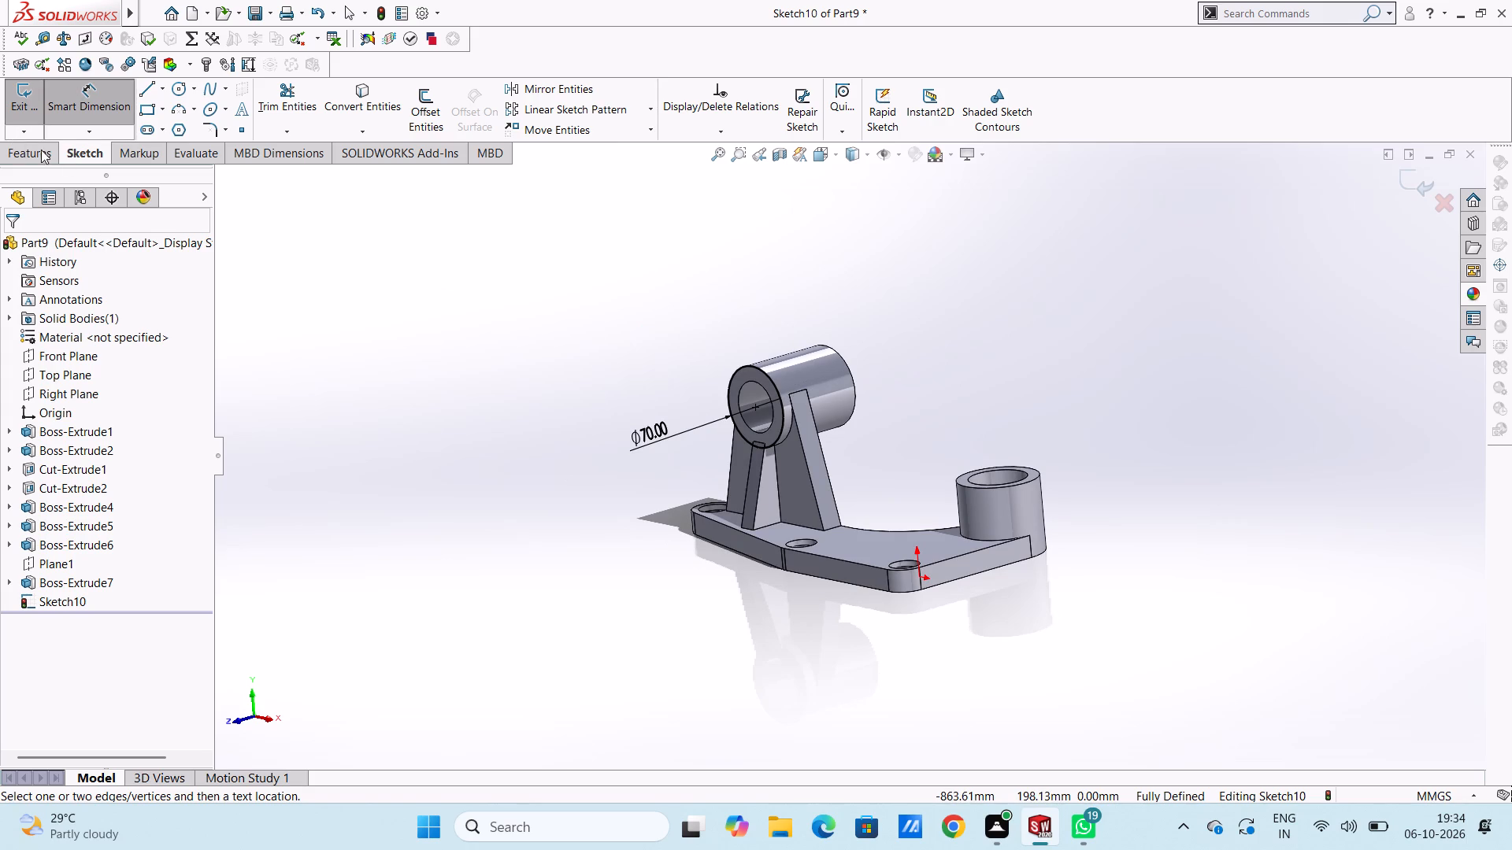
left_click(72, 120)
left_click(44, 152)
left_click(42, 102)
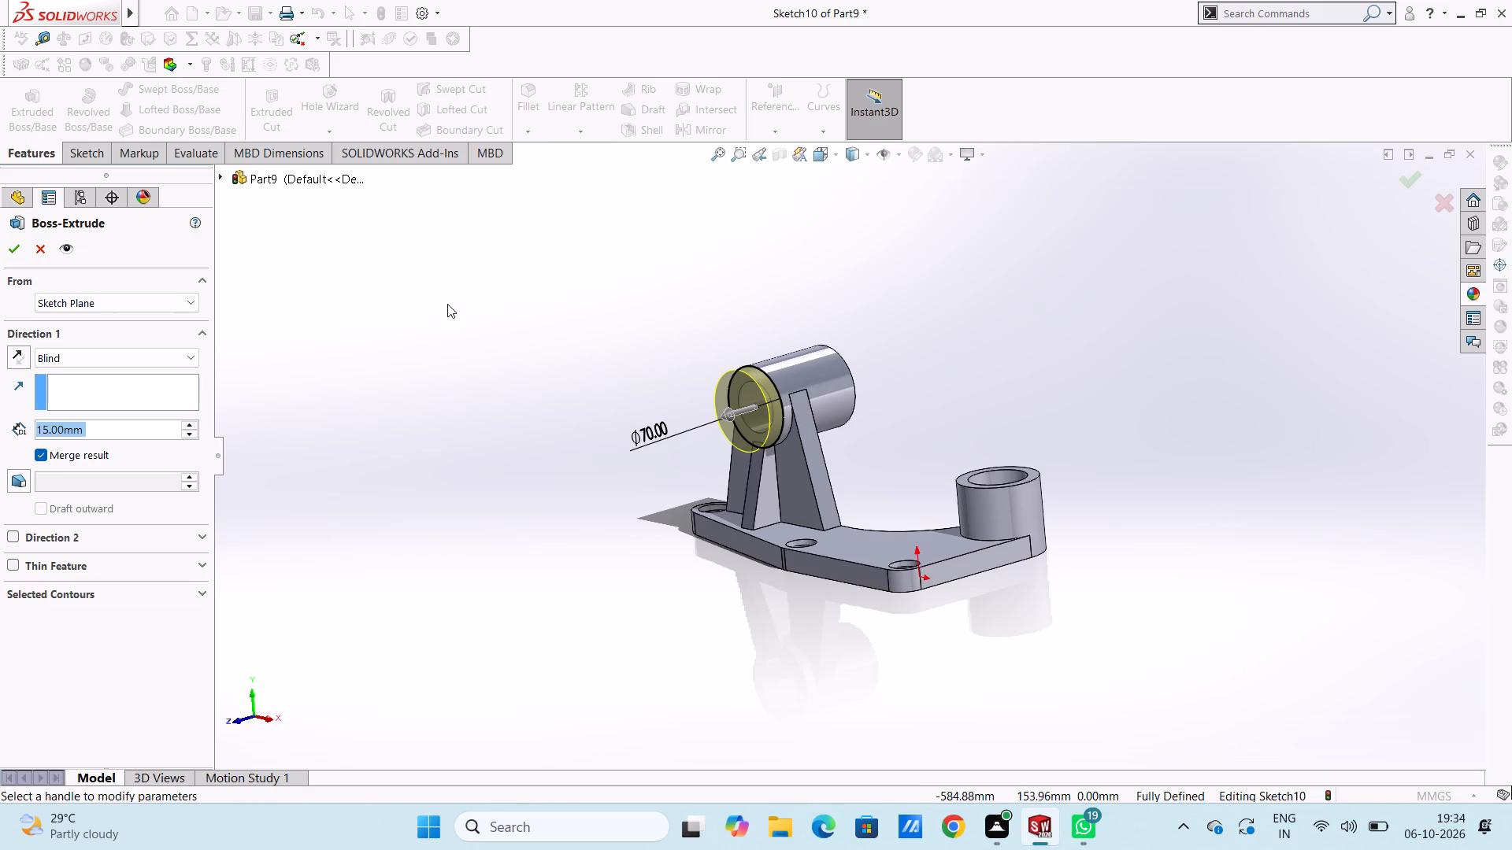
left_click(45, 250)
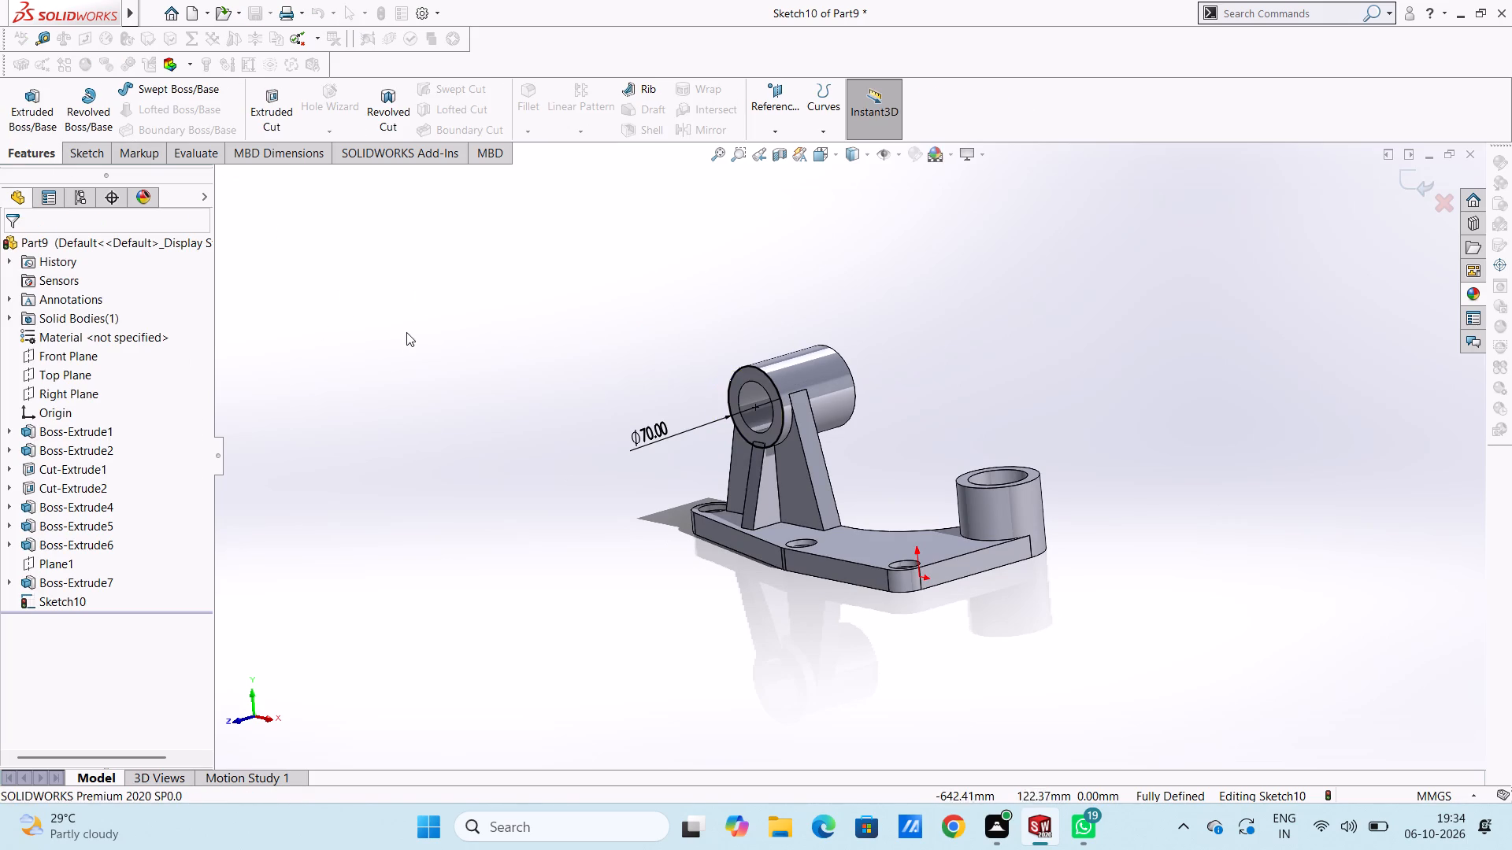
Add a second concentric circle of 22.2 mm radius on the ring's bore edge in the same sketch.
left_click(93, 152)
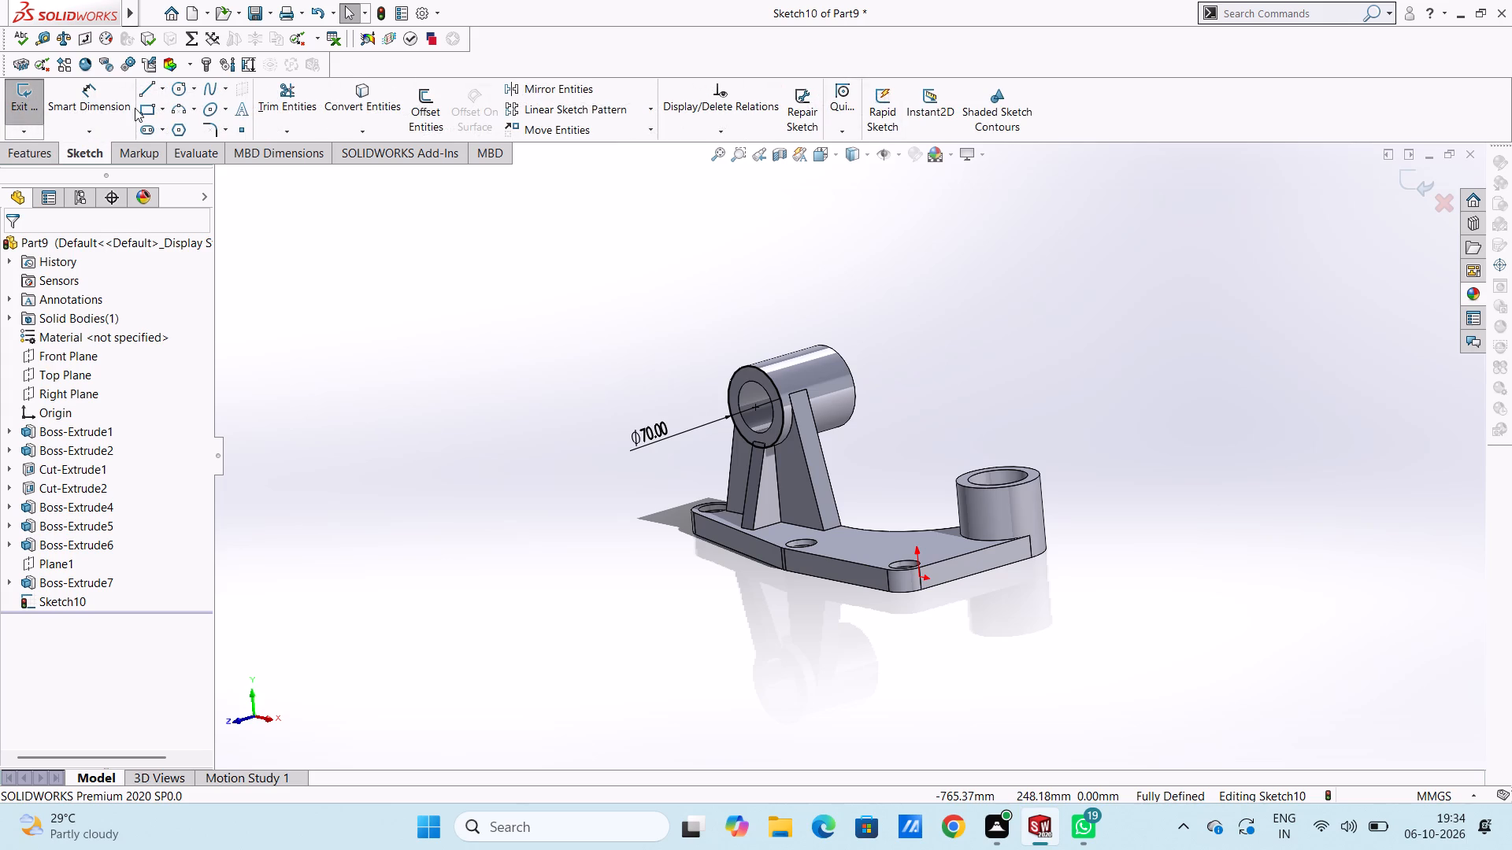
left_click(180, 91)
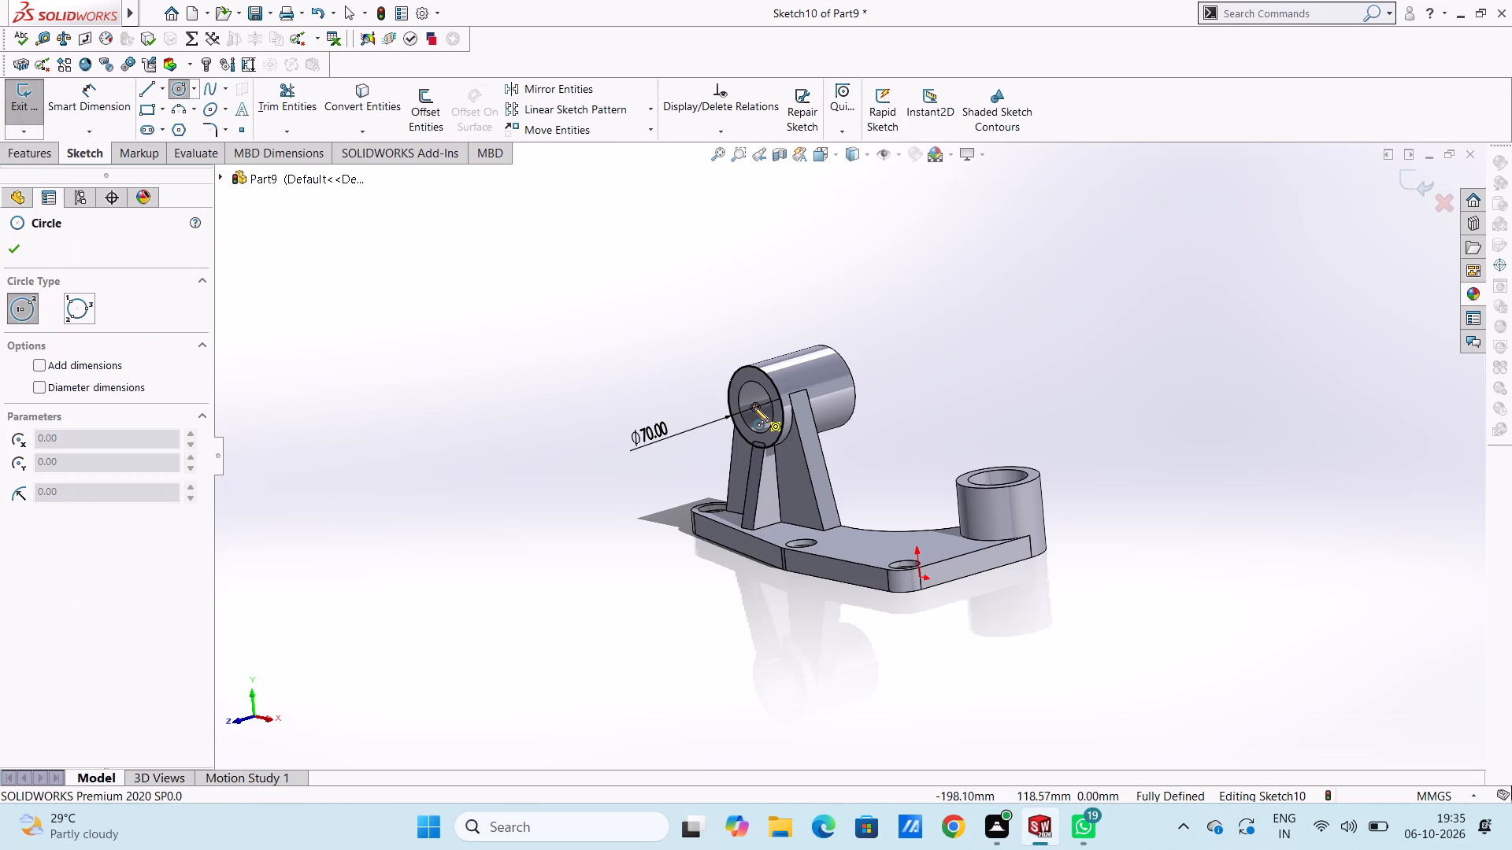
left_click(754, 407)
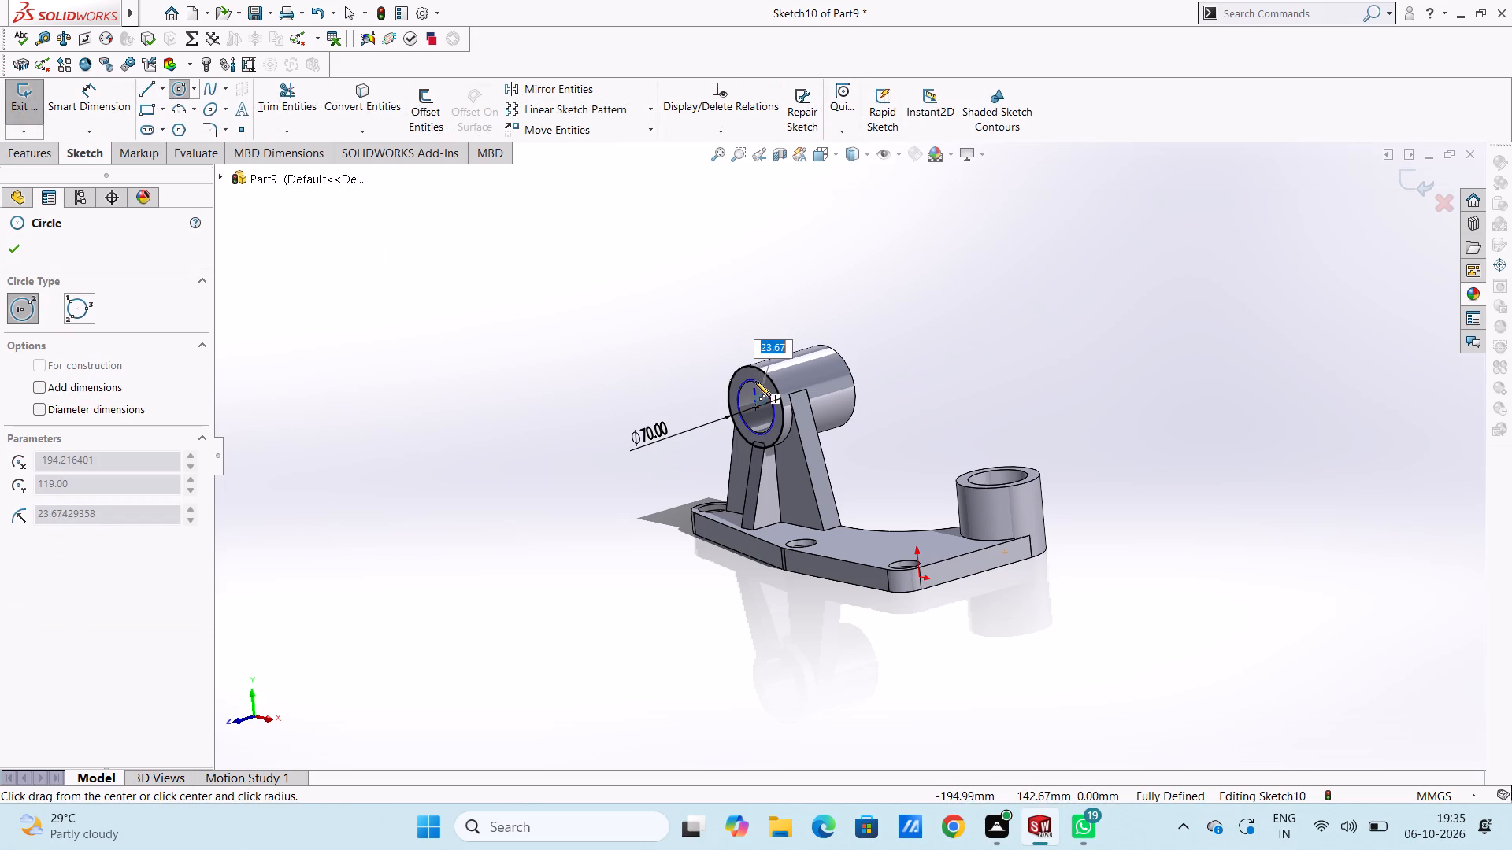
left_click(747, 378)
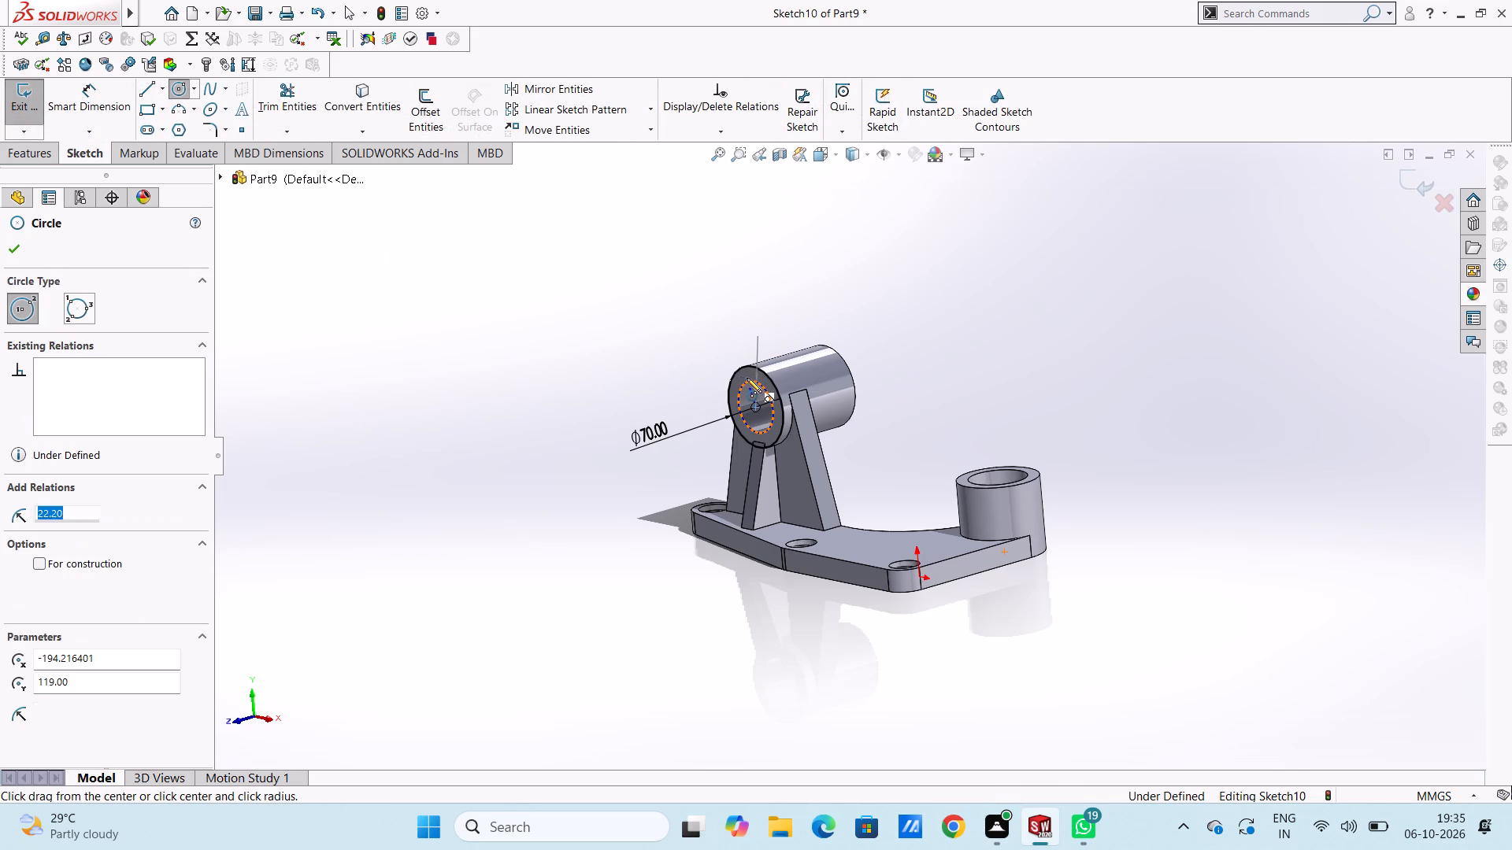
Dimension the inner circle's diameter on the ring's front face, keeping its drawn value.
left_click(13, 249)
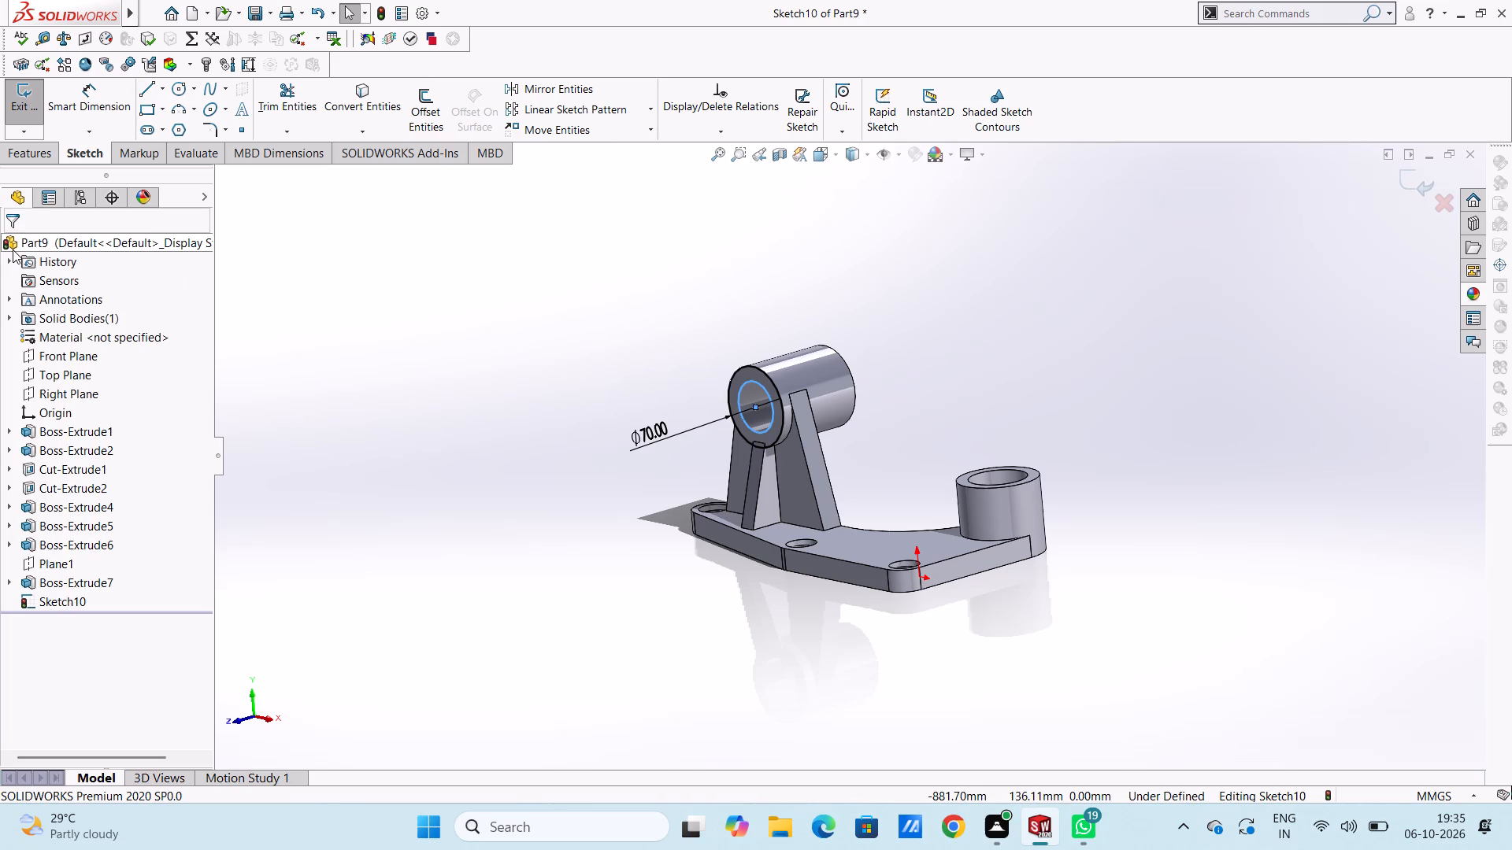
left_click(101, 103)
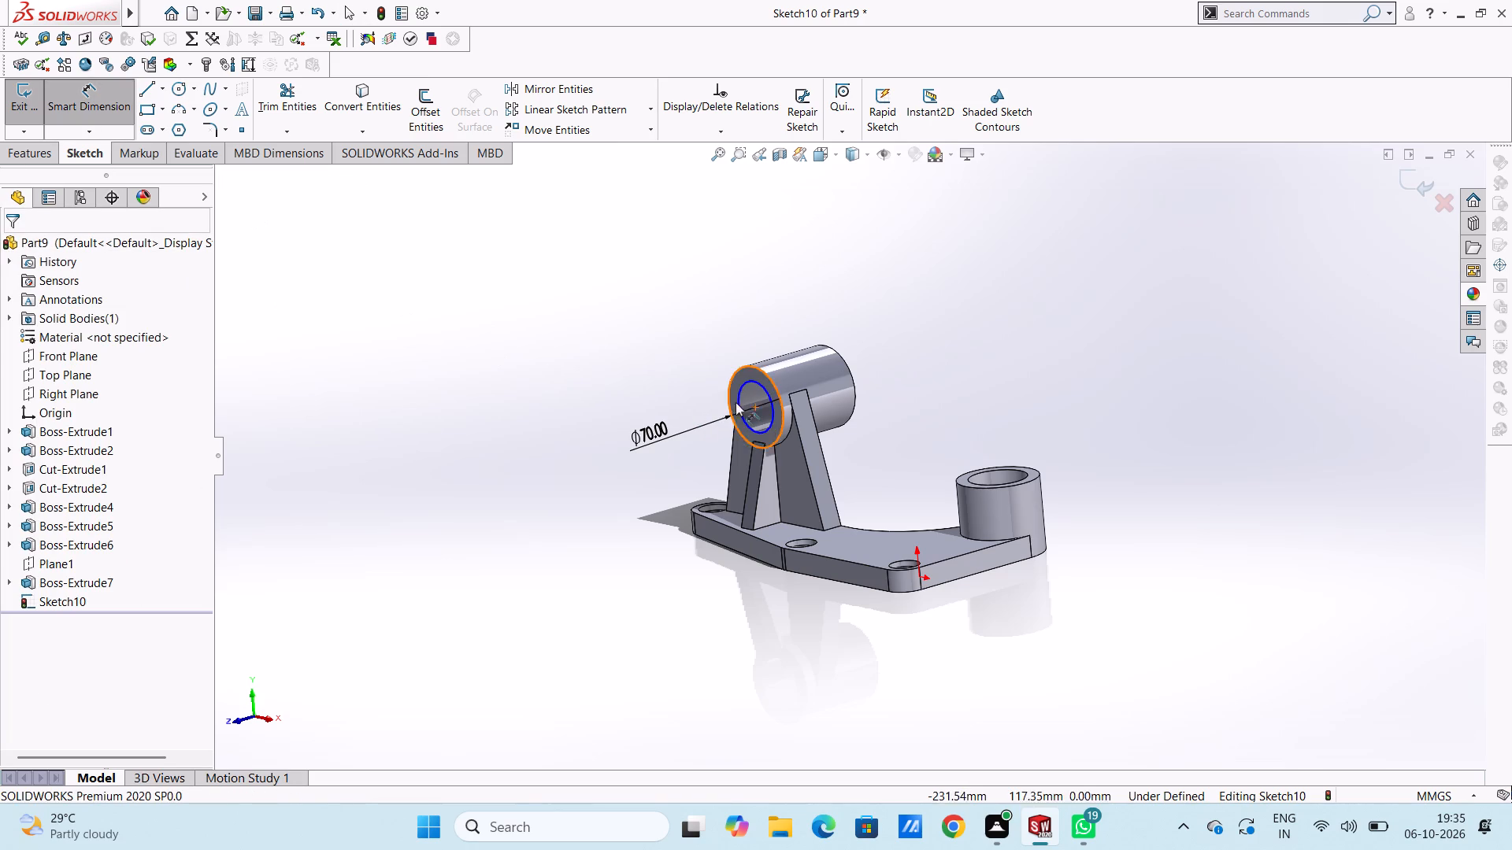
left_click(750, 381)
left_click(693, 280)
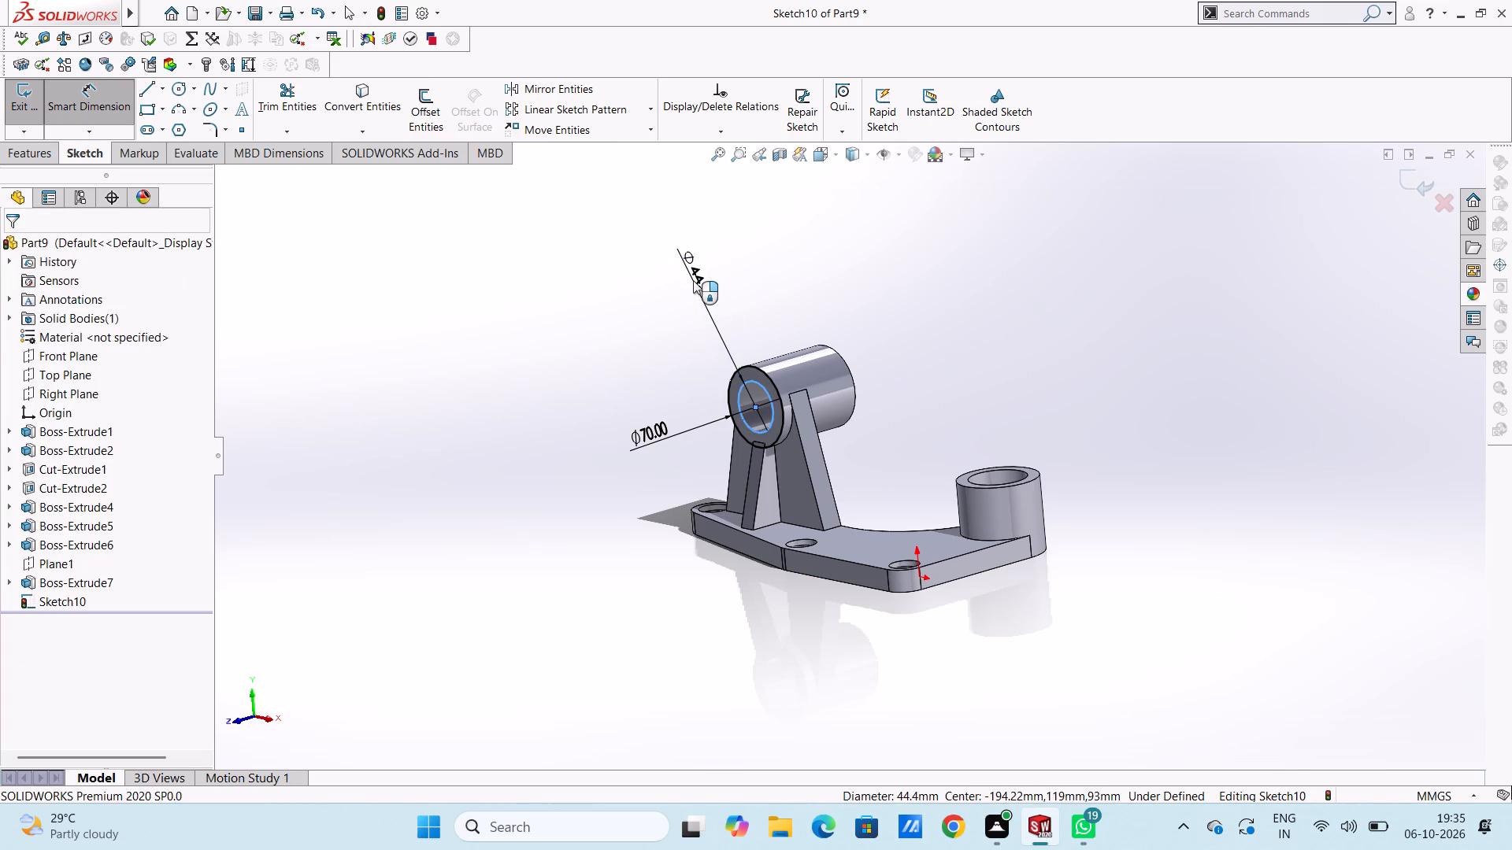
left_click(628, 253)
left_click(598, 288)
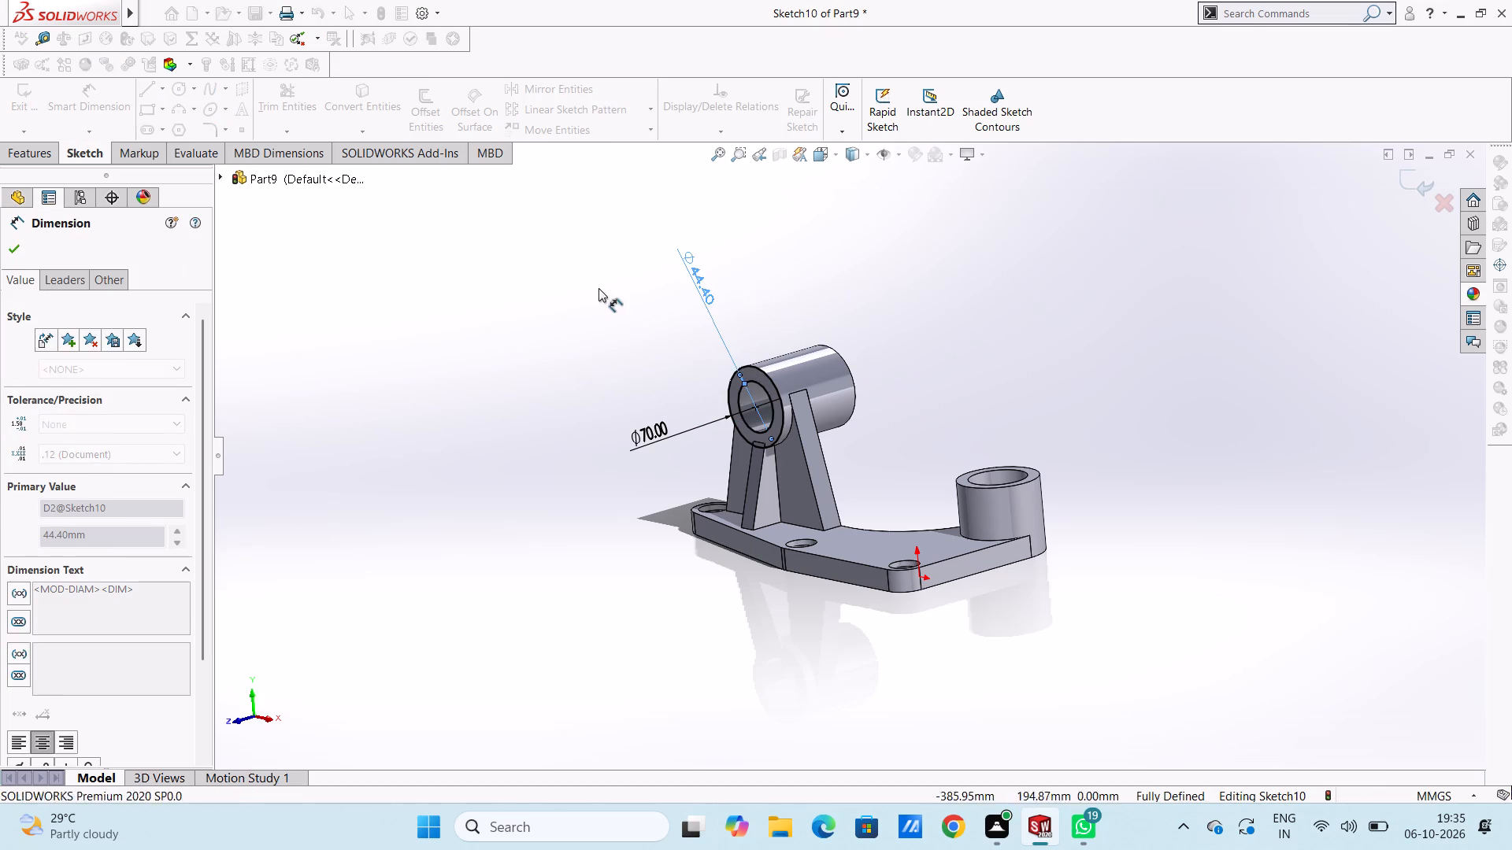
left_click(91, 102)
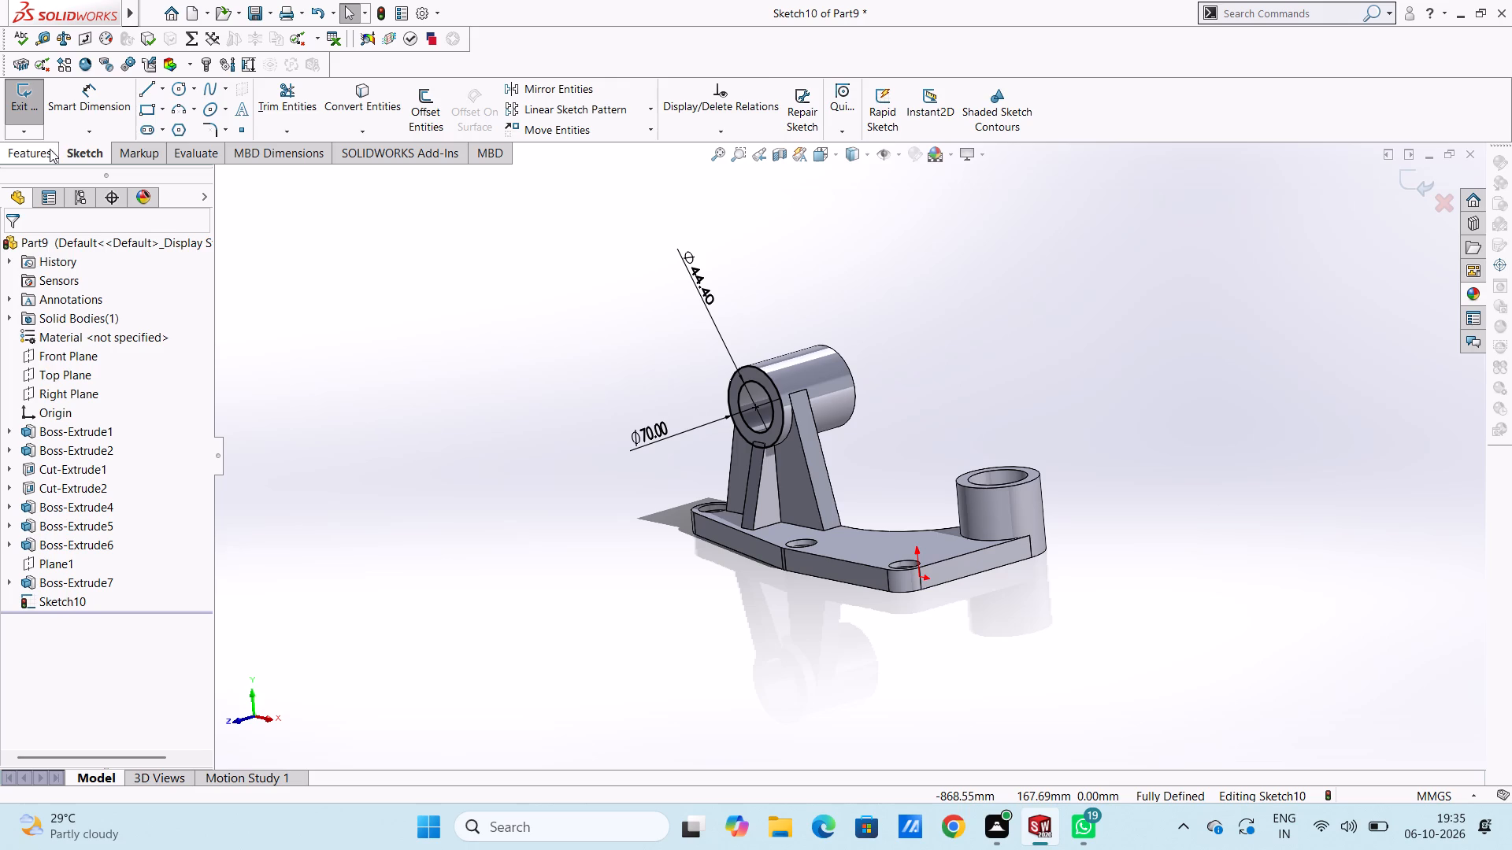
Extrude the ring profile 5 mm outward from the raised ring's front face, merged with the body.
left_click(46, 152)
left_click(30, 94)
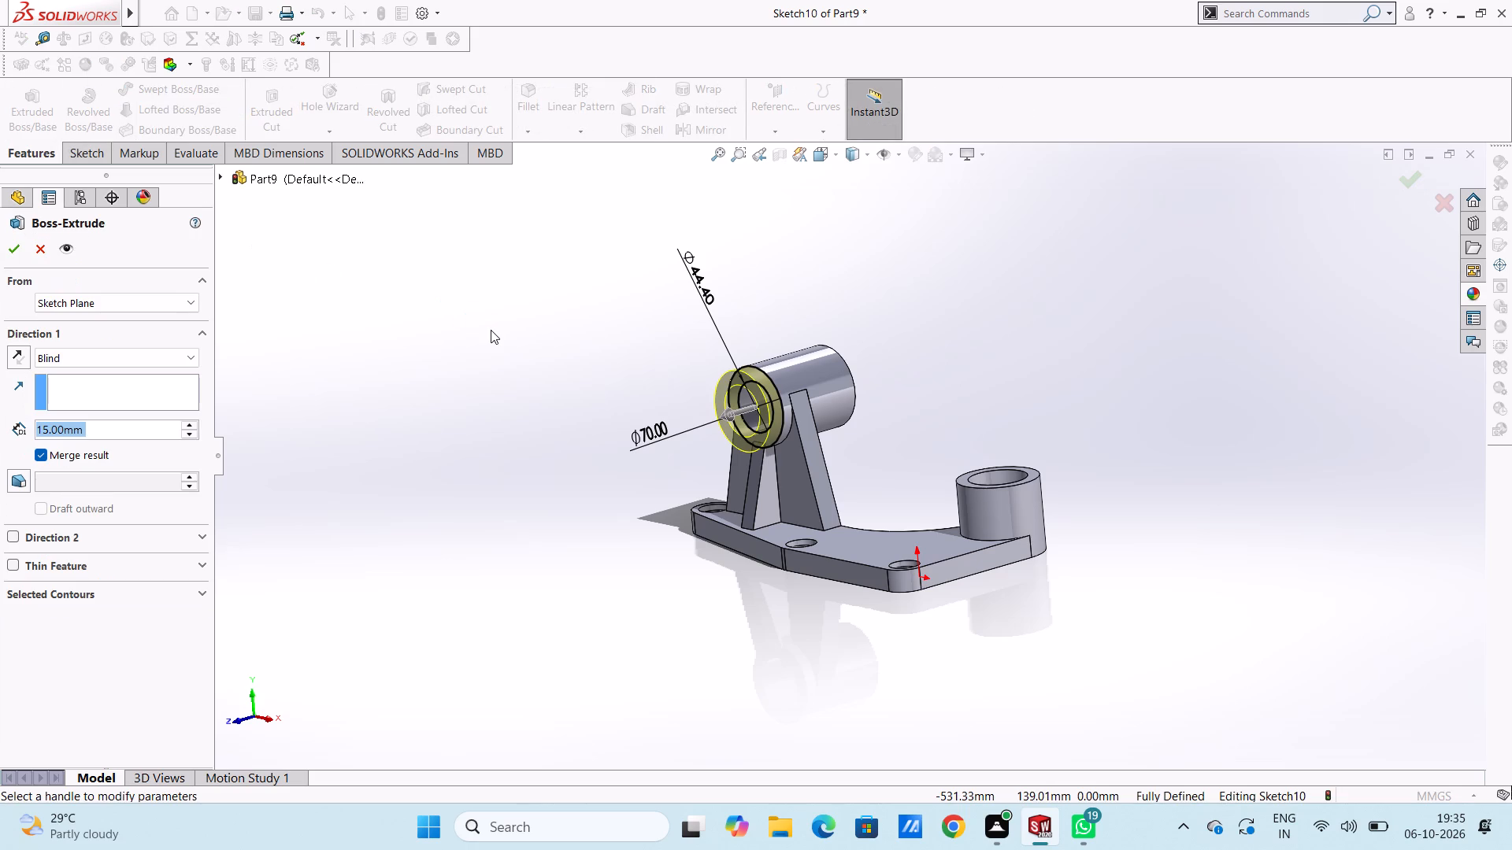
key("5")
key("Return")
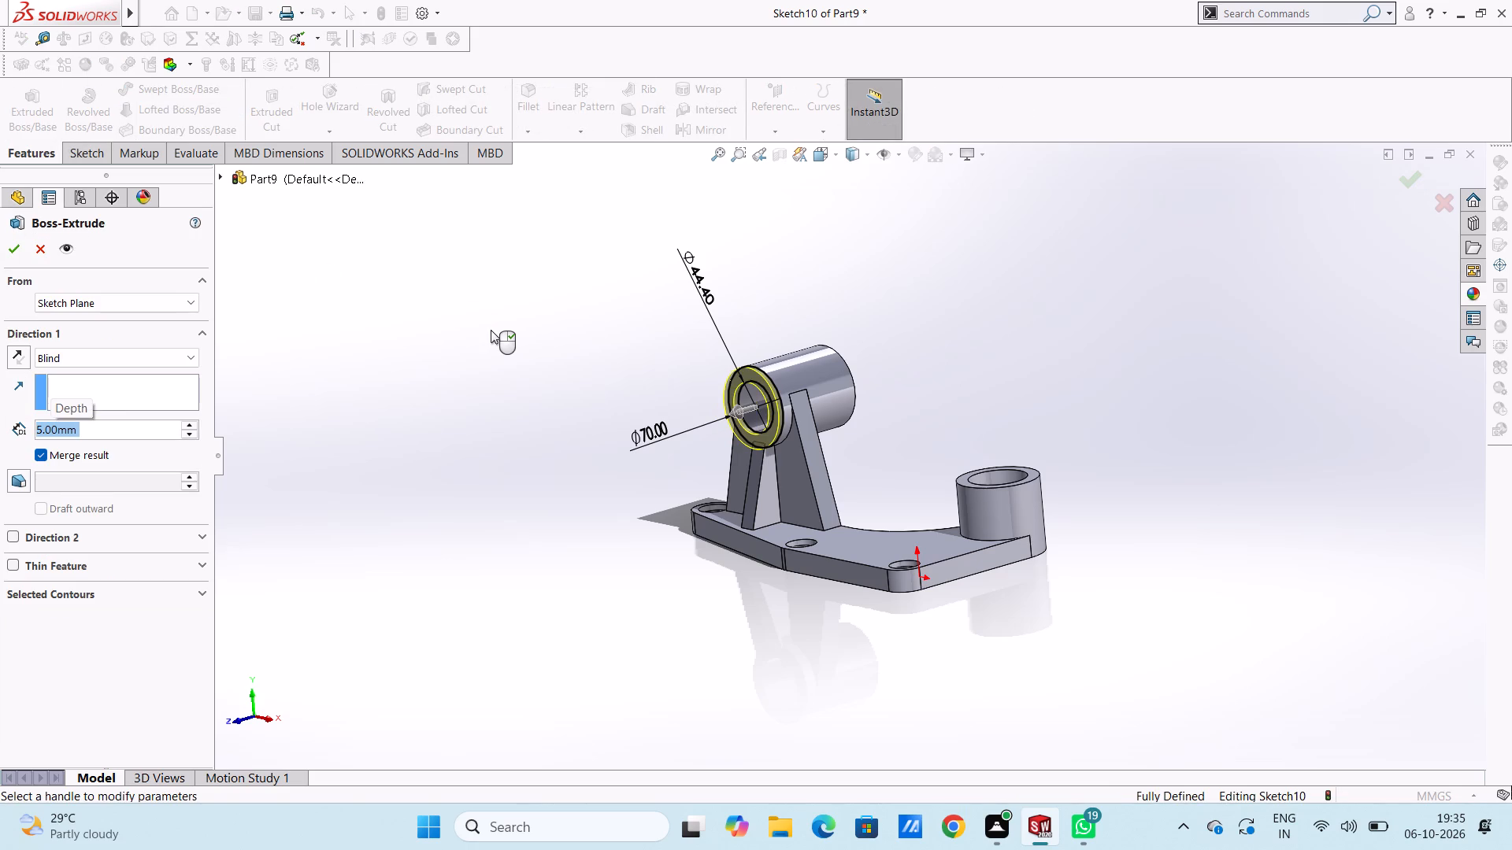
left_click(13, 253)
left_click(415, 342)
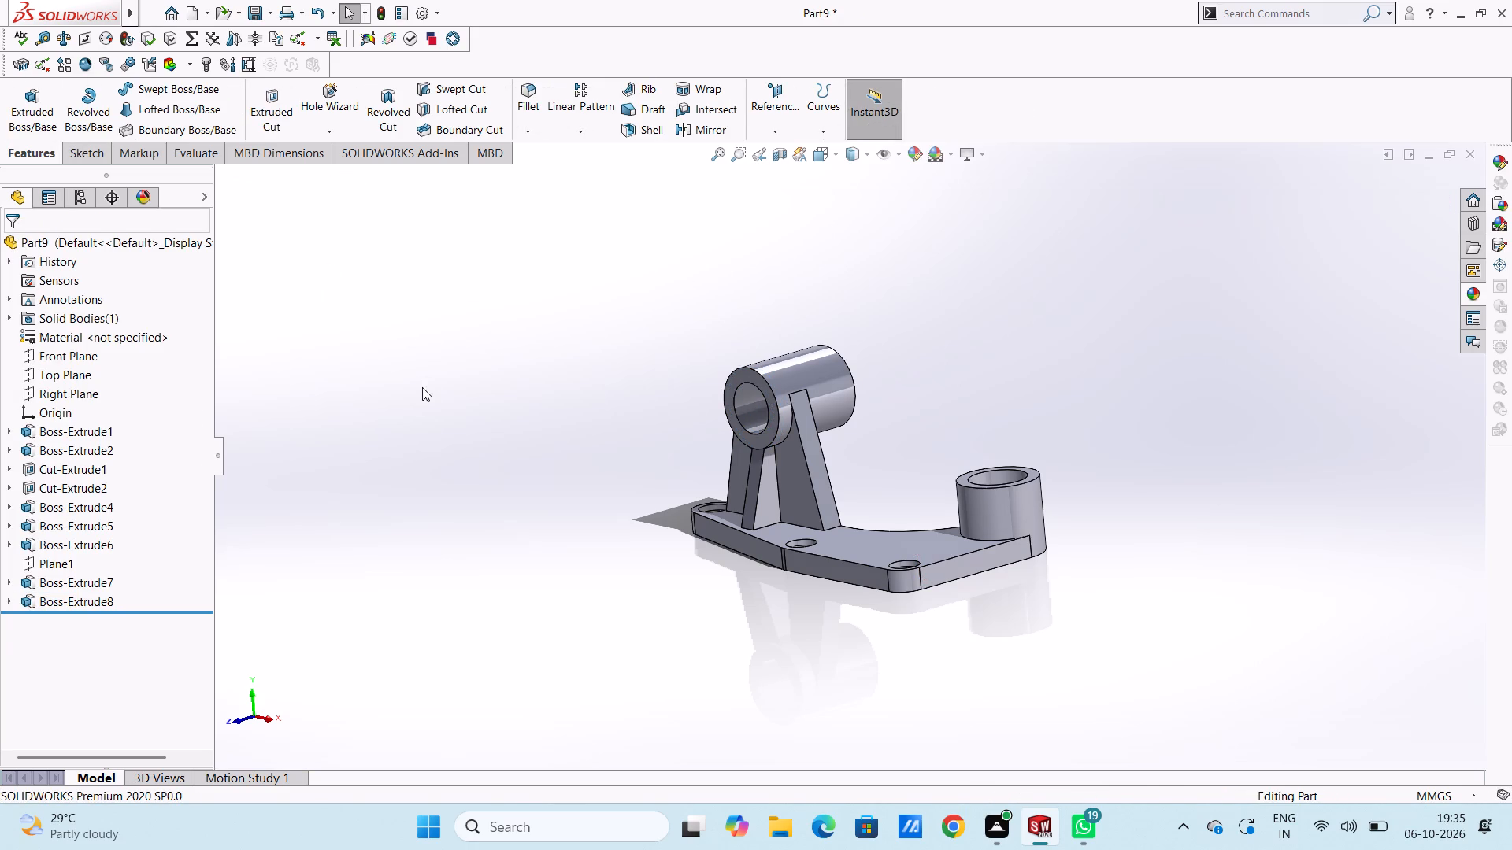
Start adding a reference plane to the bracket while viewing it from the top.
middle_click_drag(429, 400, 454, 393)
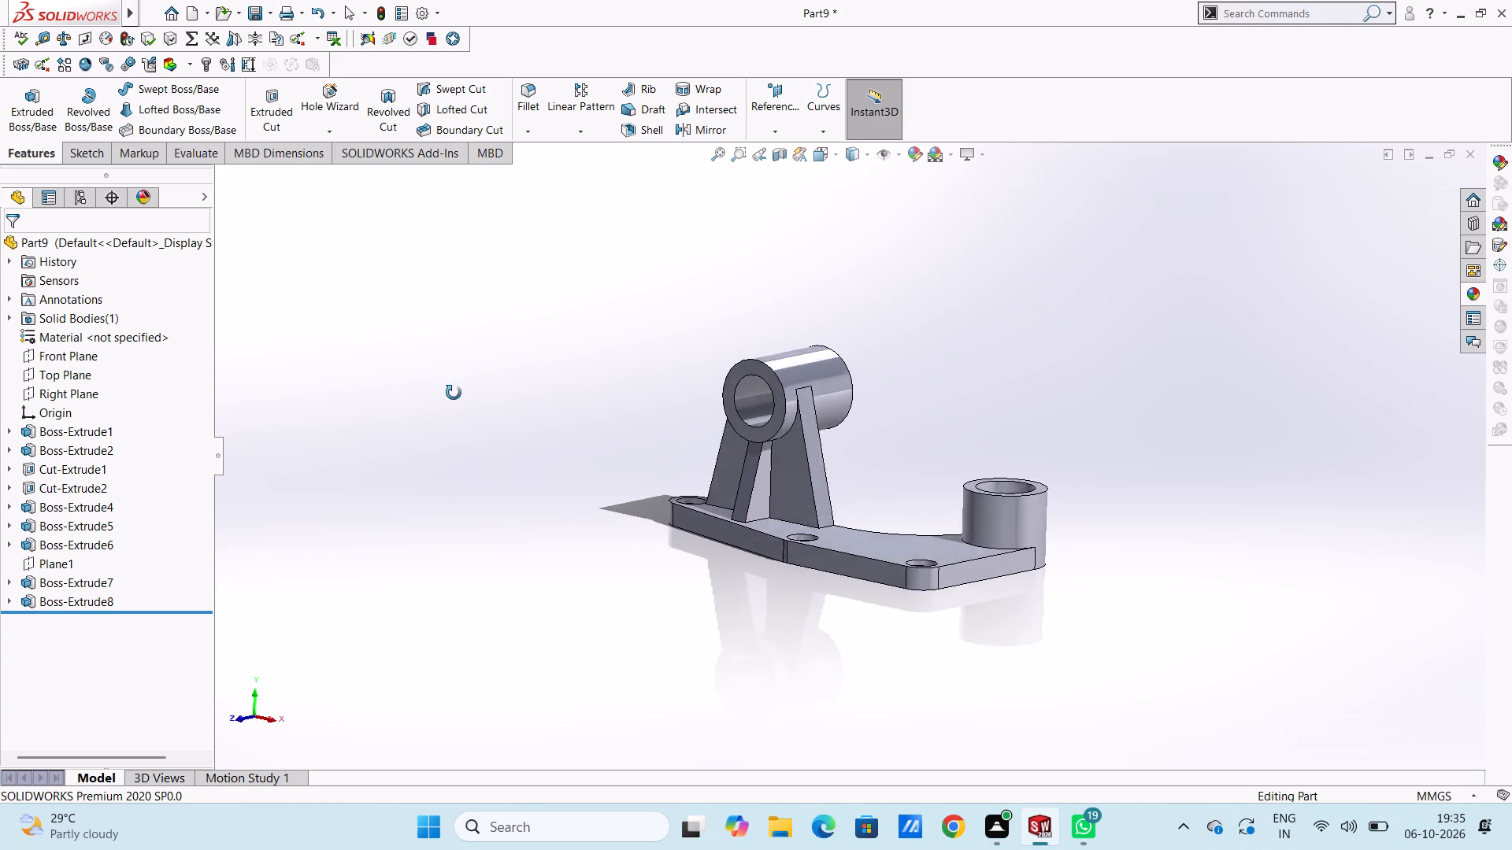
middle_click_drag(454, 393, 462, 397)
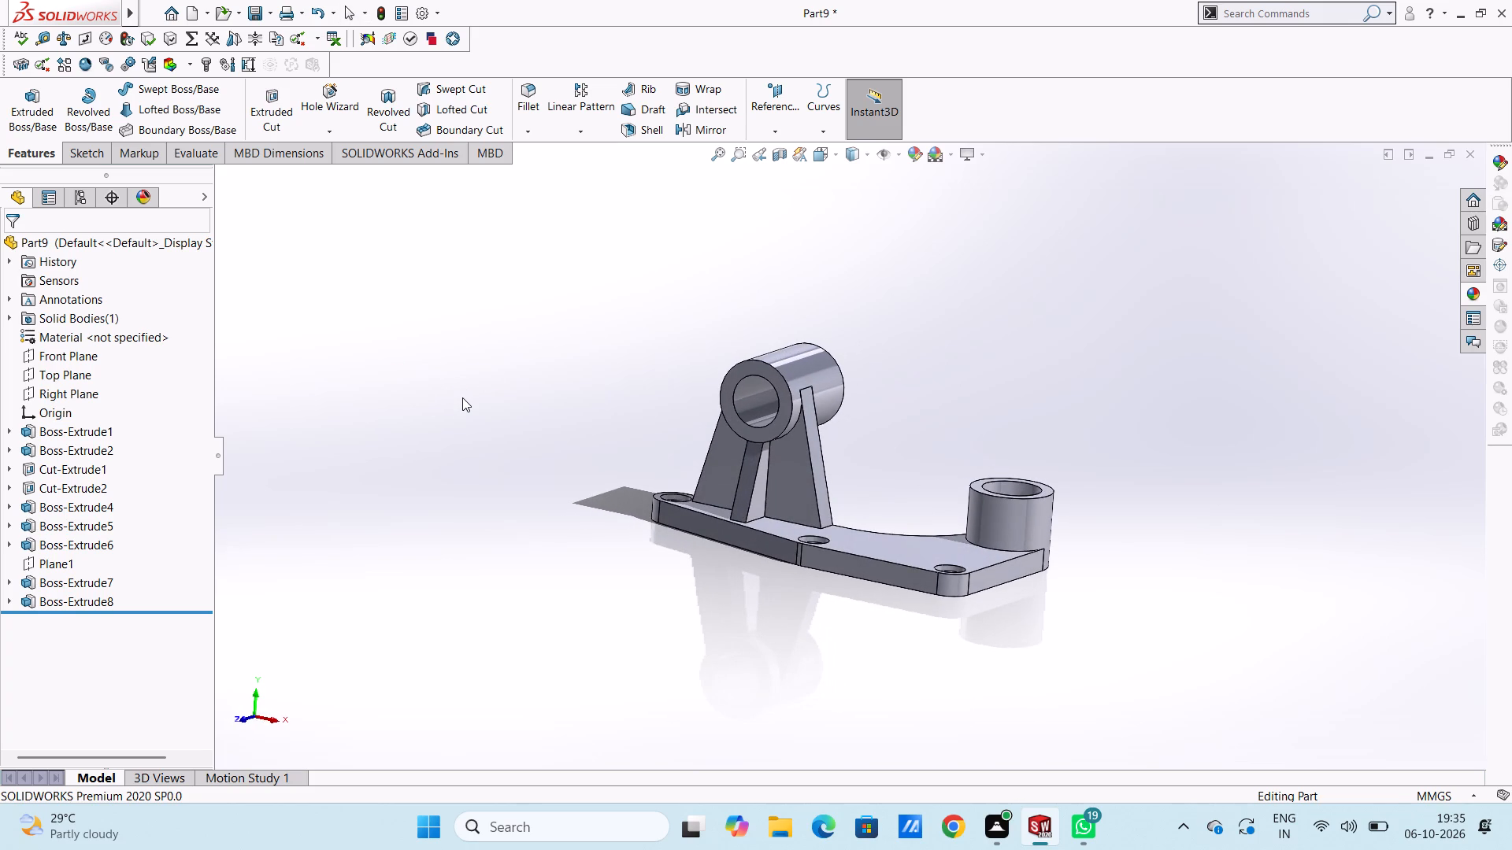
middle_click_drag(444, 383, 454, 394)
middle_click_drag(454, 394, 461, 530)
middle_click_drag(451, 486, 502, 536)
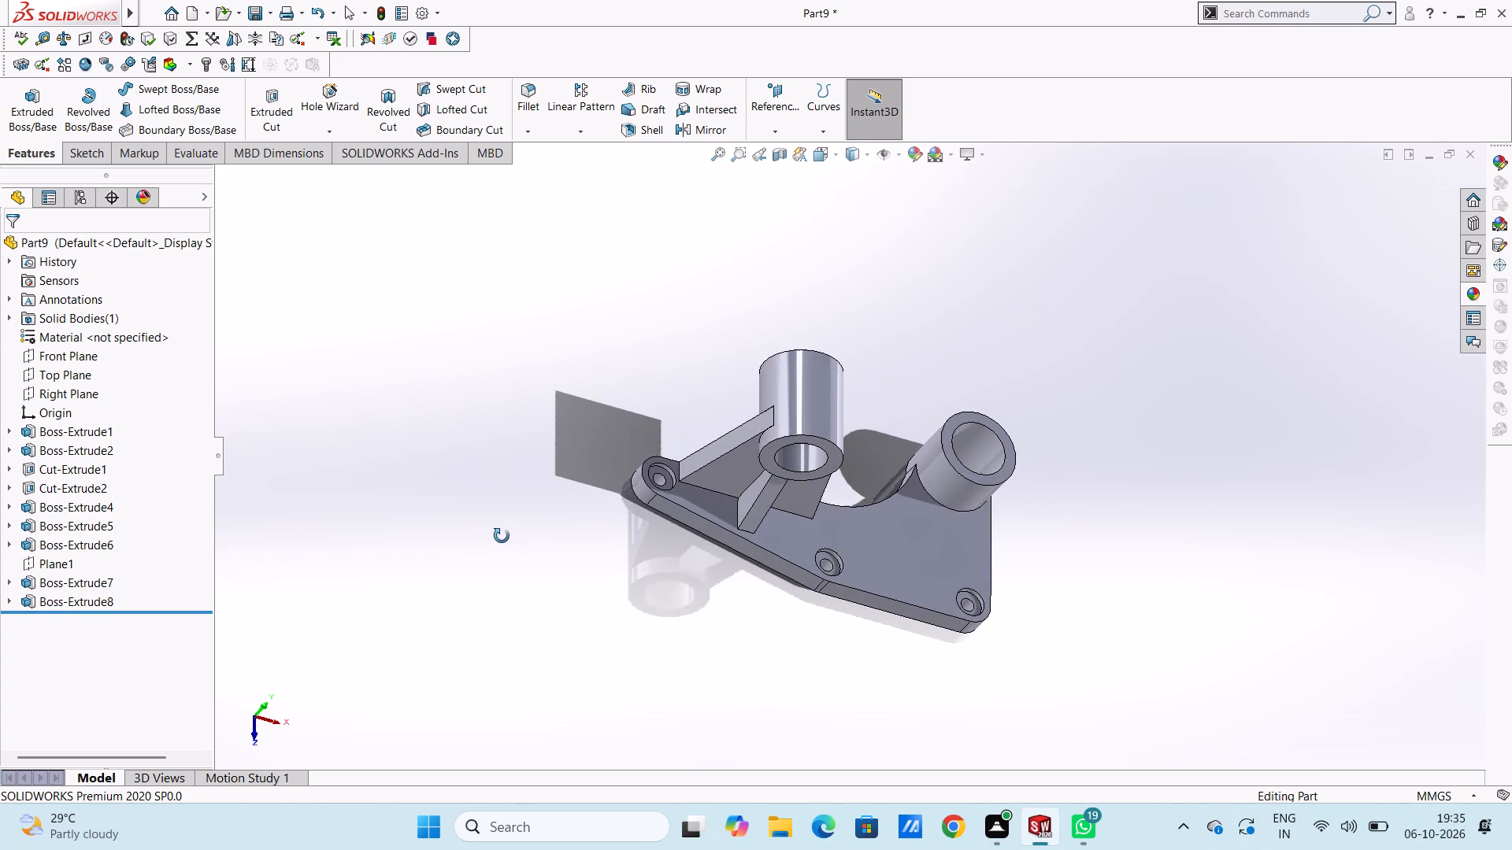
middle_click_drag(502, 536, 450, 447)
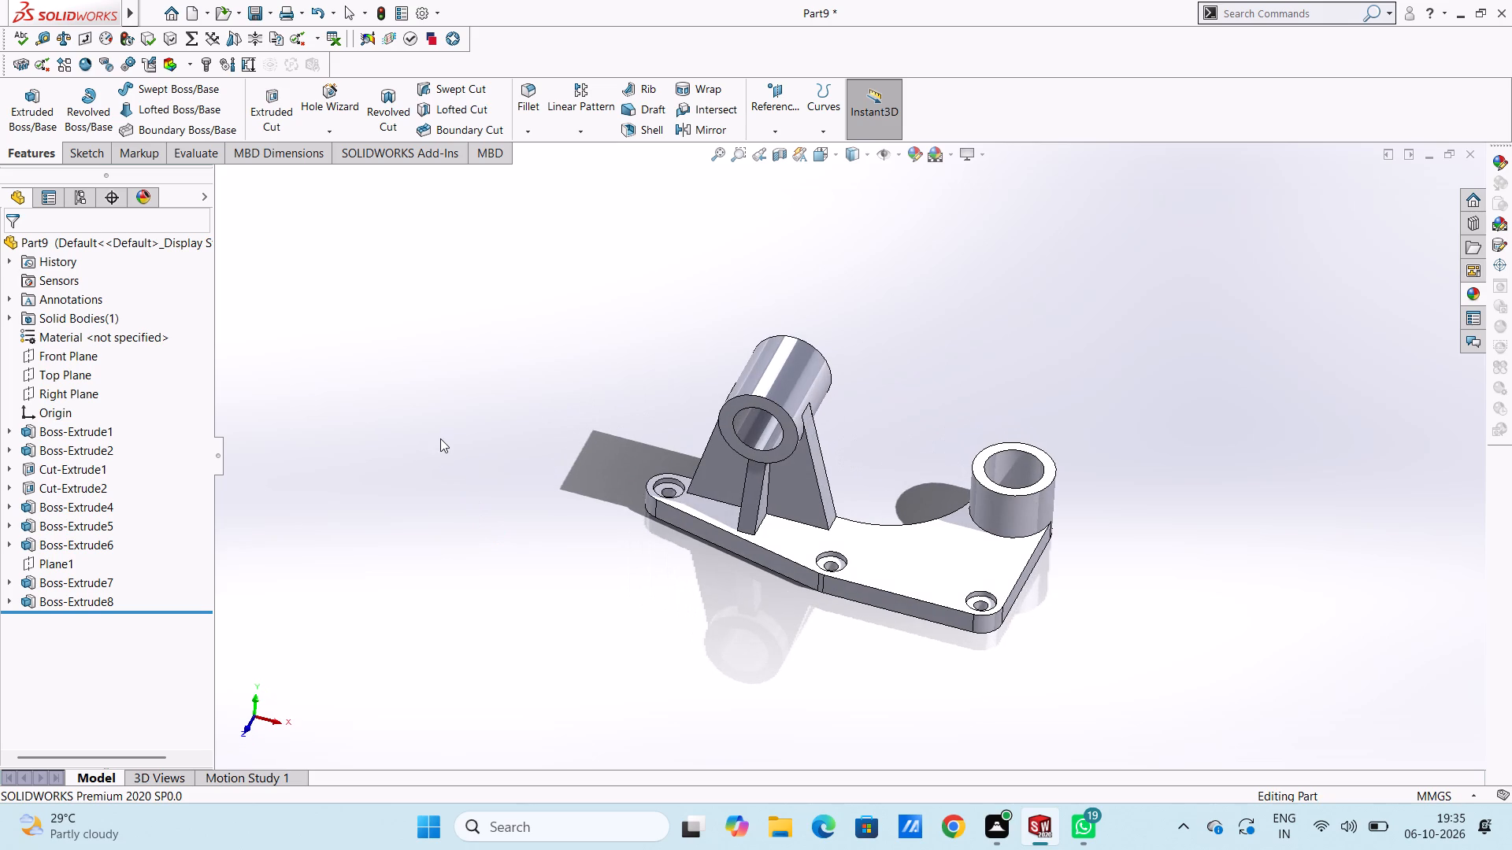
key("ctrl+5")
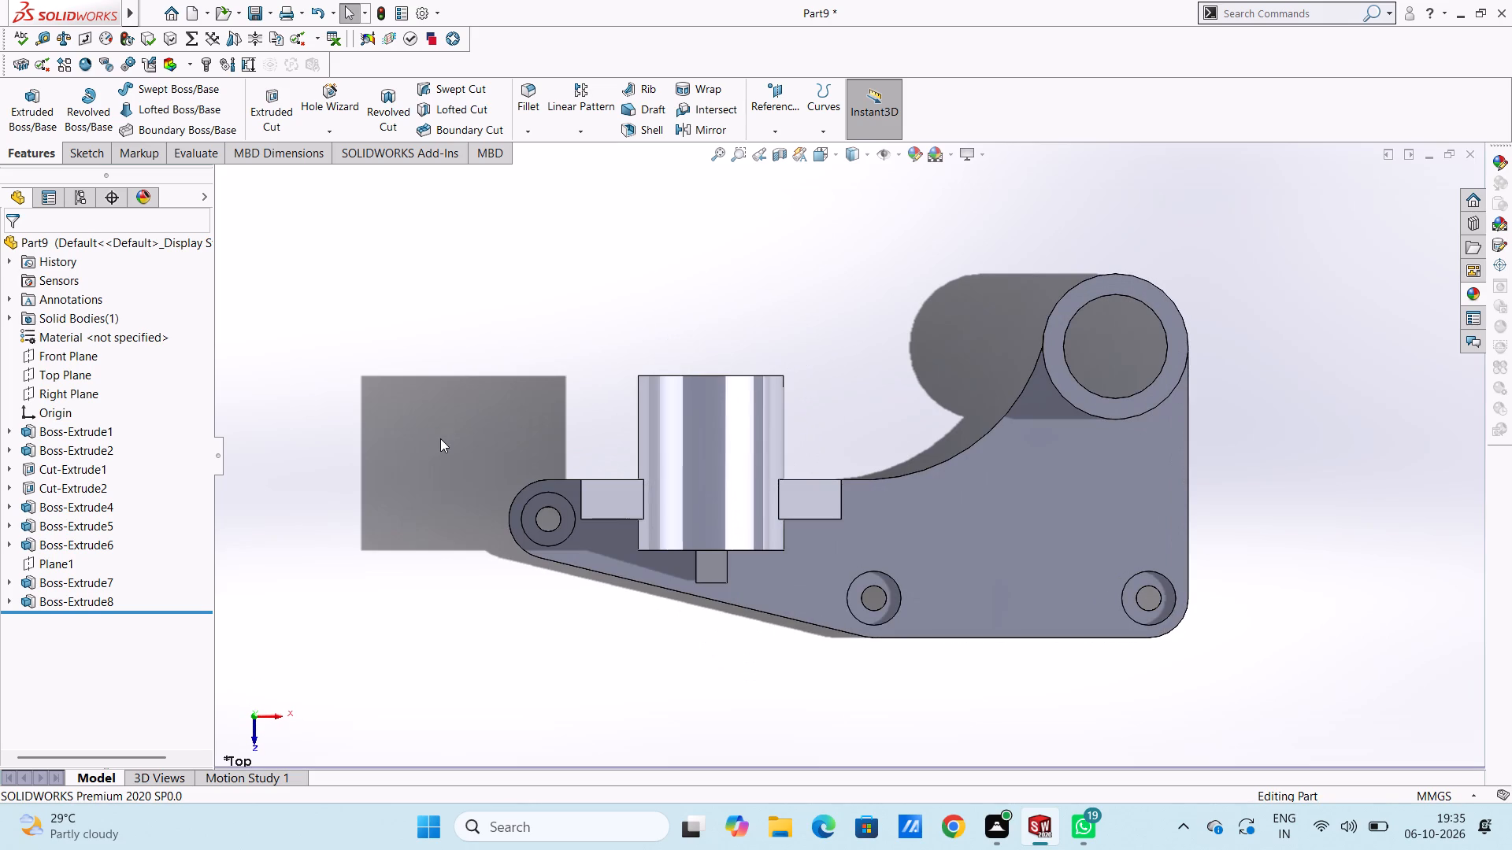
scroll(1132, 360, "up", 4)
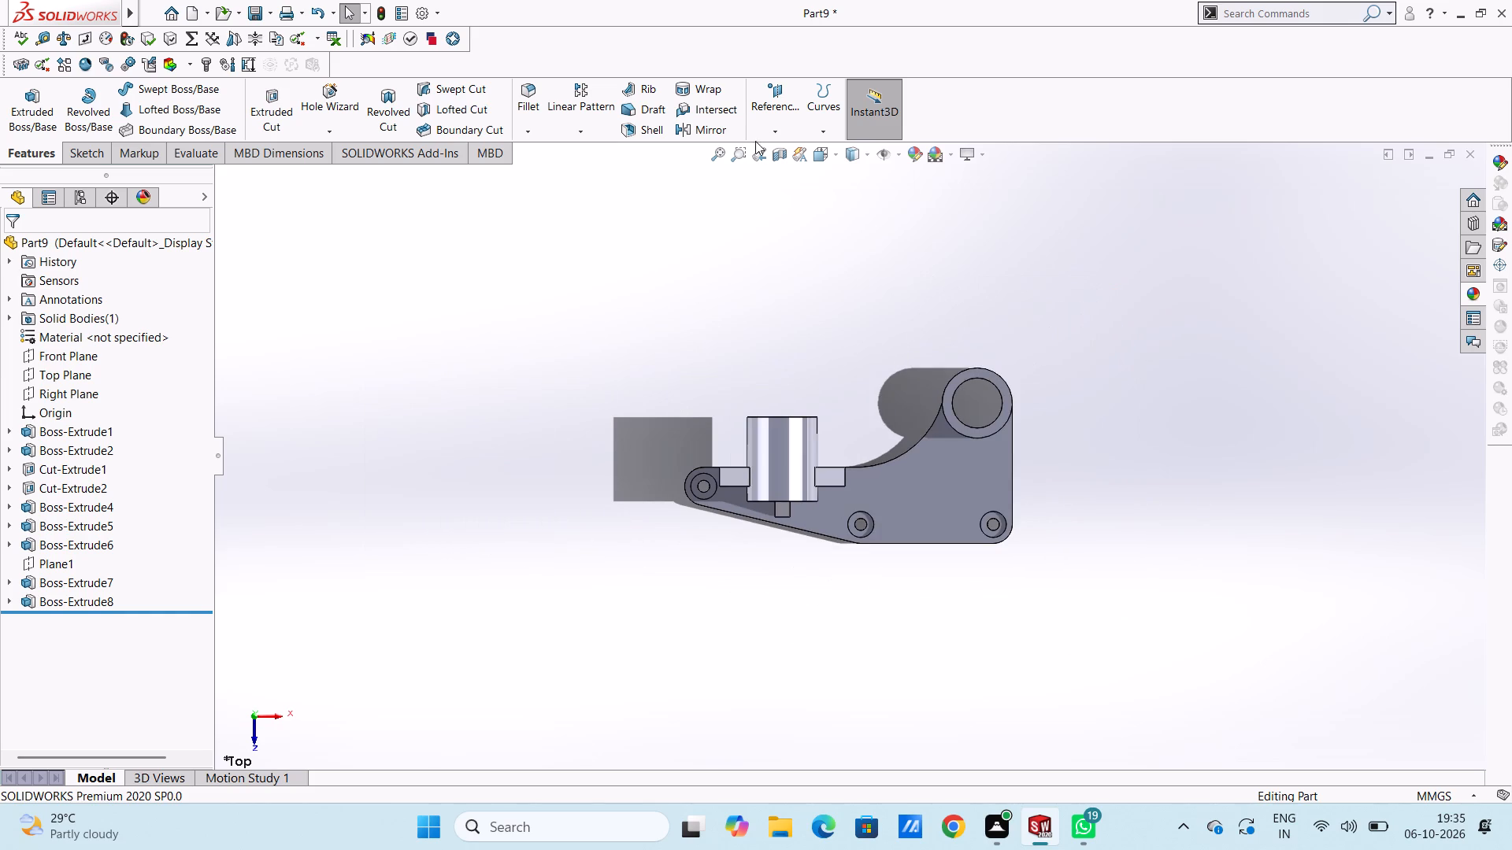
left_click(773, 83)
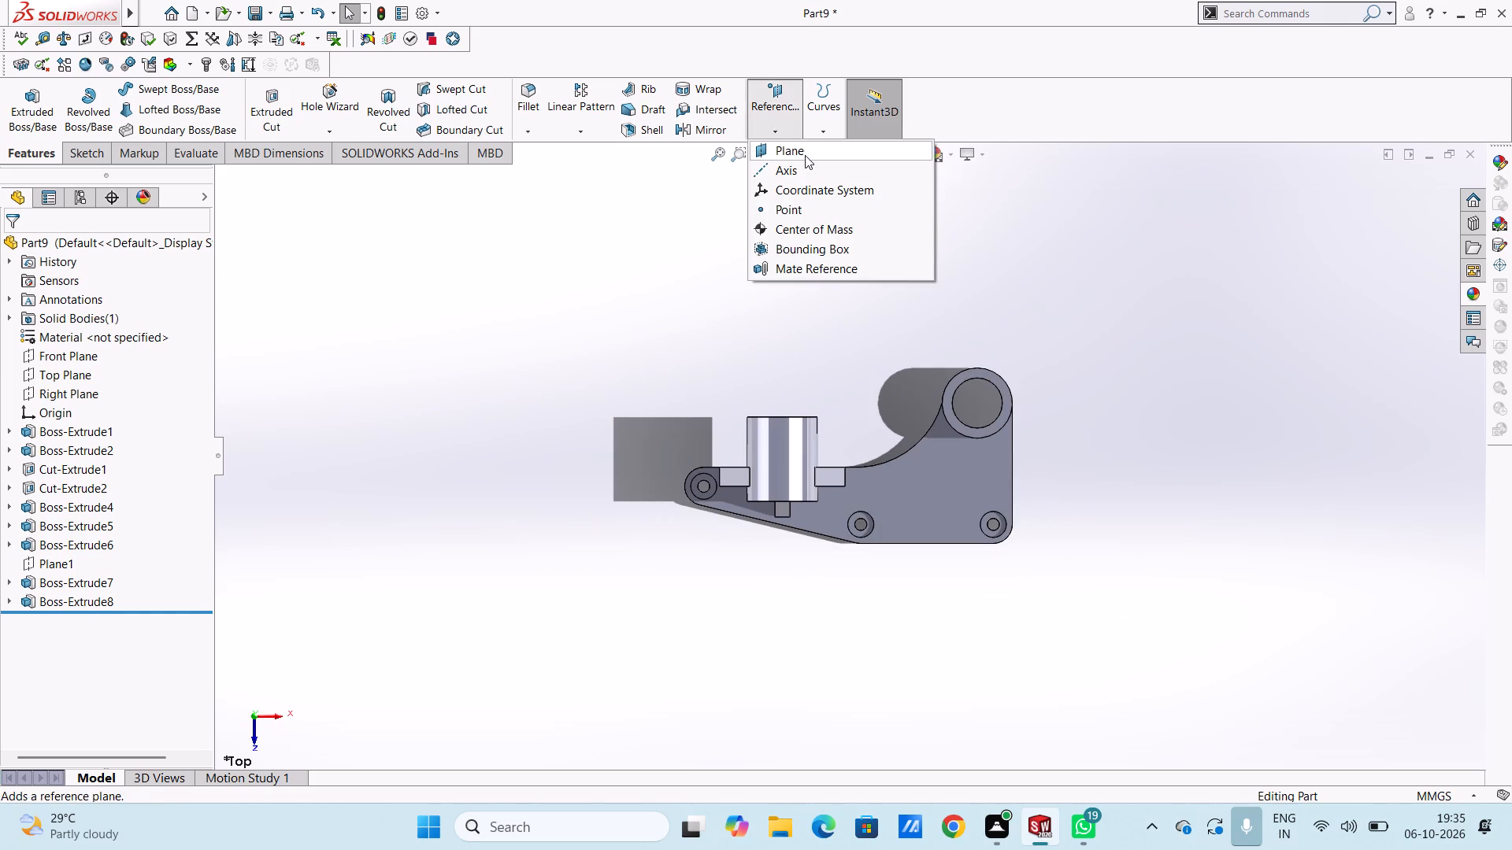
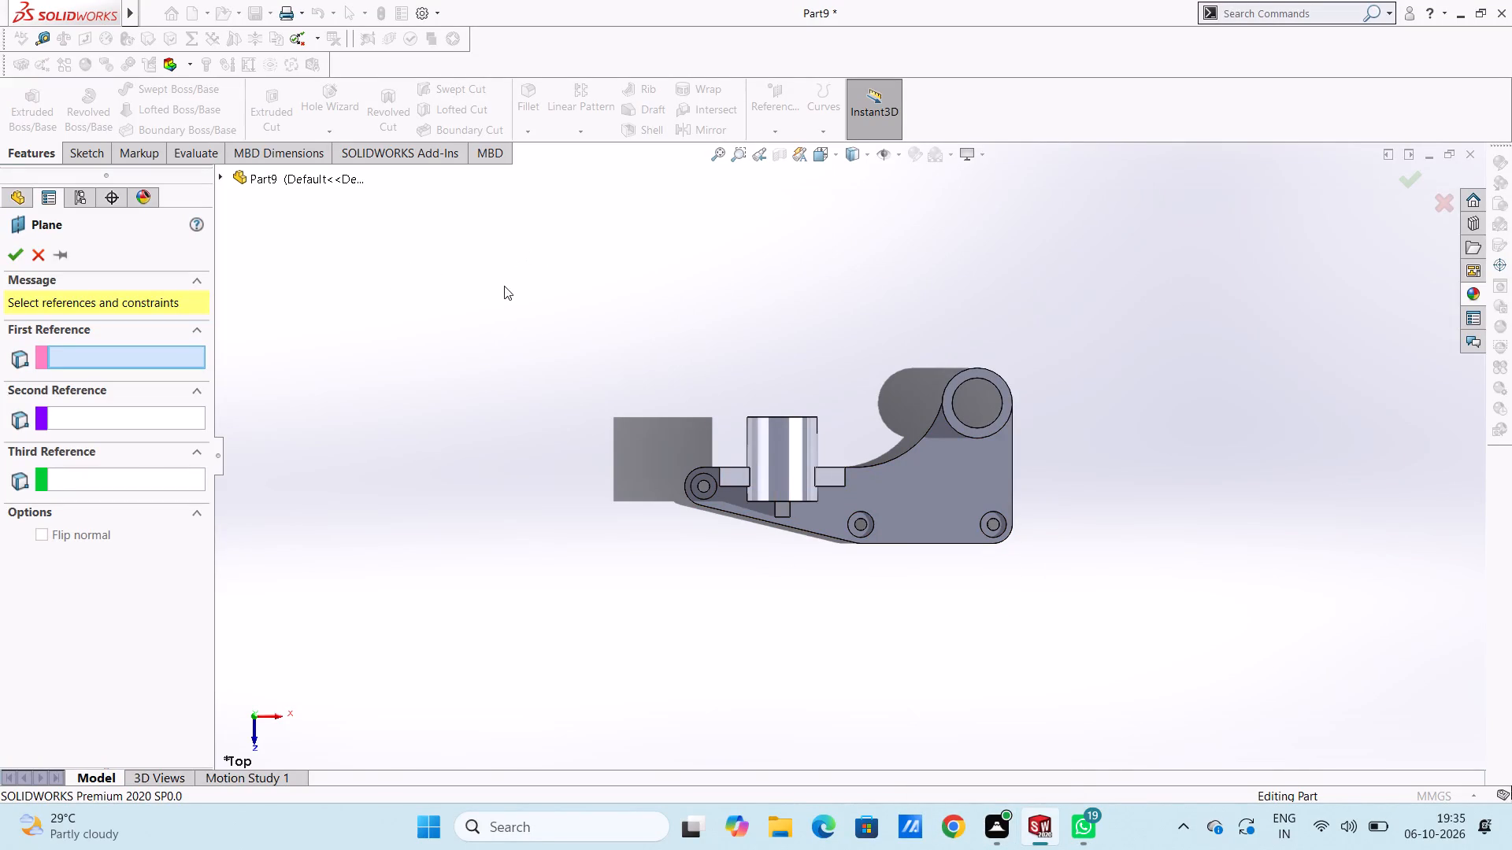
Create a reference plane from the Right Plane with a 0 mm offset distance.
left_click(315, 172)
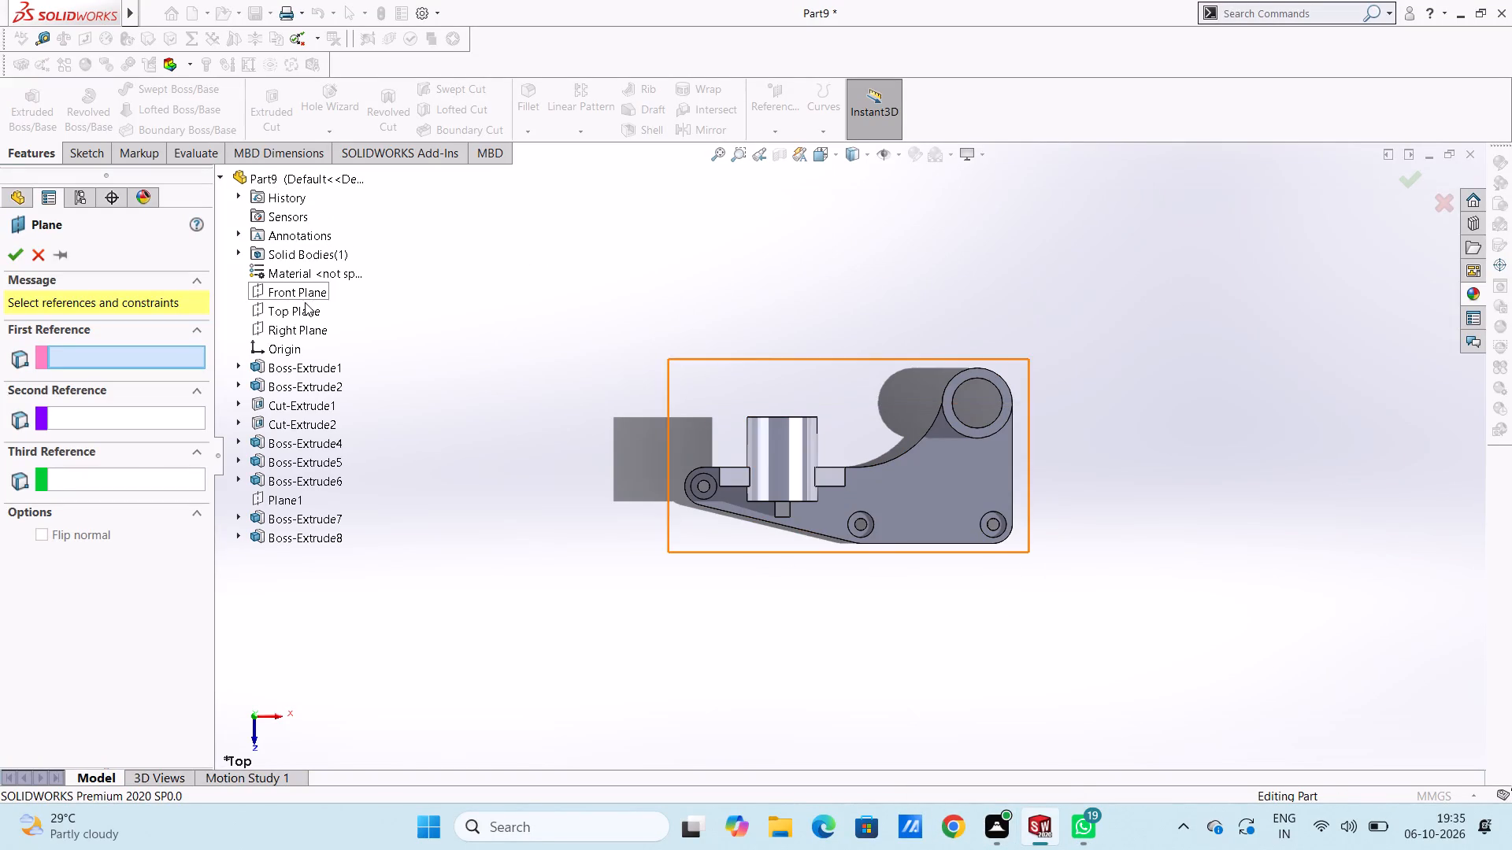
left_click(312, 329)
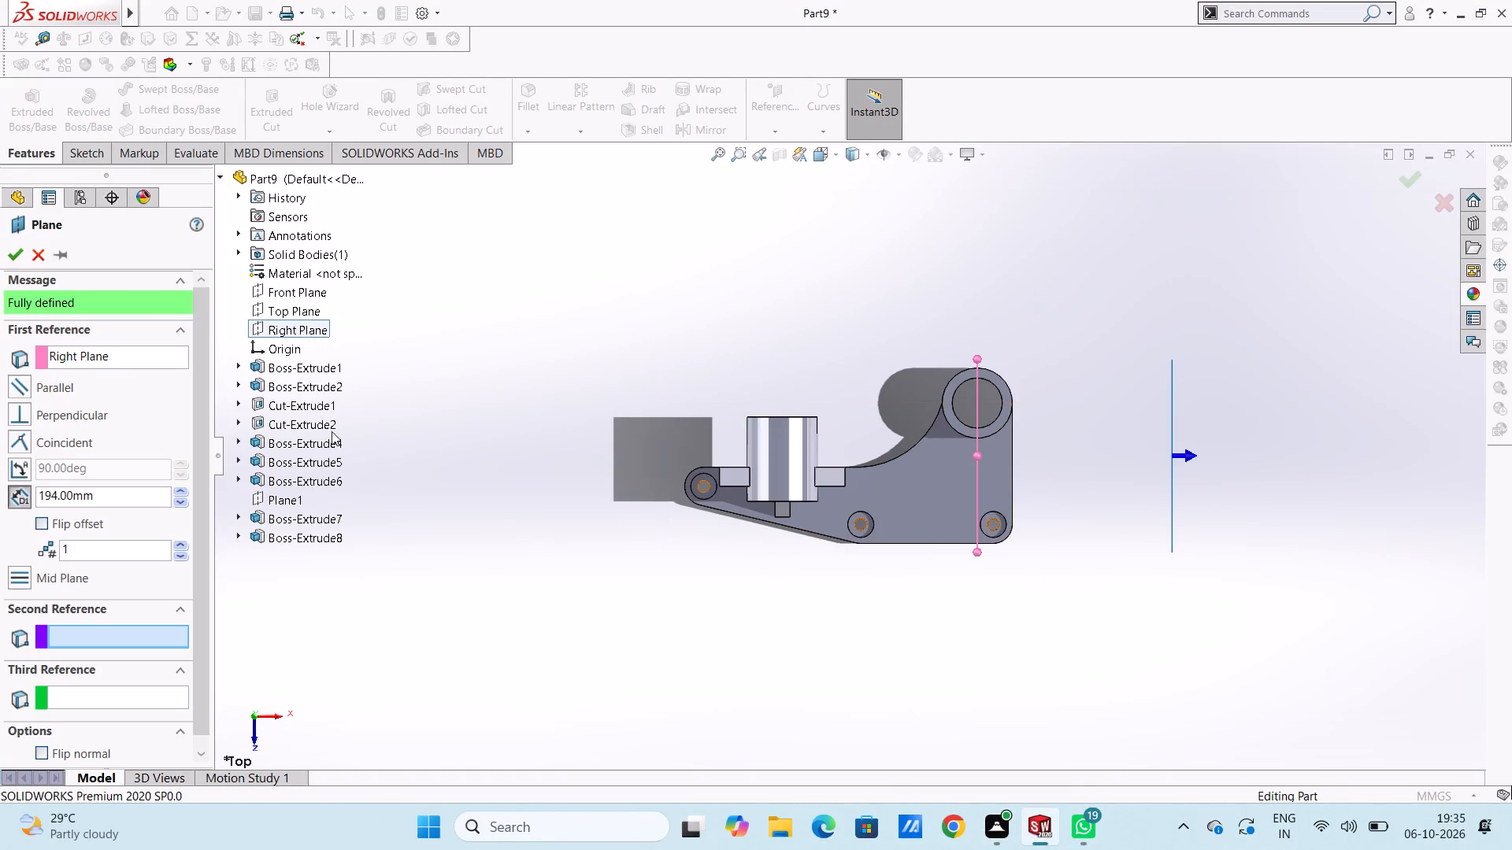
double_click(118, 493)
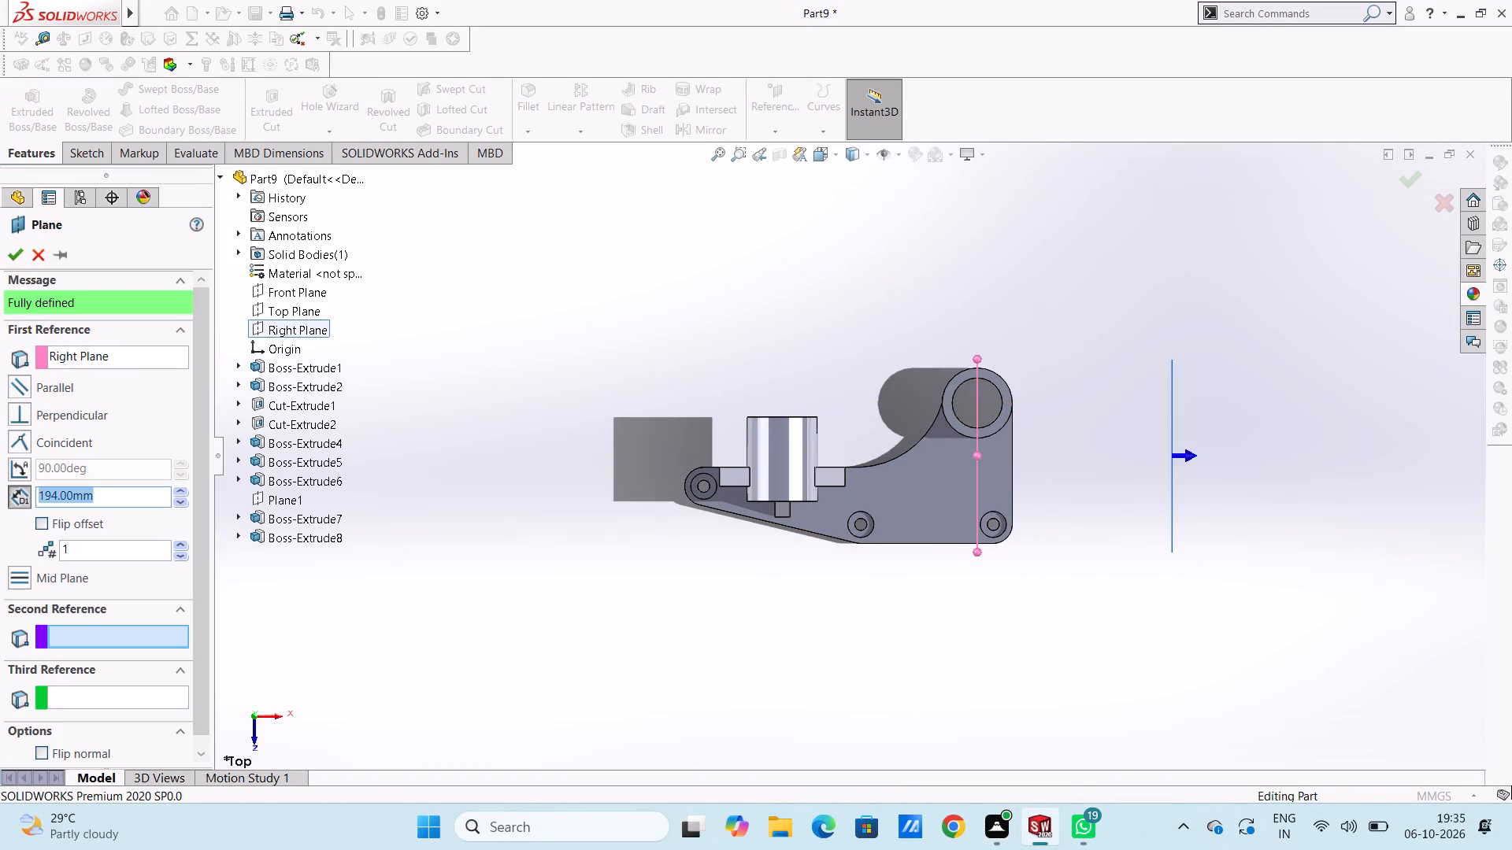
key("0")
key("Return")
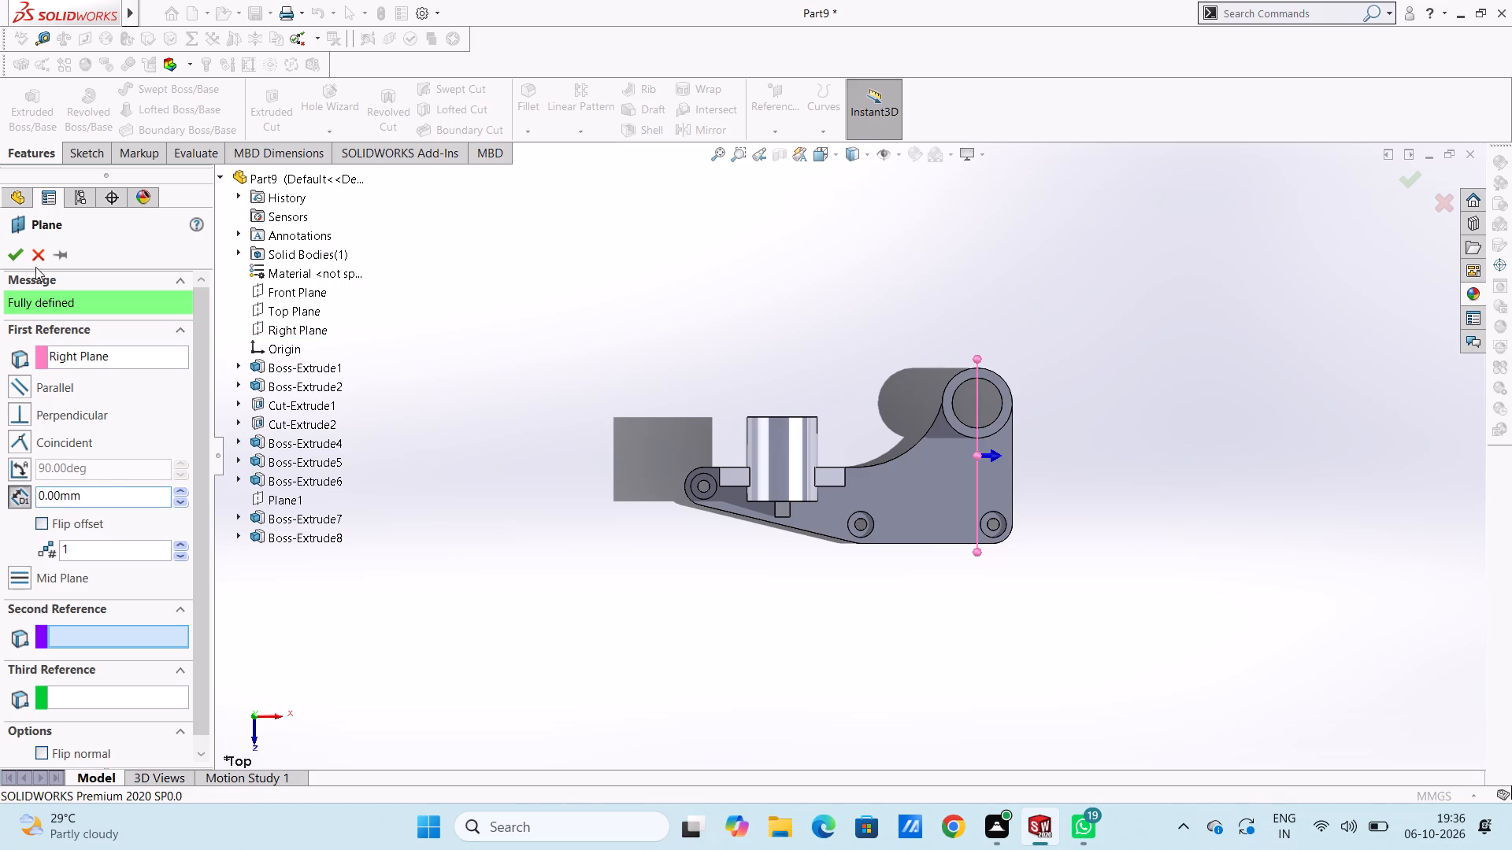
left_click(20, 252)
left_click(304, 386)
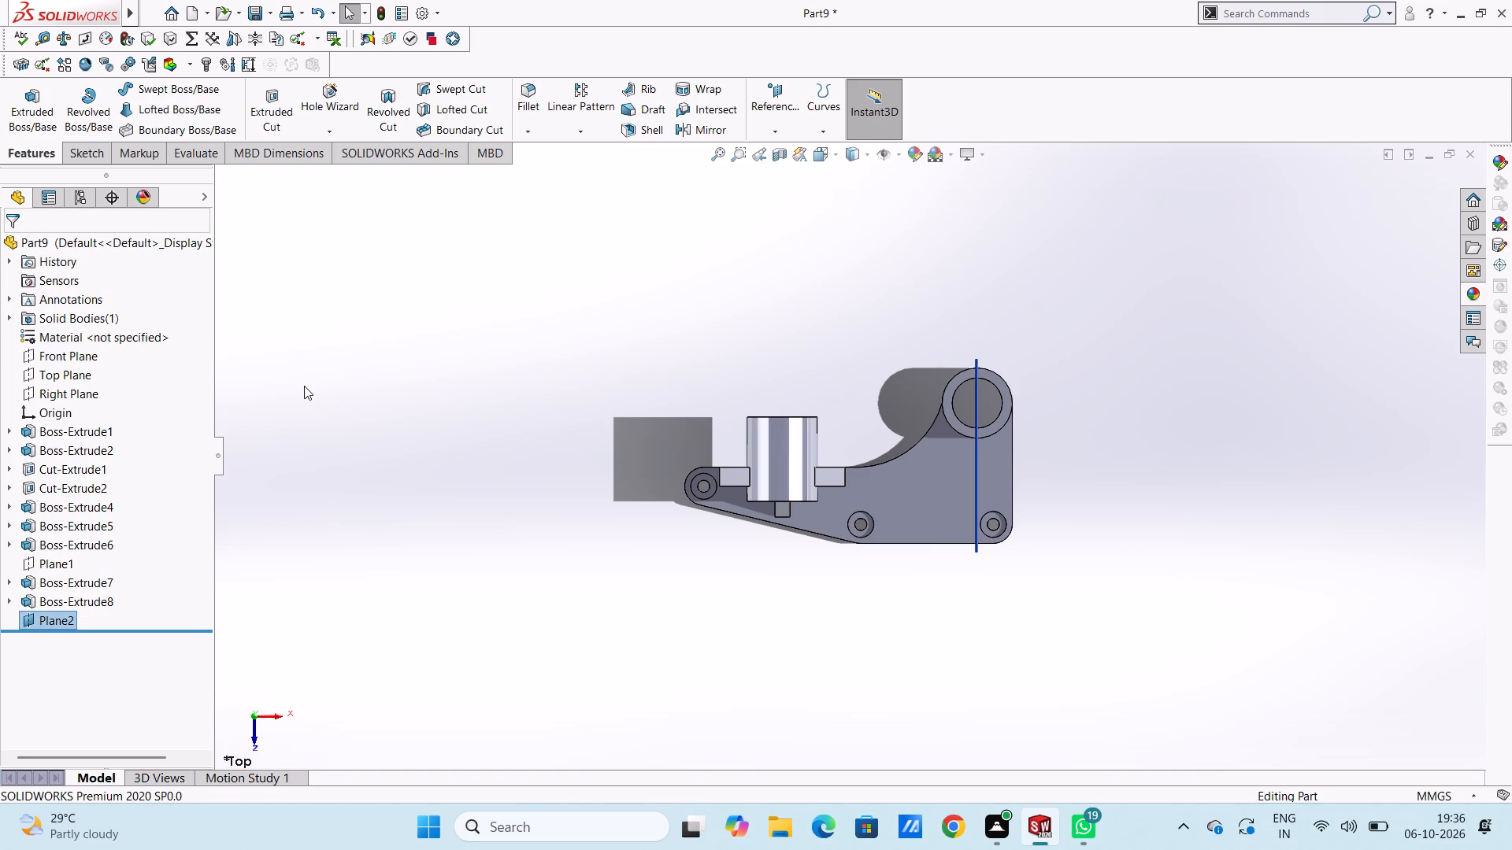
Start a sketch on the new plane and draw a horizontal line about 64 mm long along the base plate's top surface.
key("ctrl+4")
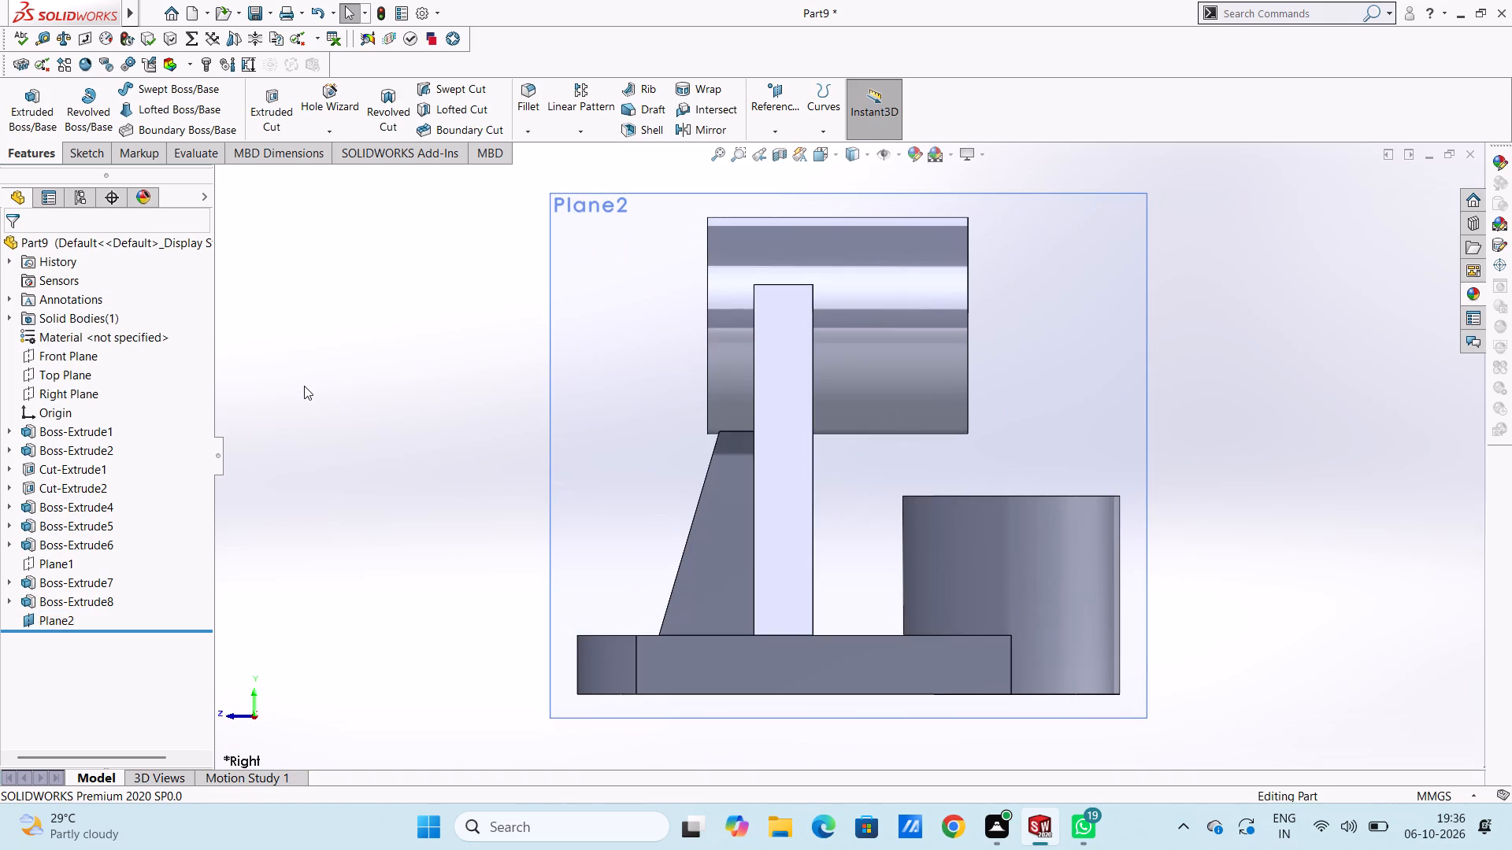
scroll(304, 386, "up", 1)
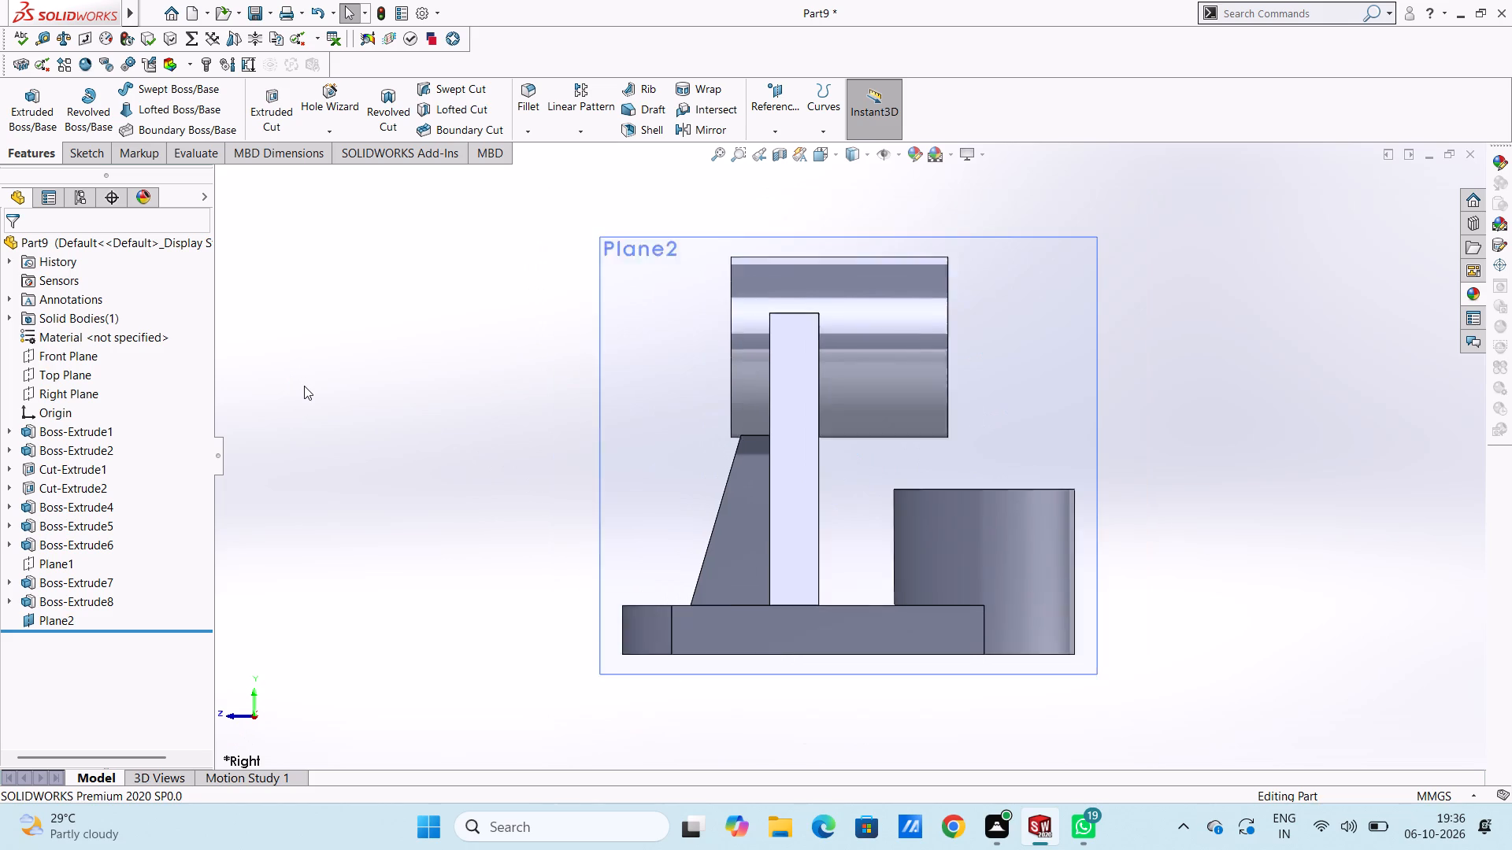
scroll(304, 386, "up", 1)
left_click(663, 394)
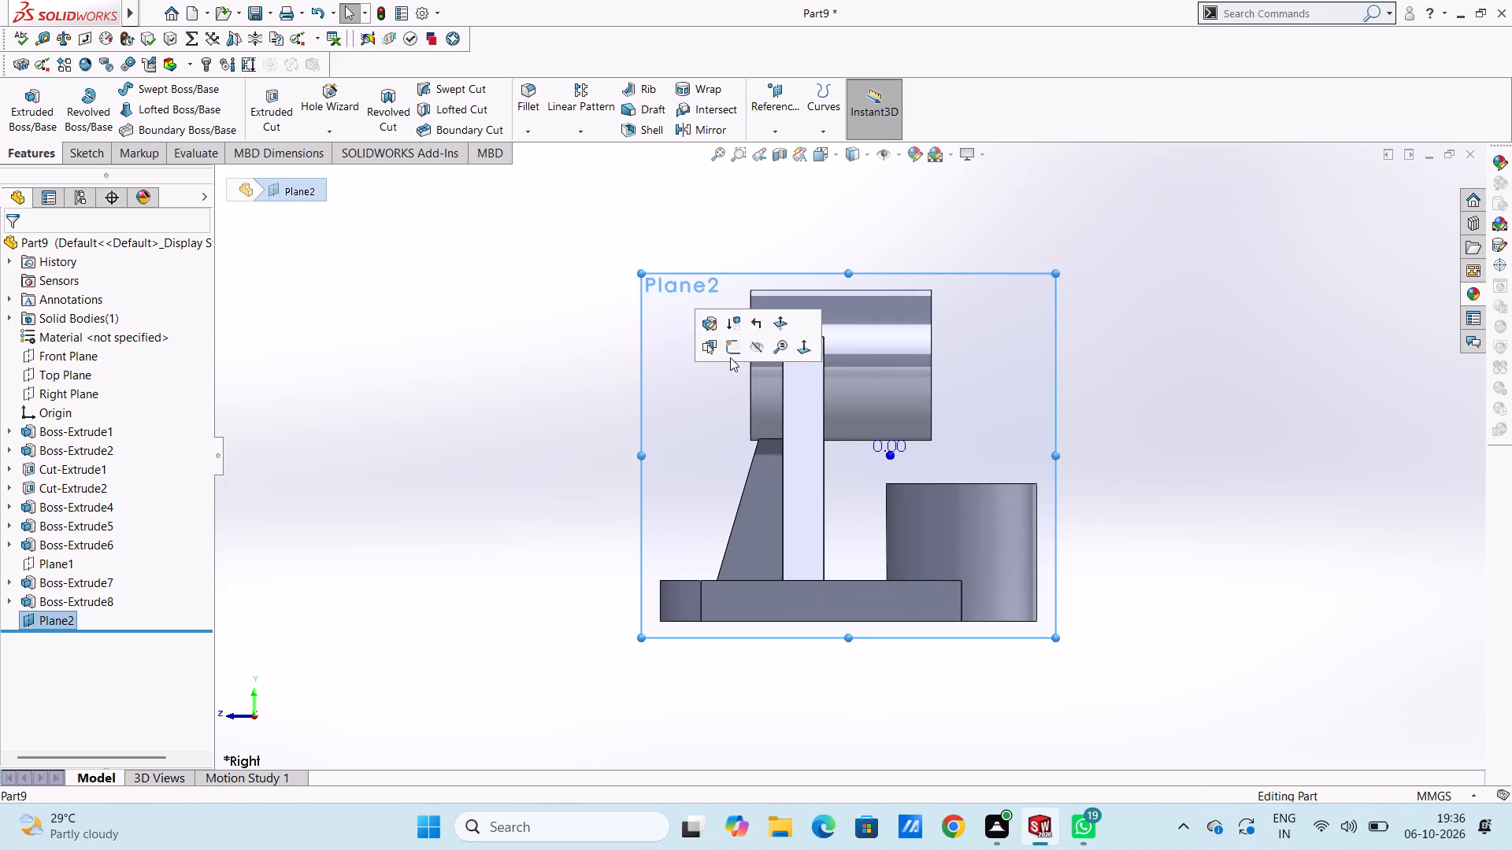
left_click(731, 350)
left_click(547, 425)
scroll(546, 427, "up", 2)
scroll(963, 416, "down", 2)
scroll(1030, 486, "up", 3)
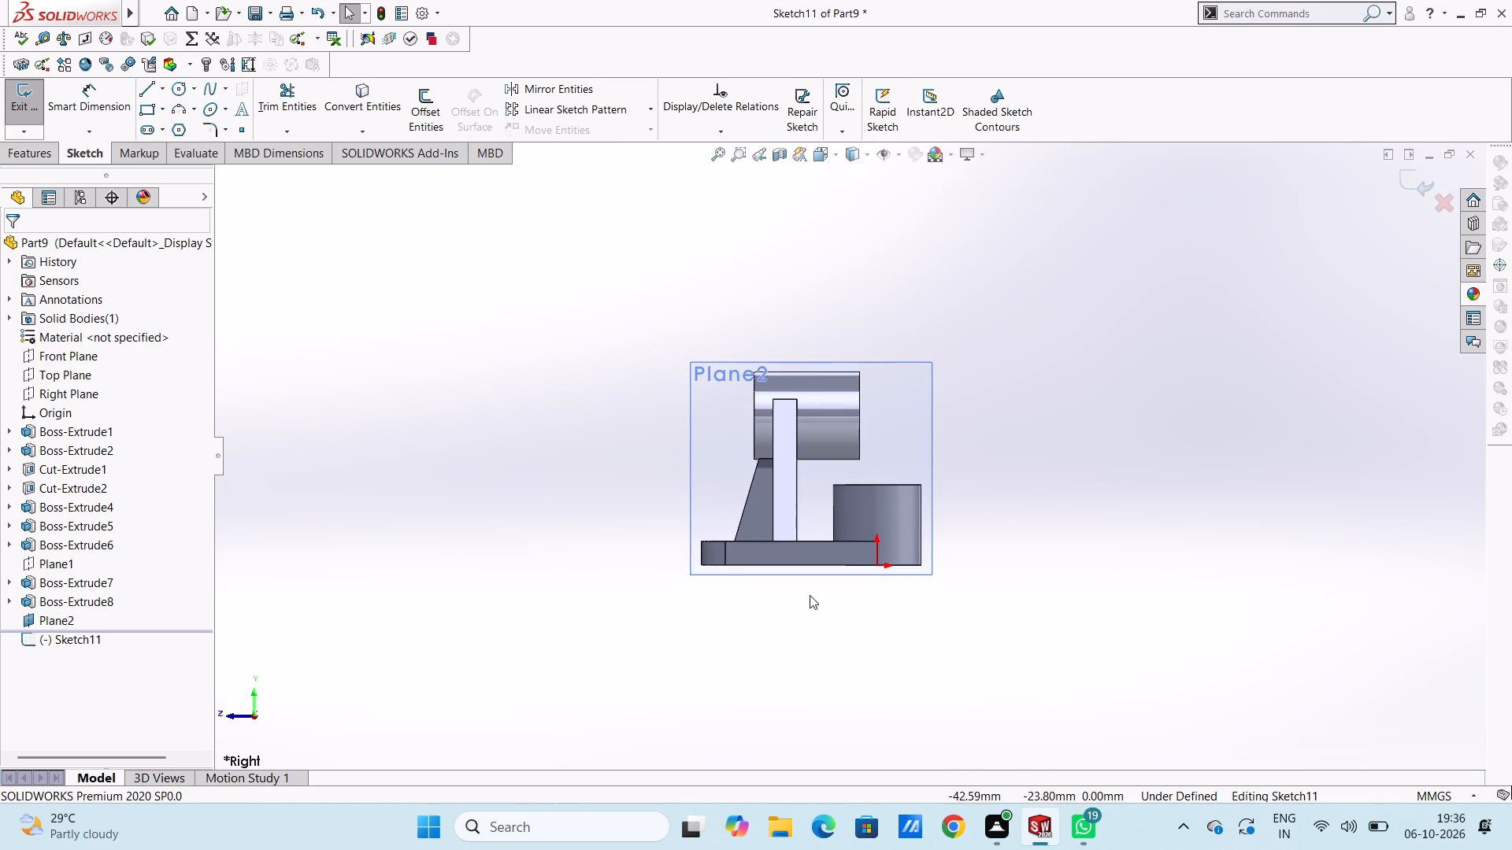
scroll(613, 545, "down", 1)
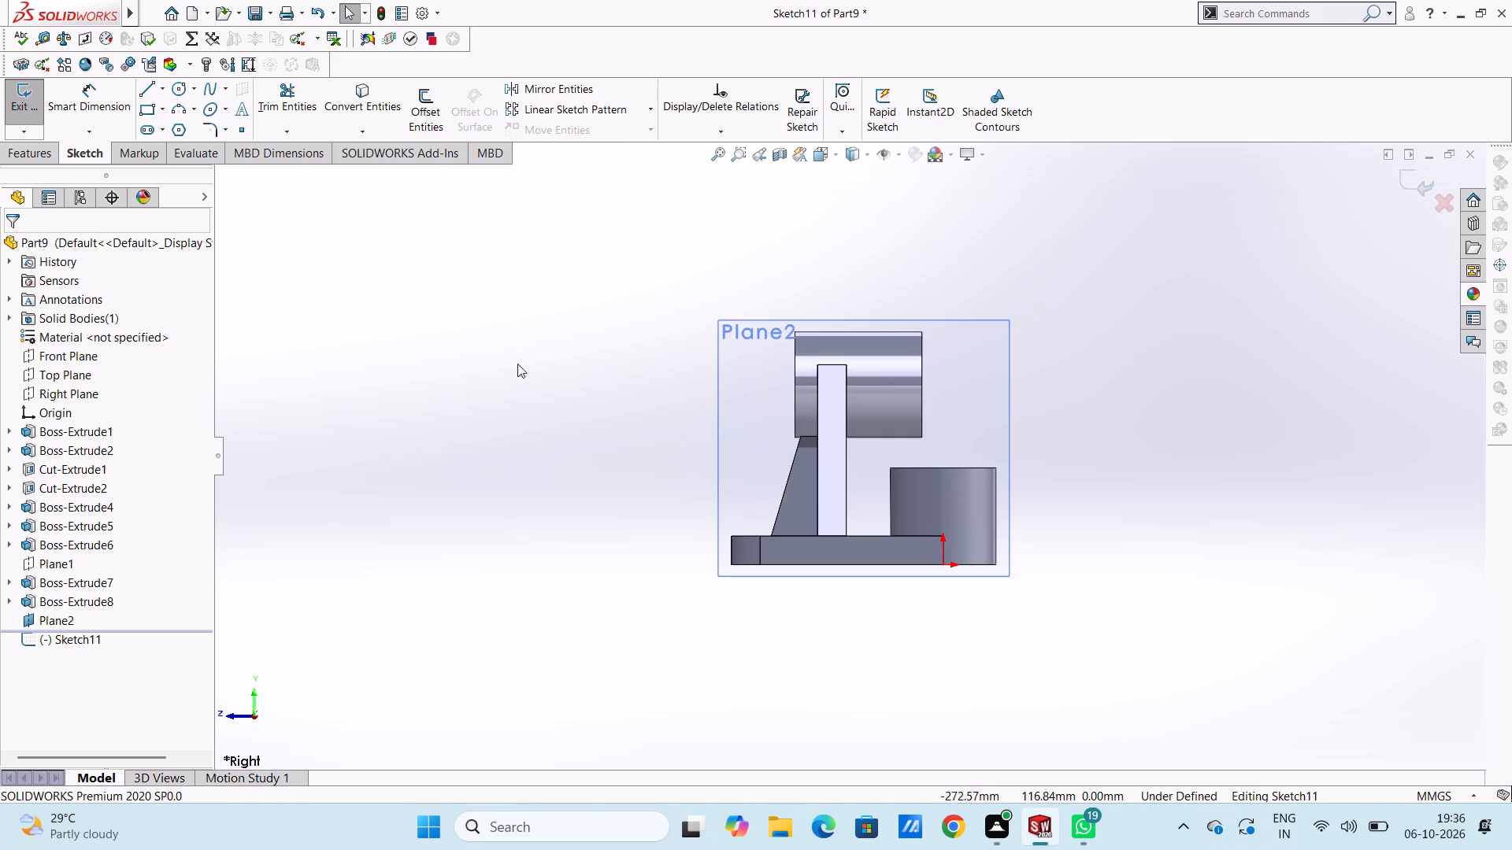
left_click(150, 92)
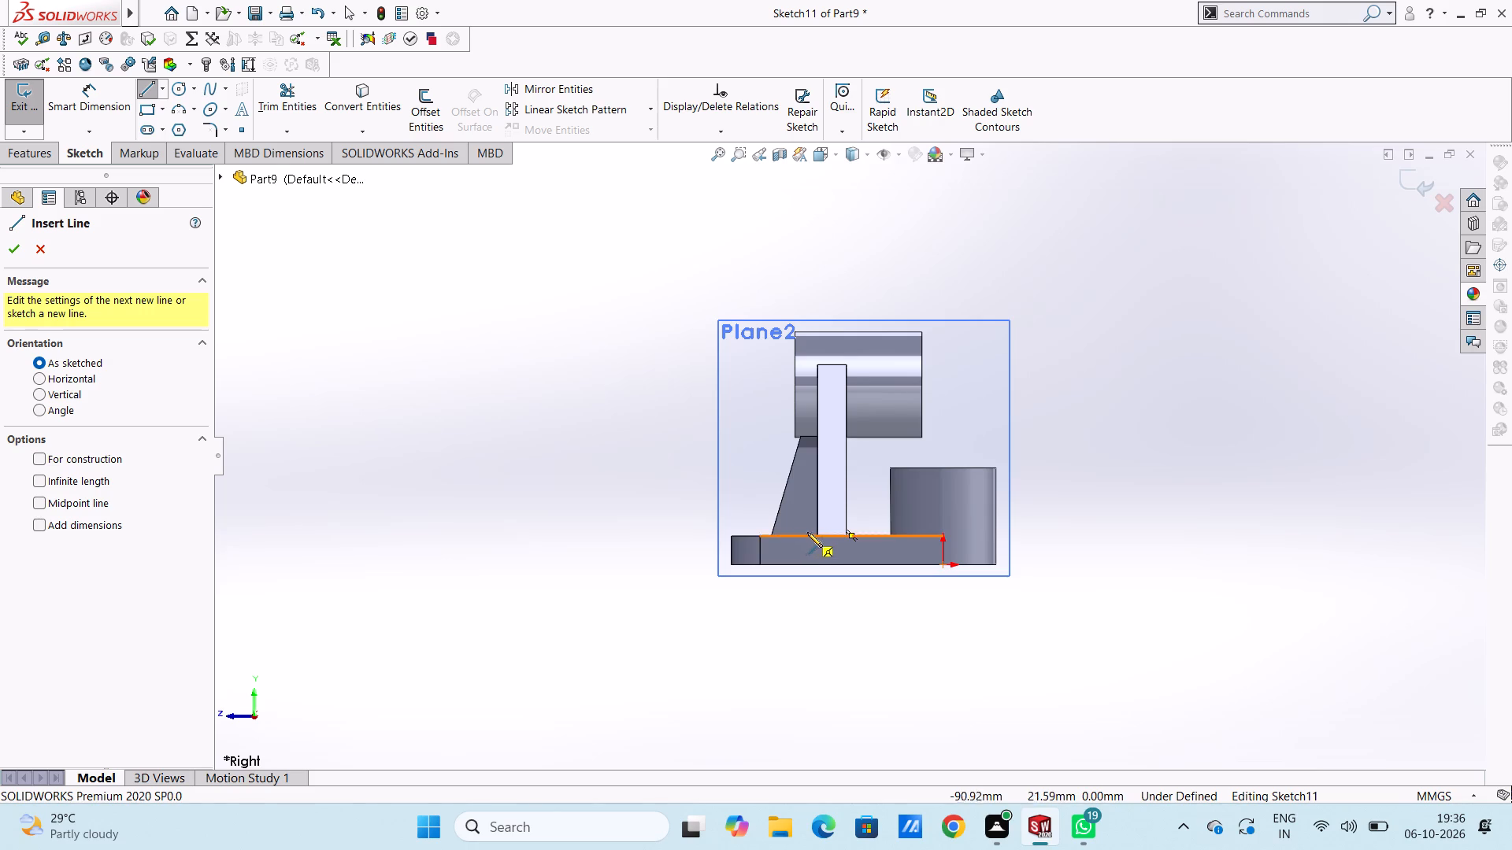
middle_click_drag(807, 532, 811, 564)
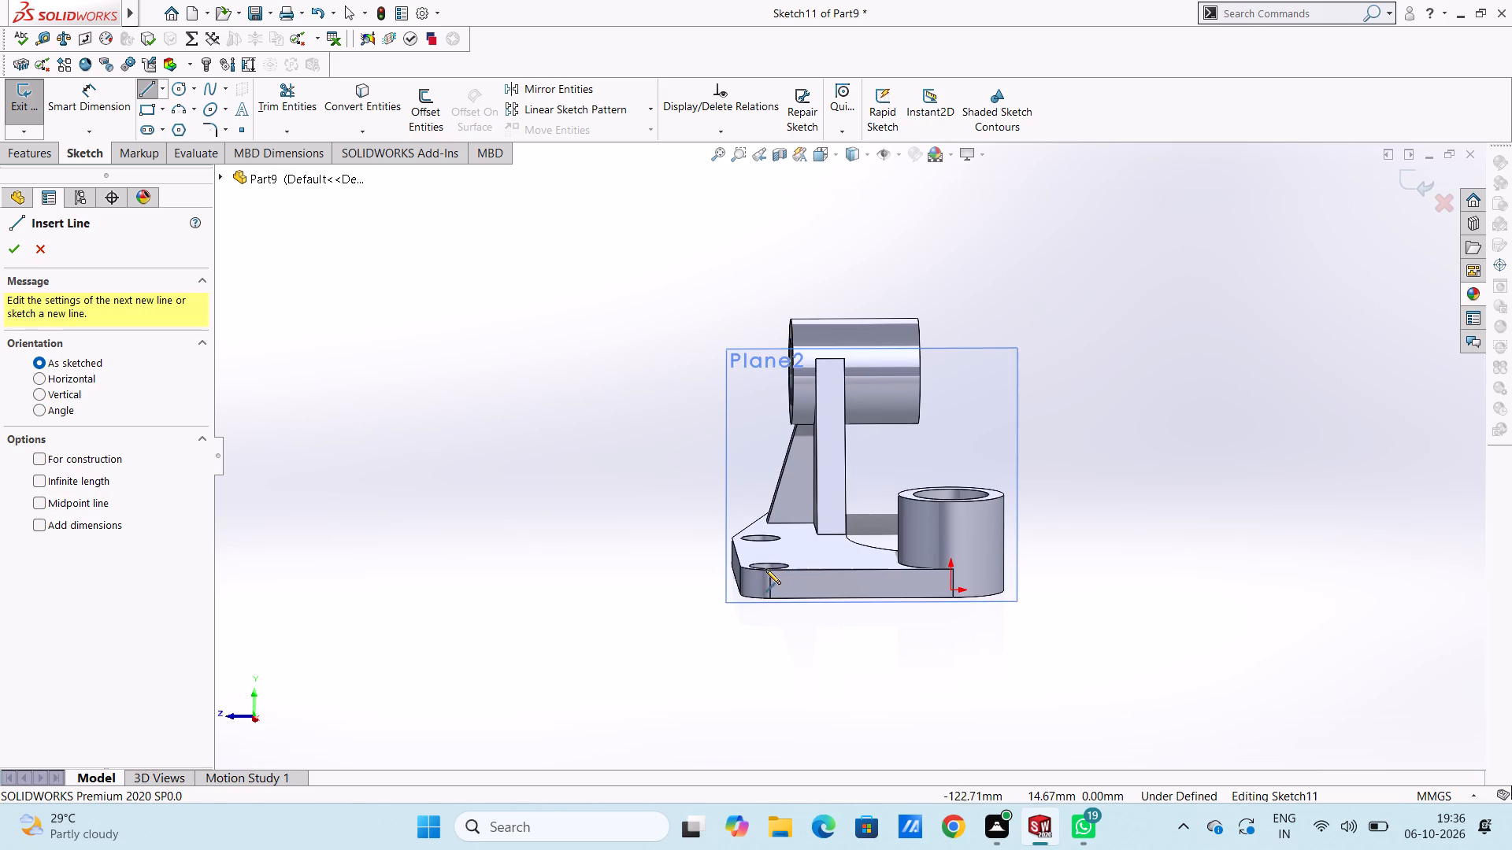
left_click(813, 566)
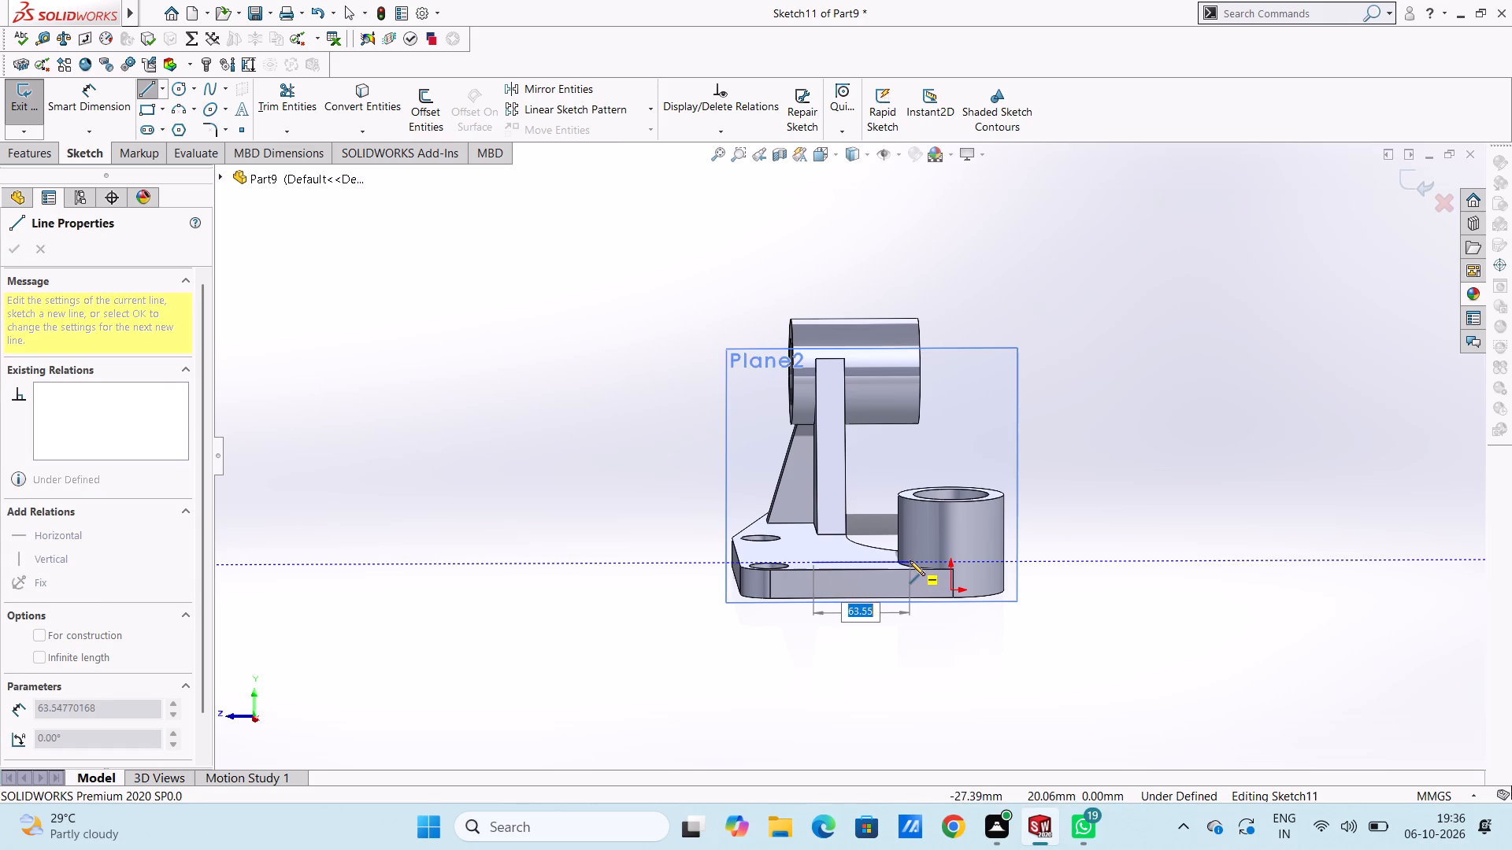
left_click(910, 560)
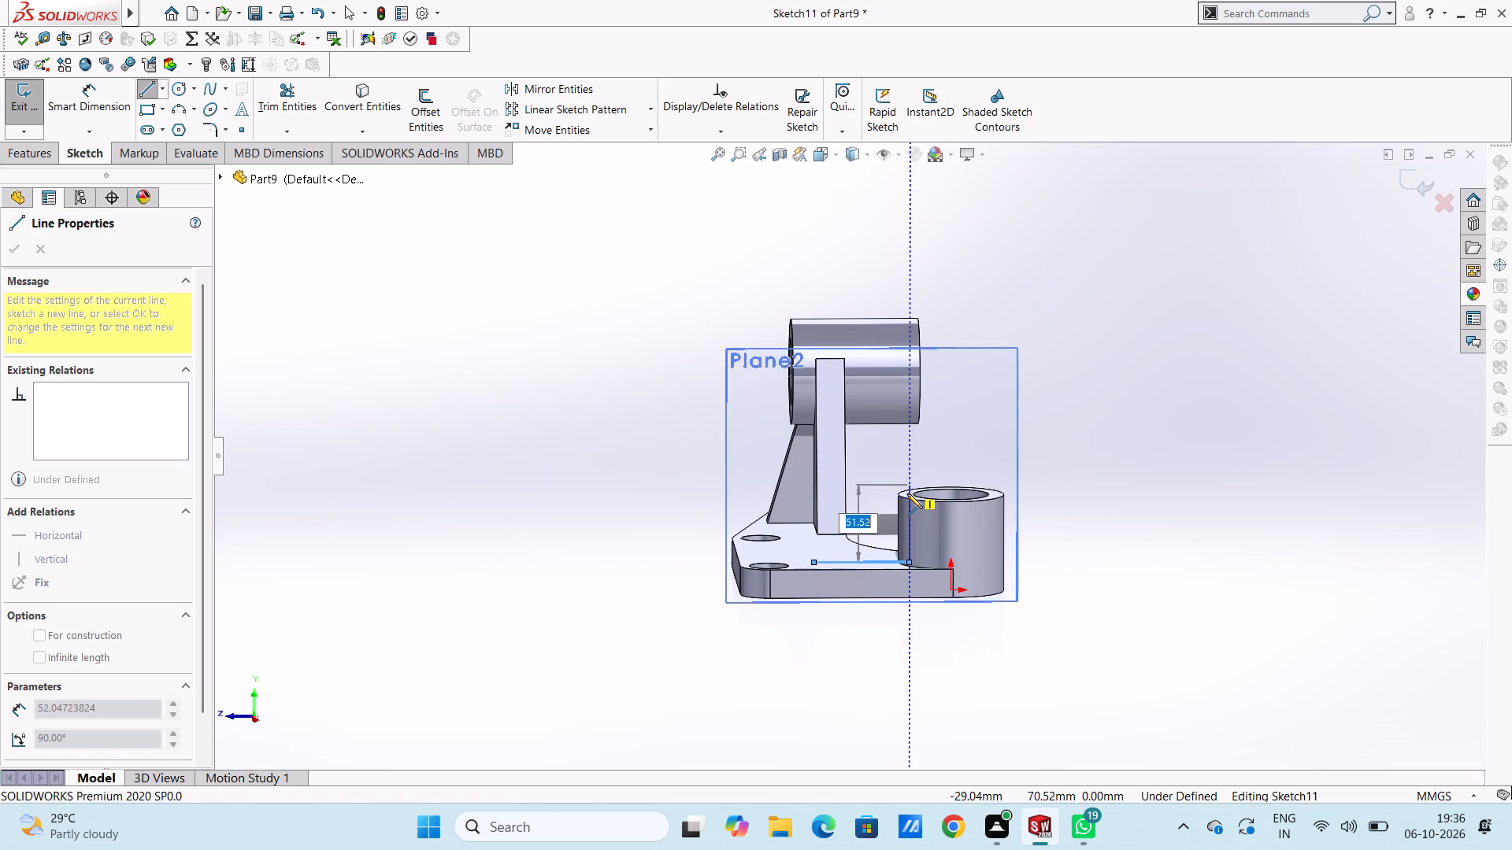
key("Escape")
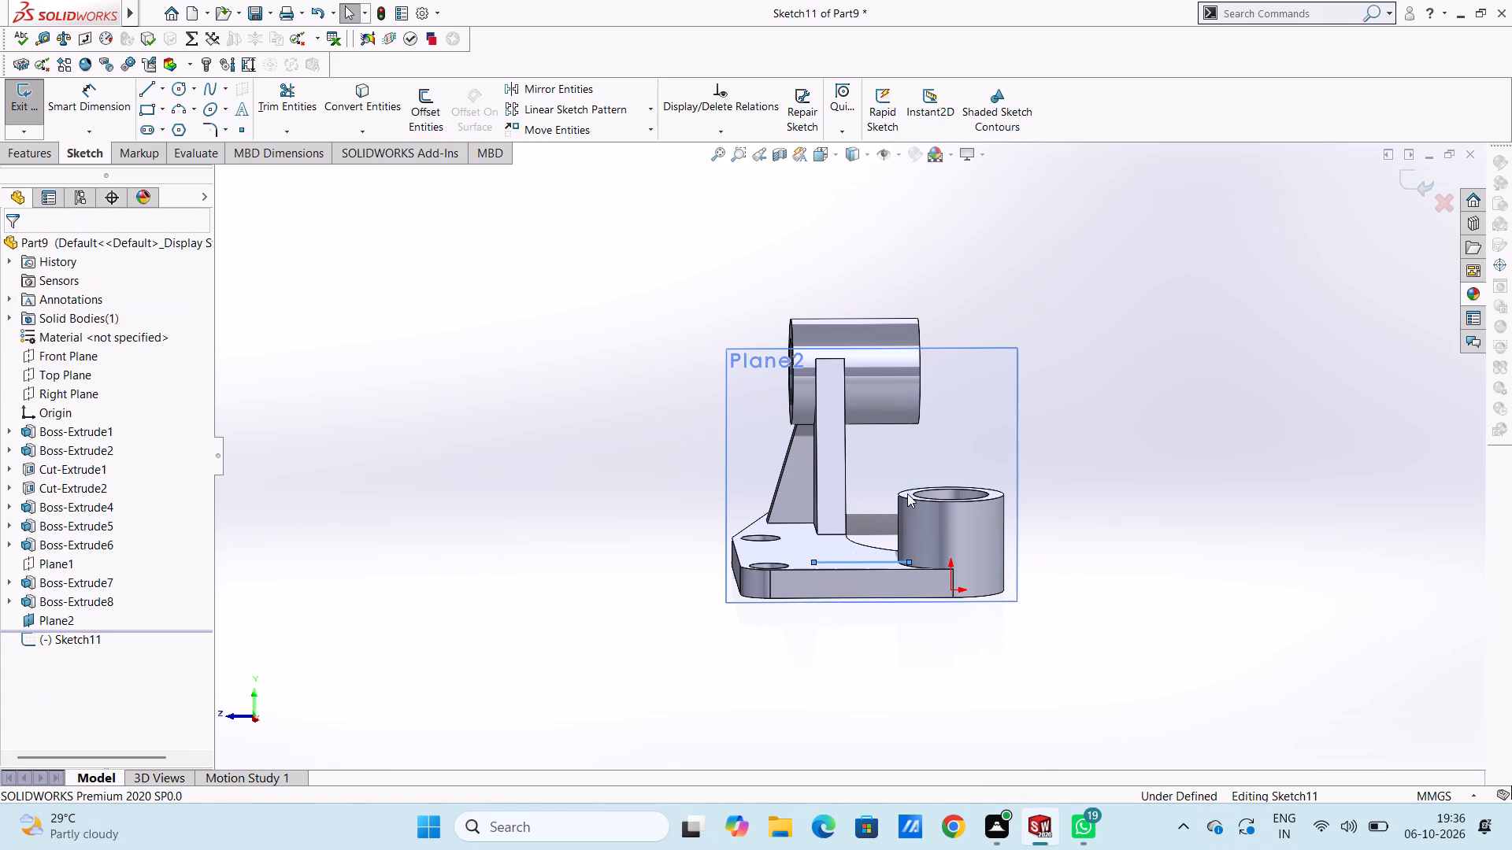
Close the rib profile with a 45 mm vertical line, a short top line to the ring boss's corner, and a slanted line to the base line's free end.
key("ctrl+4")
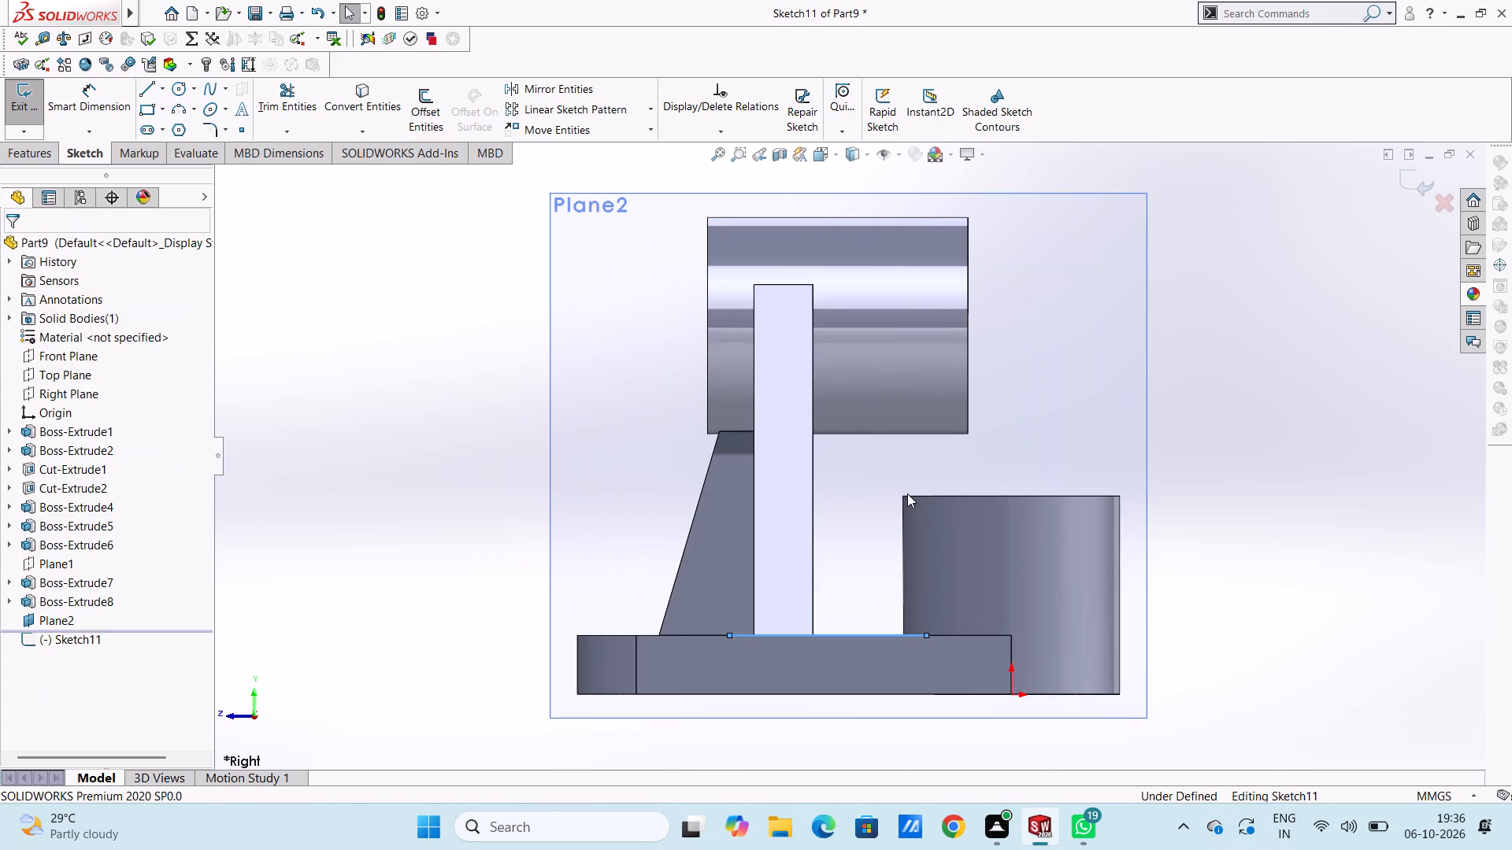
scroll(907, 493, "up", 2)
middle_click_drag(895, 493, 888, 592)
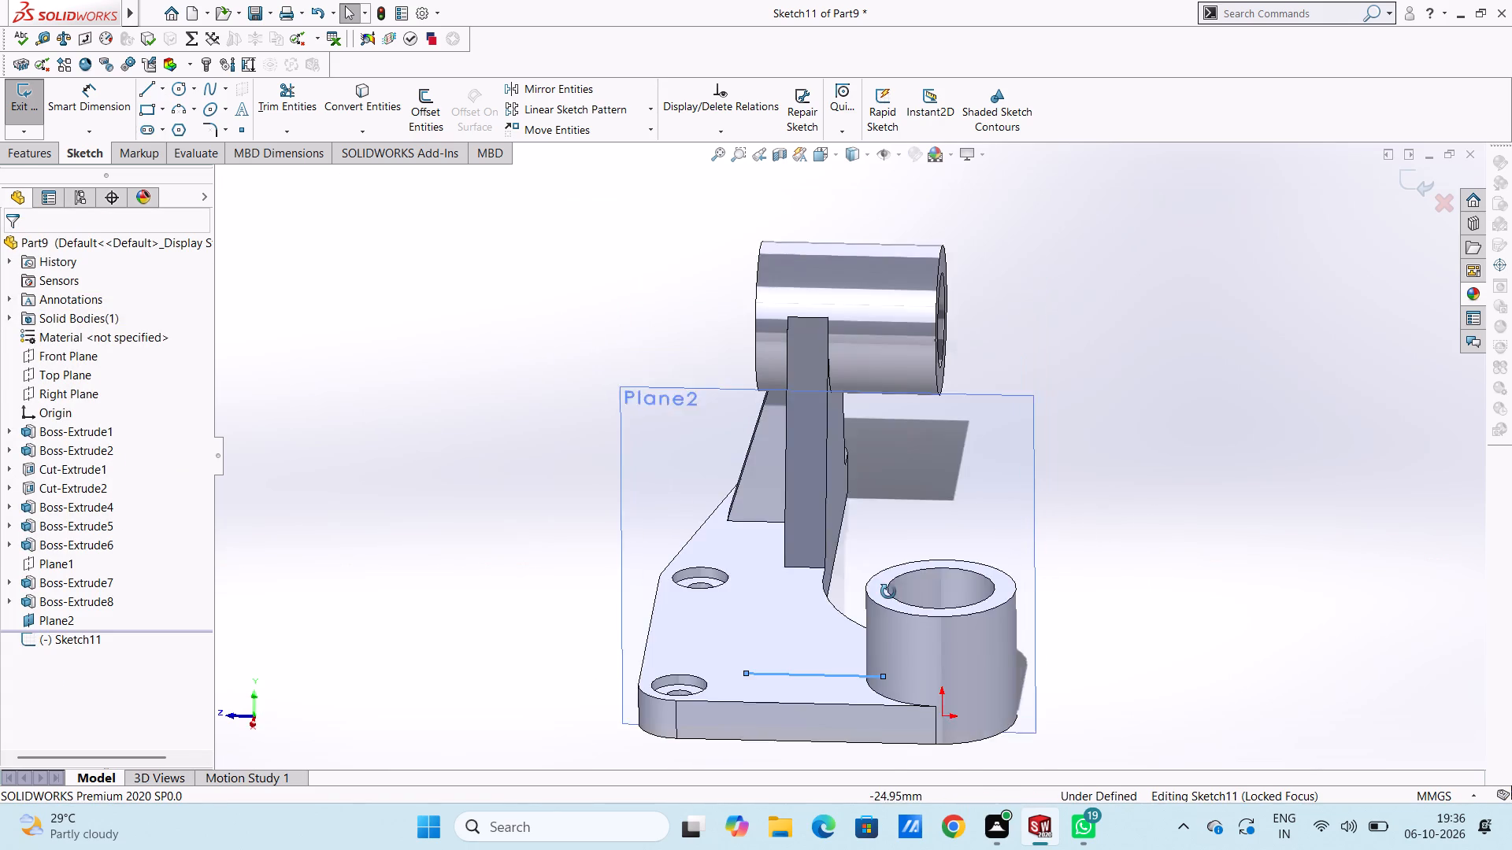
middle_click_drag(888, 592, 891, 521)
middle_click(892, 509)
middle_click(892, 509)
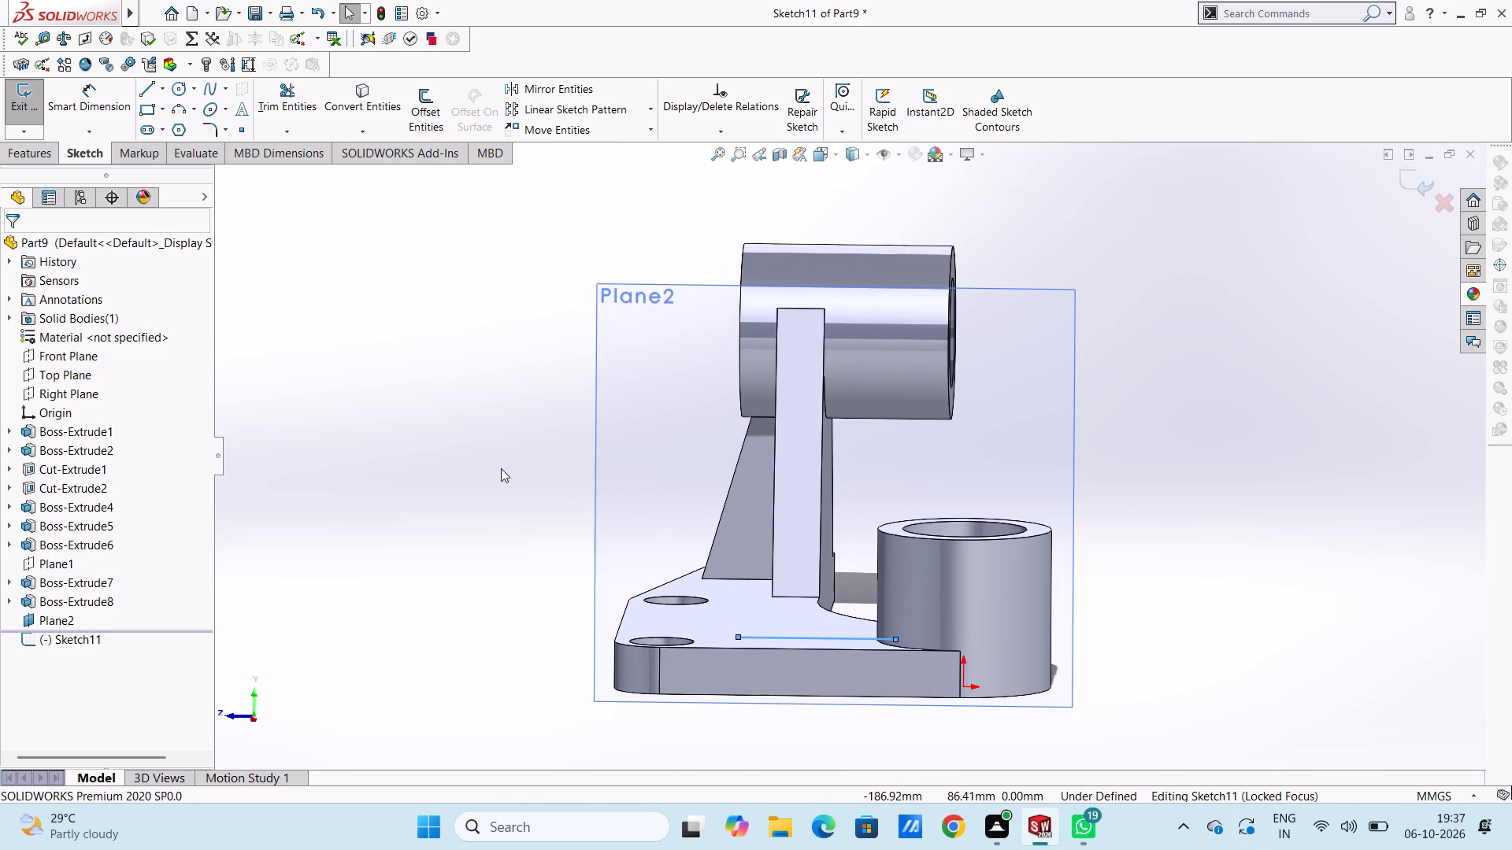
key("ctrl+4")
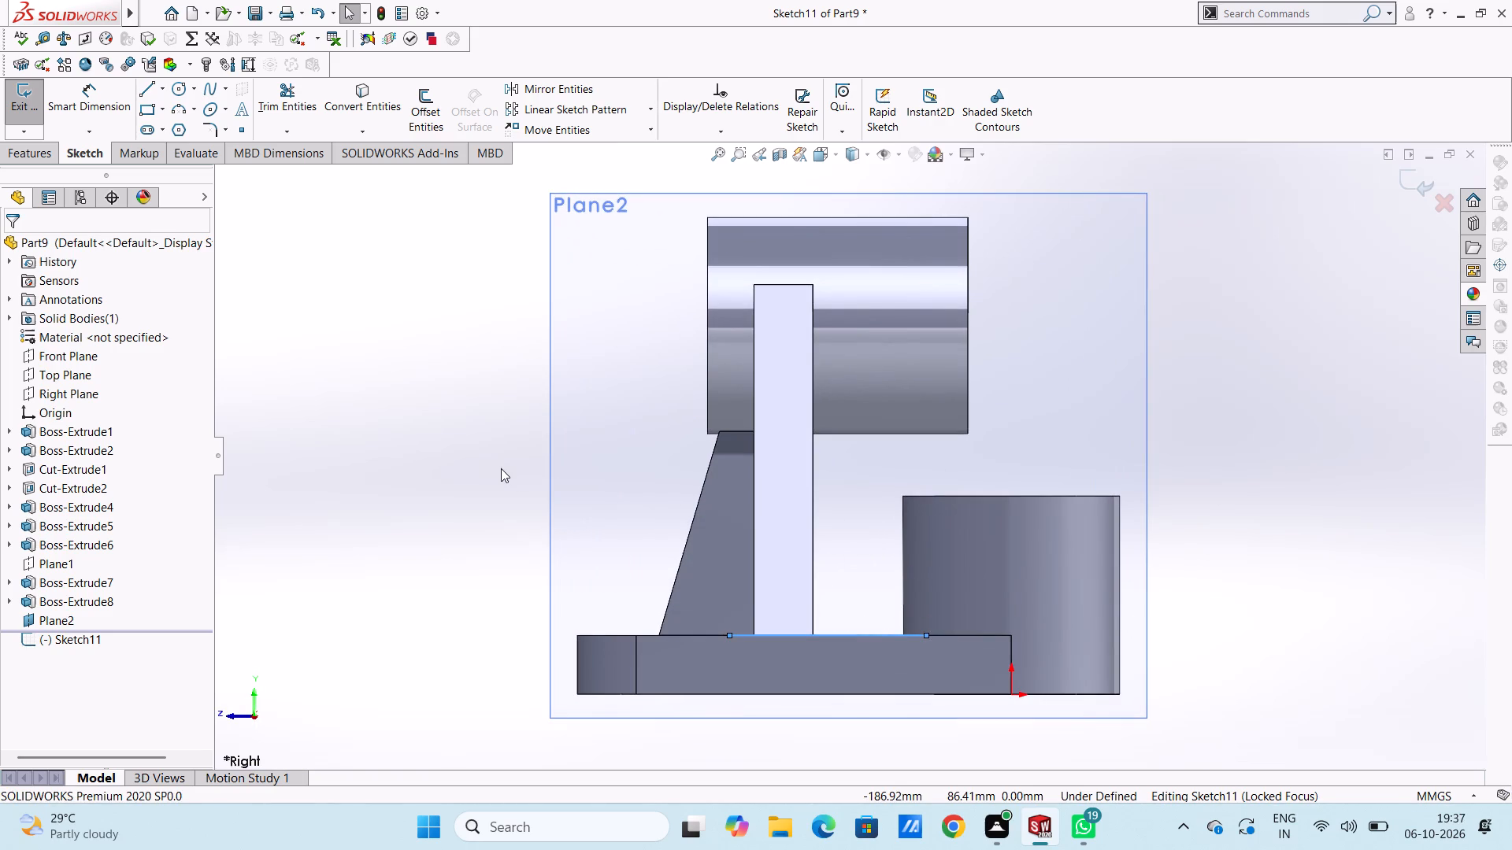
scroll(501, 468, "up", 2)
left_click(501, 468)
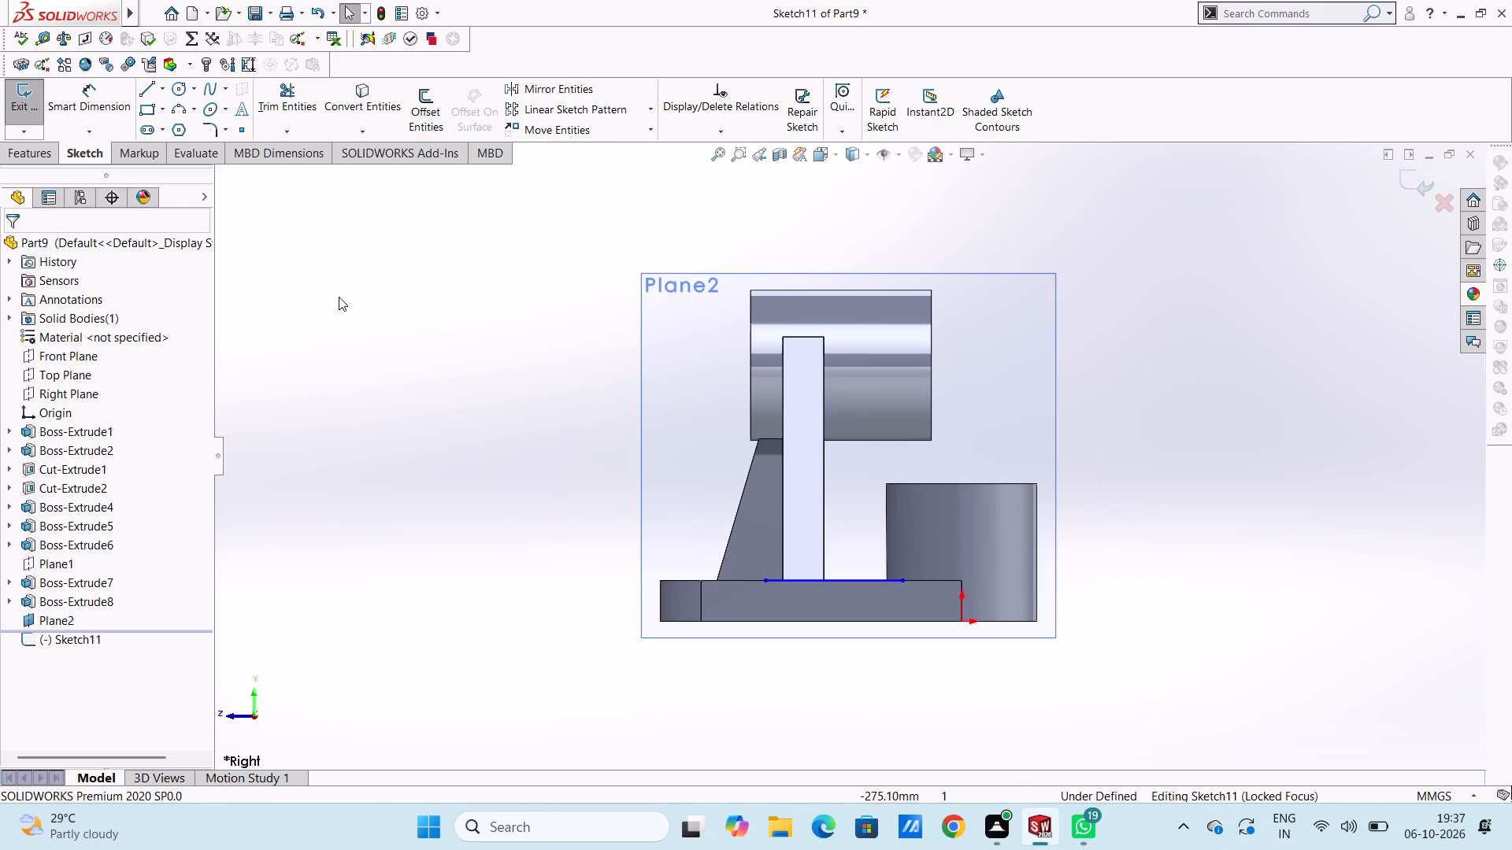
left_click(146, 91)
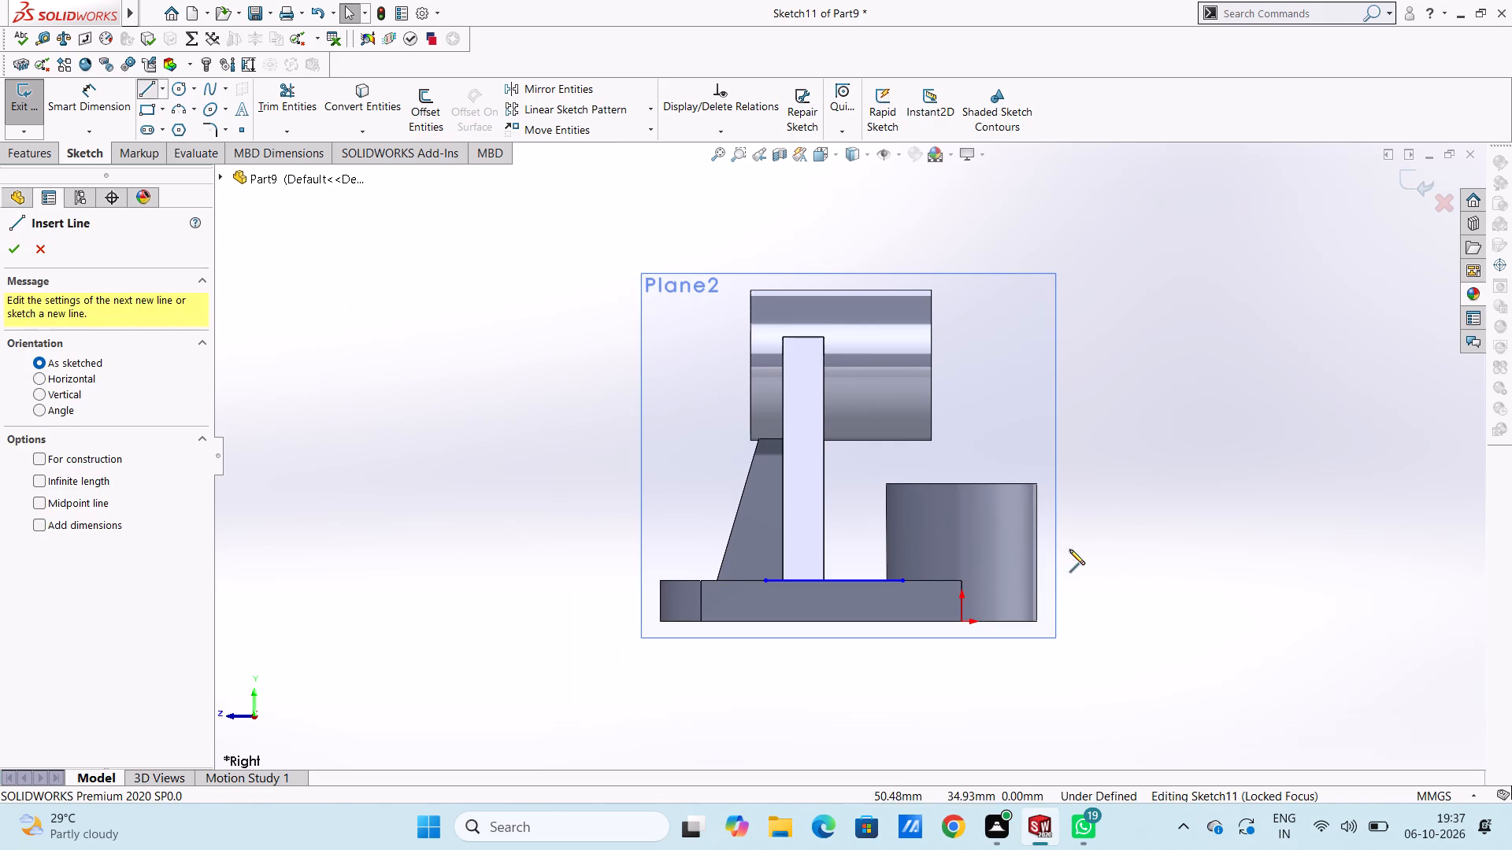
left_click(905, 579)
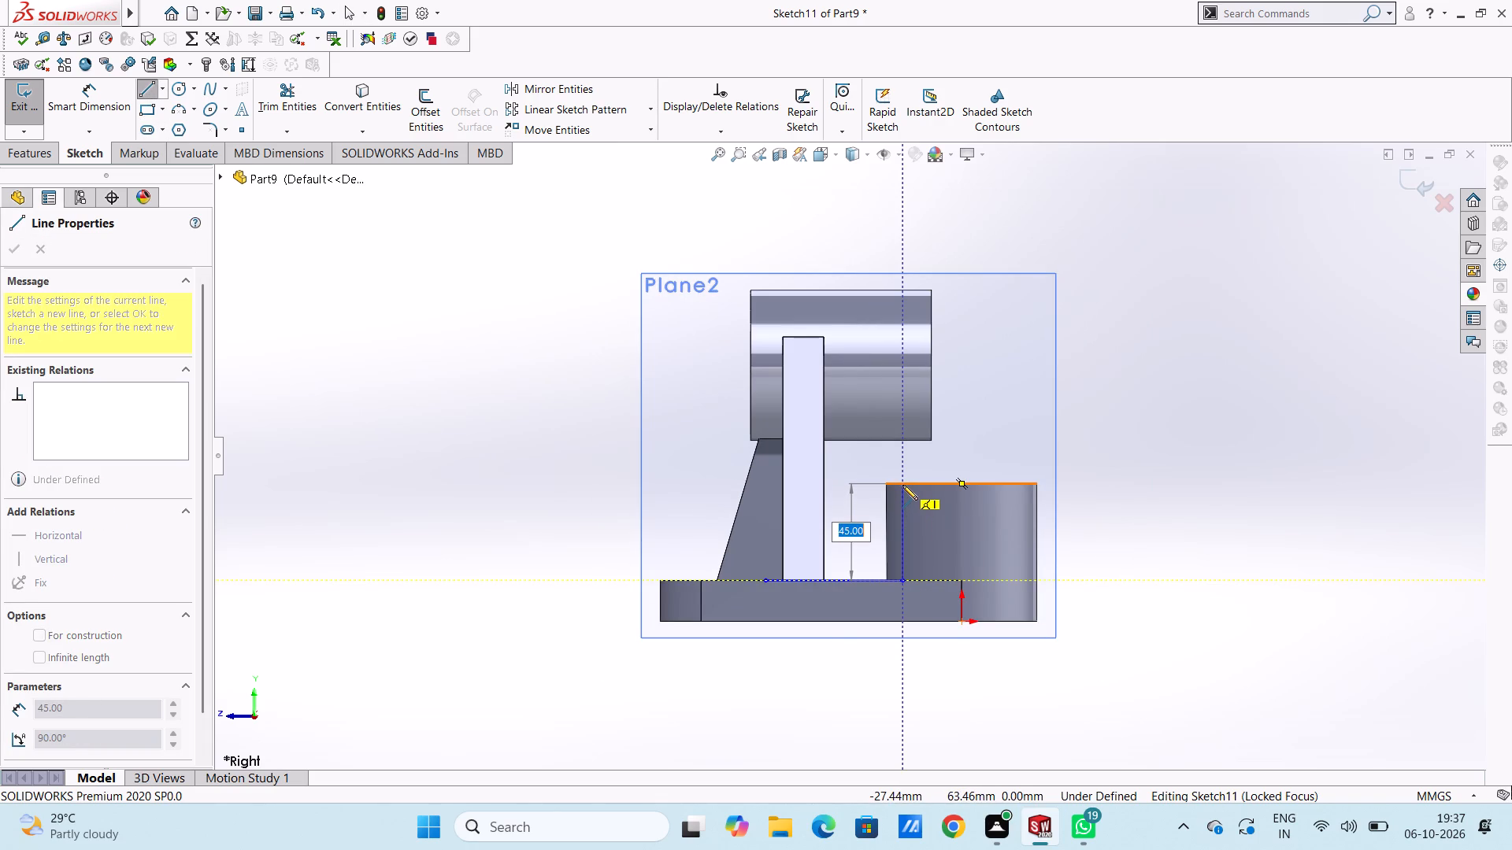
left_click(902, 485)
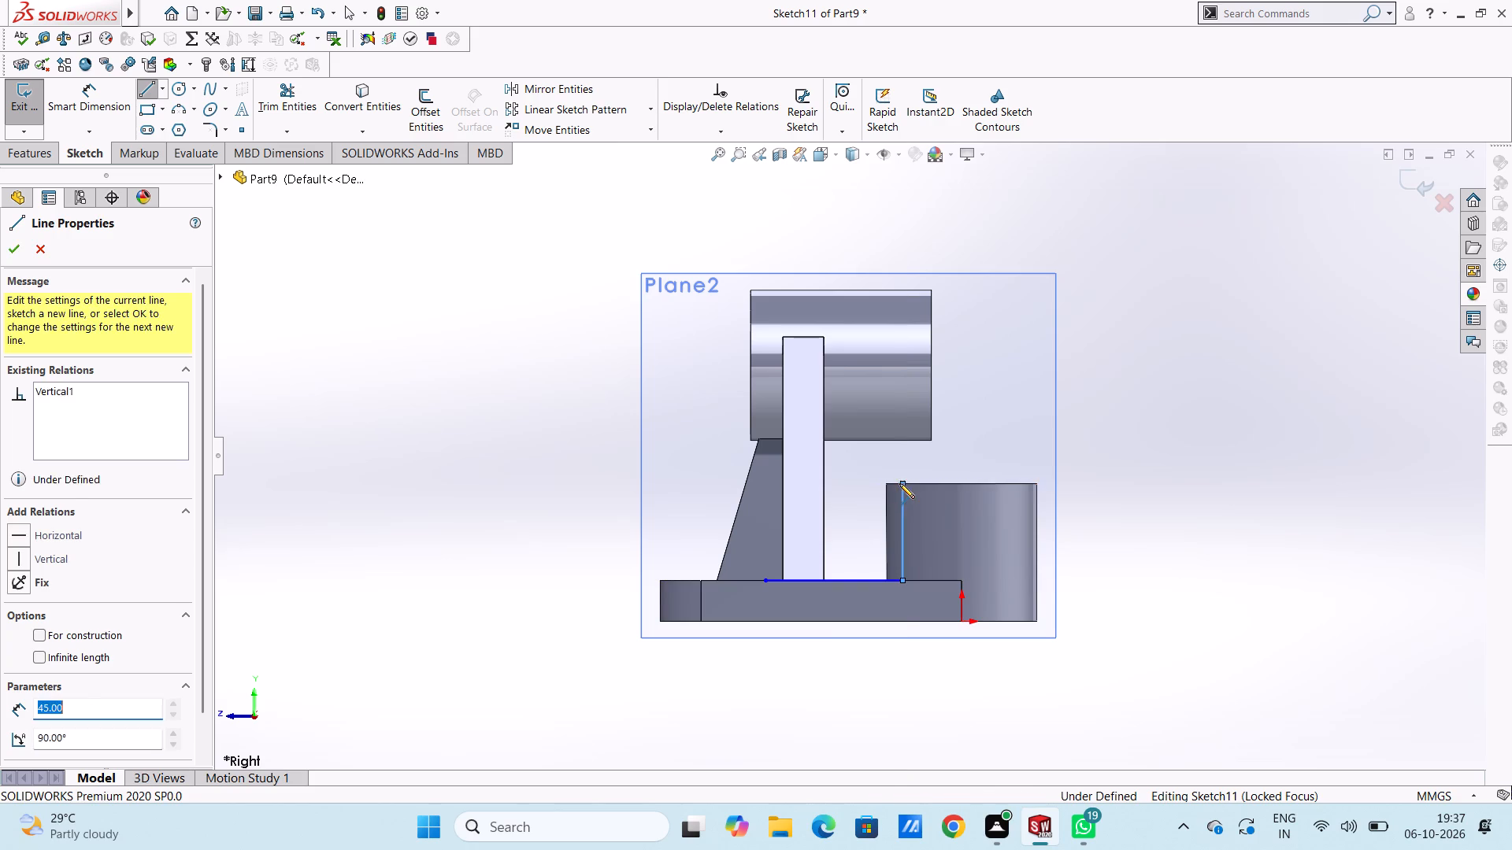
left_click(884, 483)
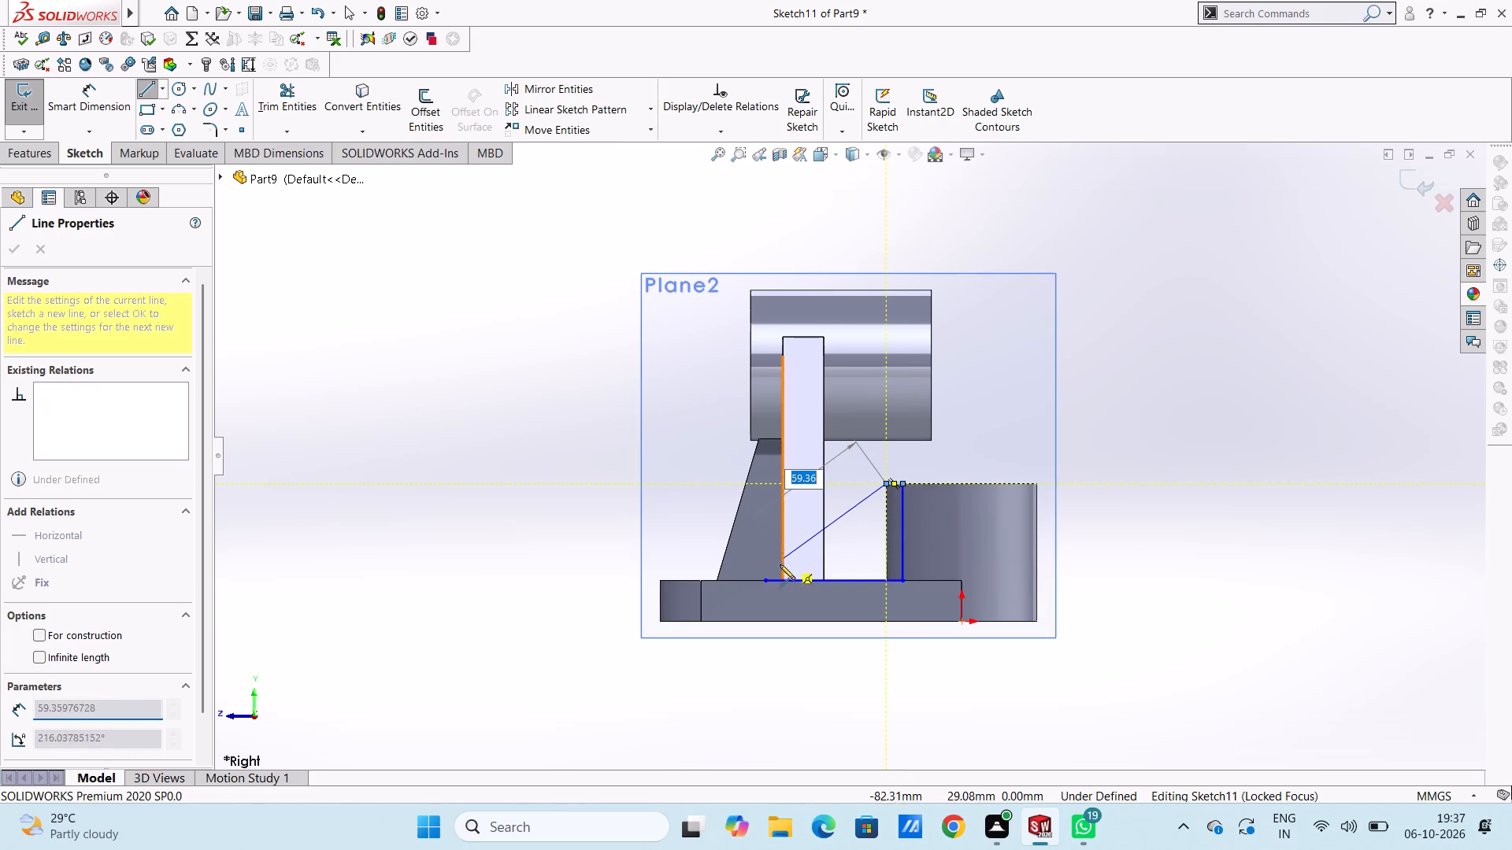
left_click(762, 581)
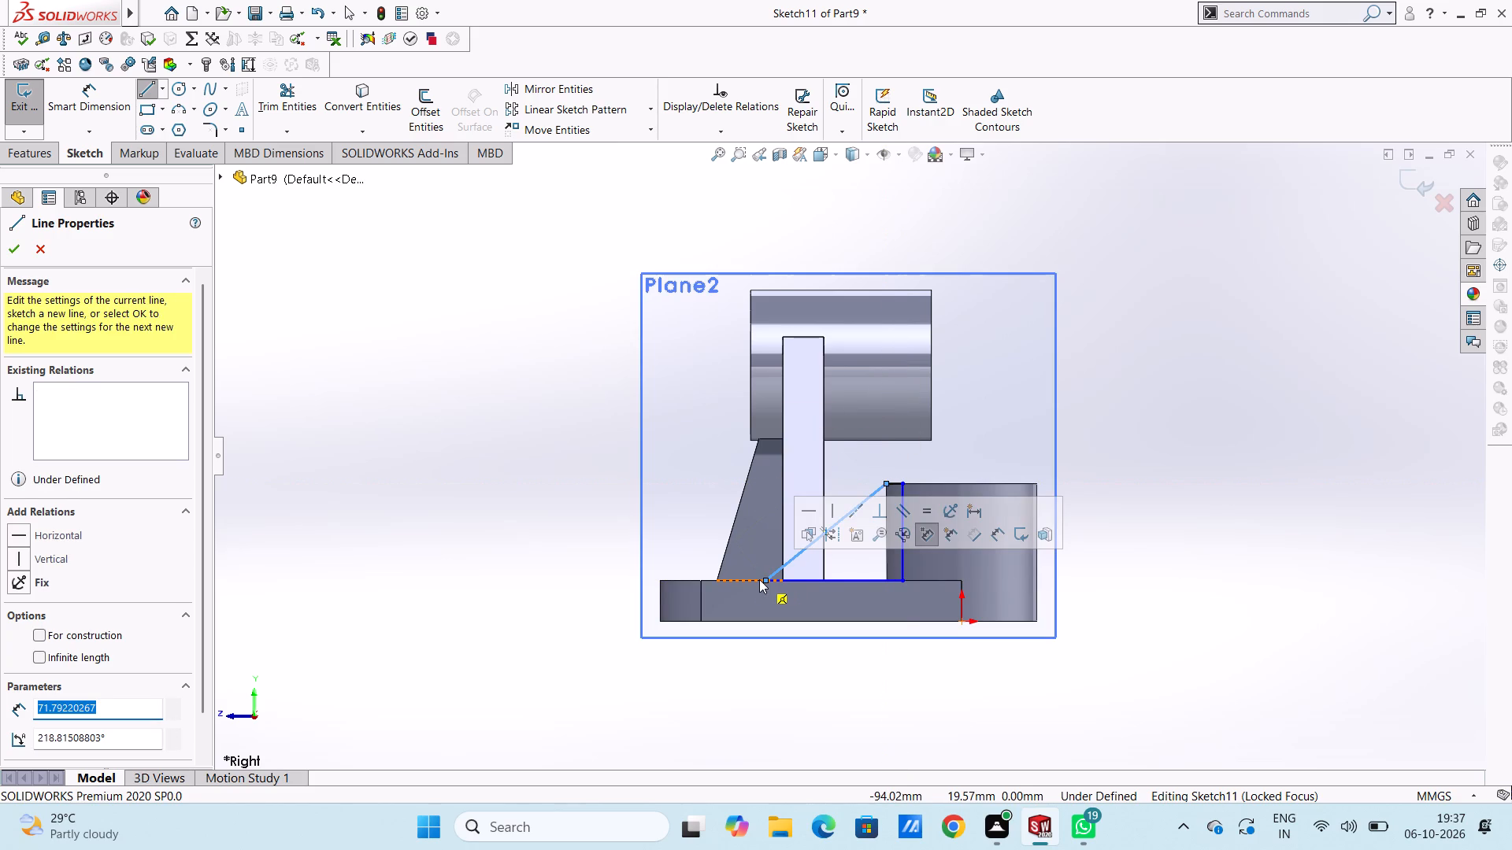
key("Escape")
key("Escape")
key("Escape")
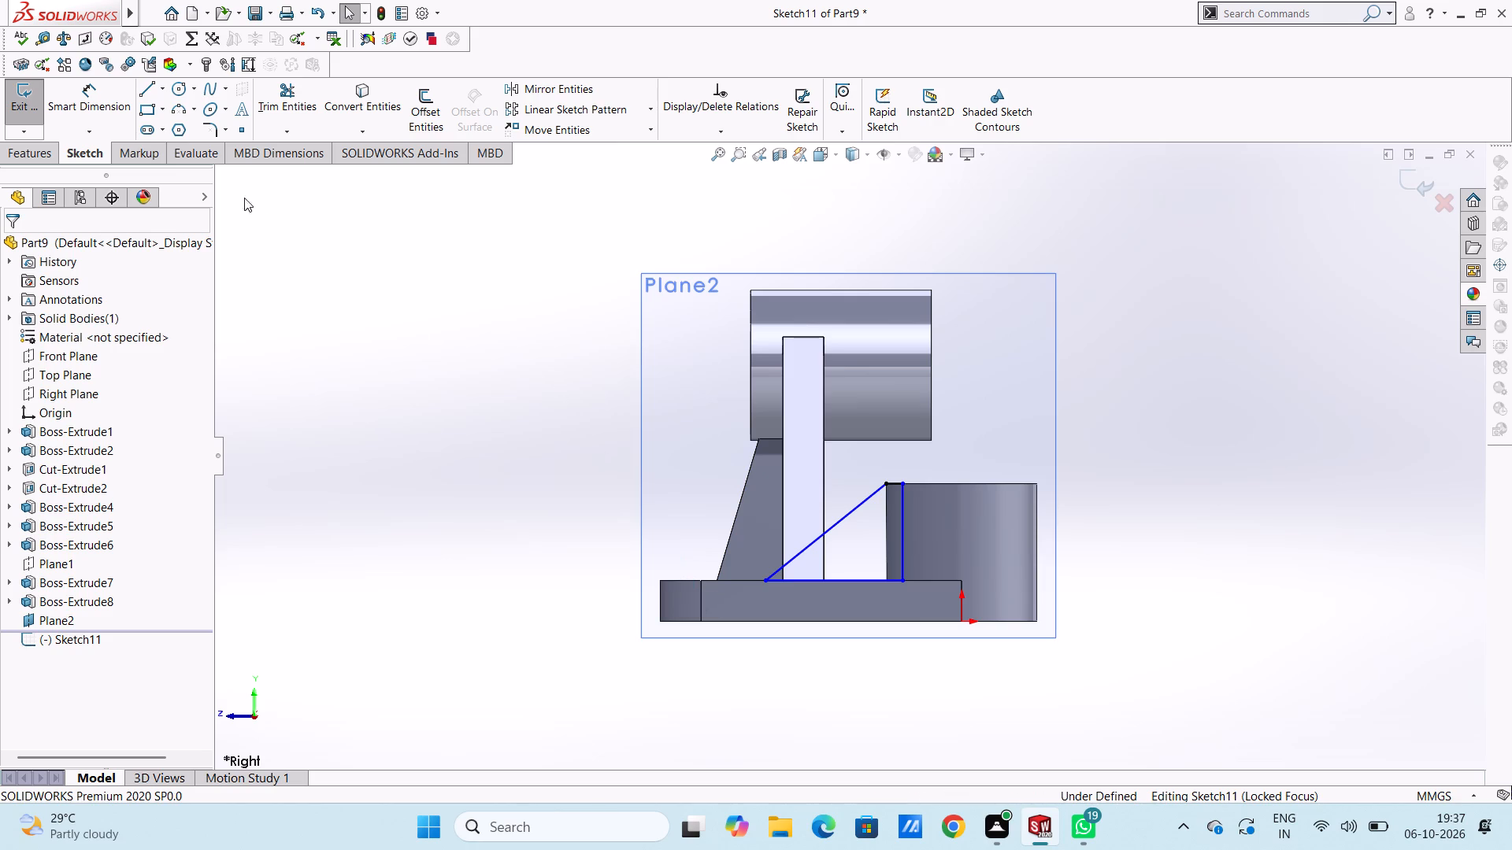
Dimension the slanted line's horizontal span and the vertical line's height in the rib profile, keeping their drawn values.
left_click(97, 113)
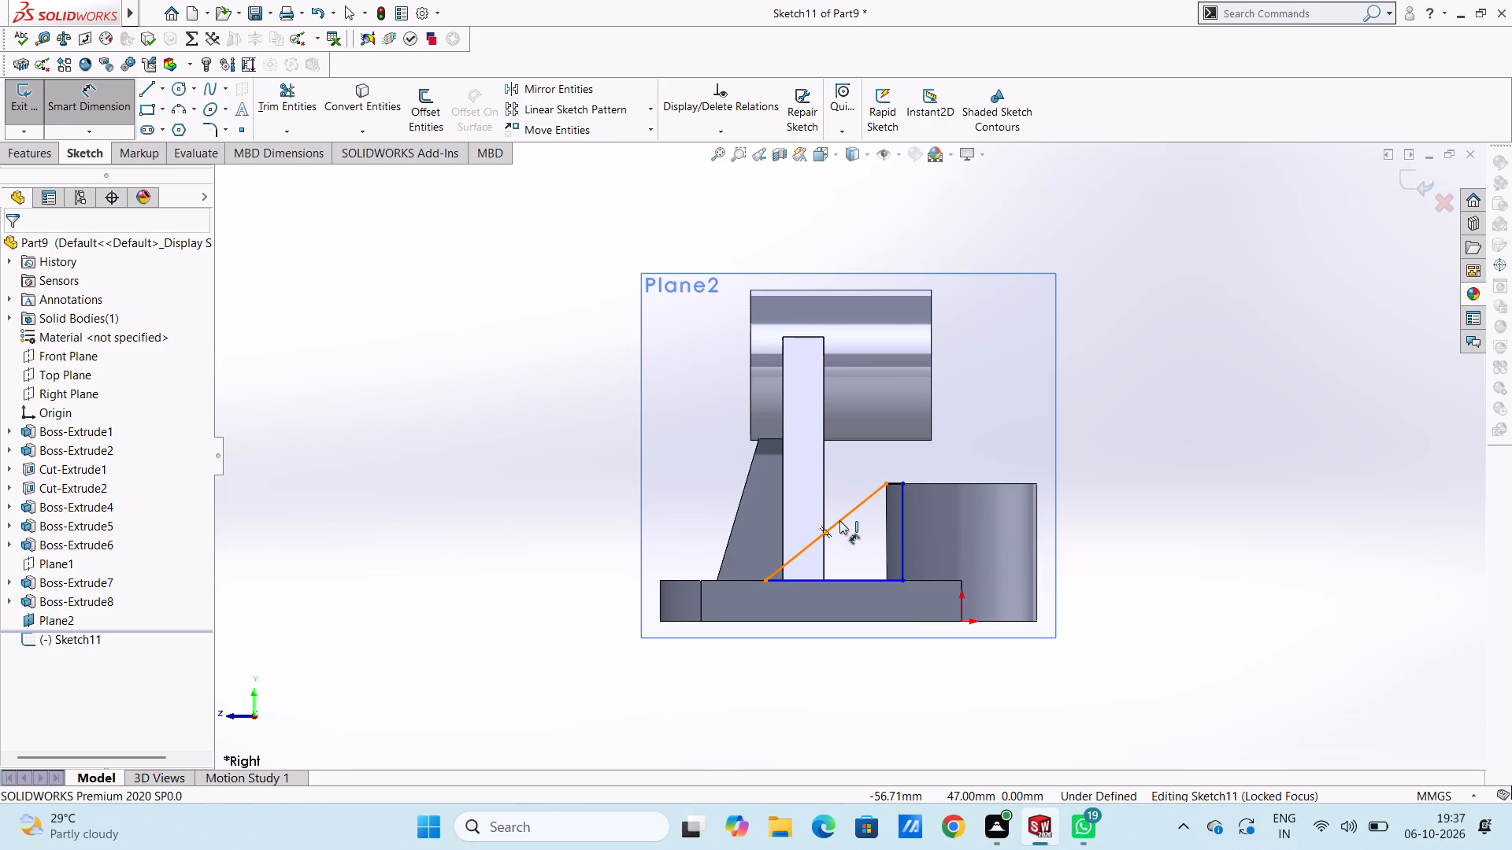
left_click(839, 520)
left_click(828, 208)
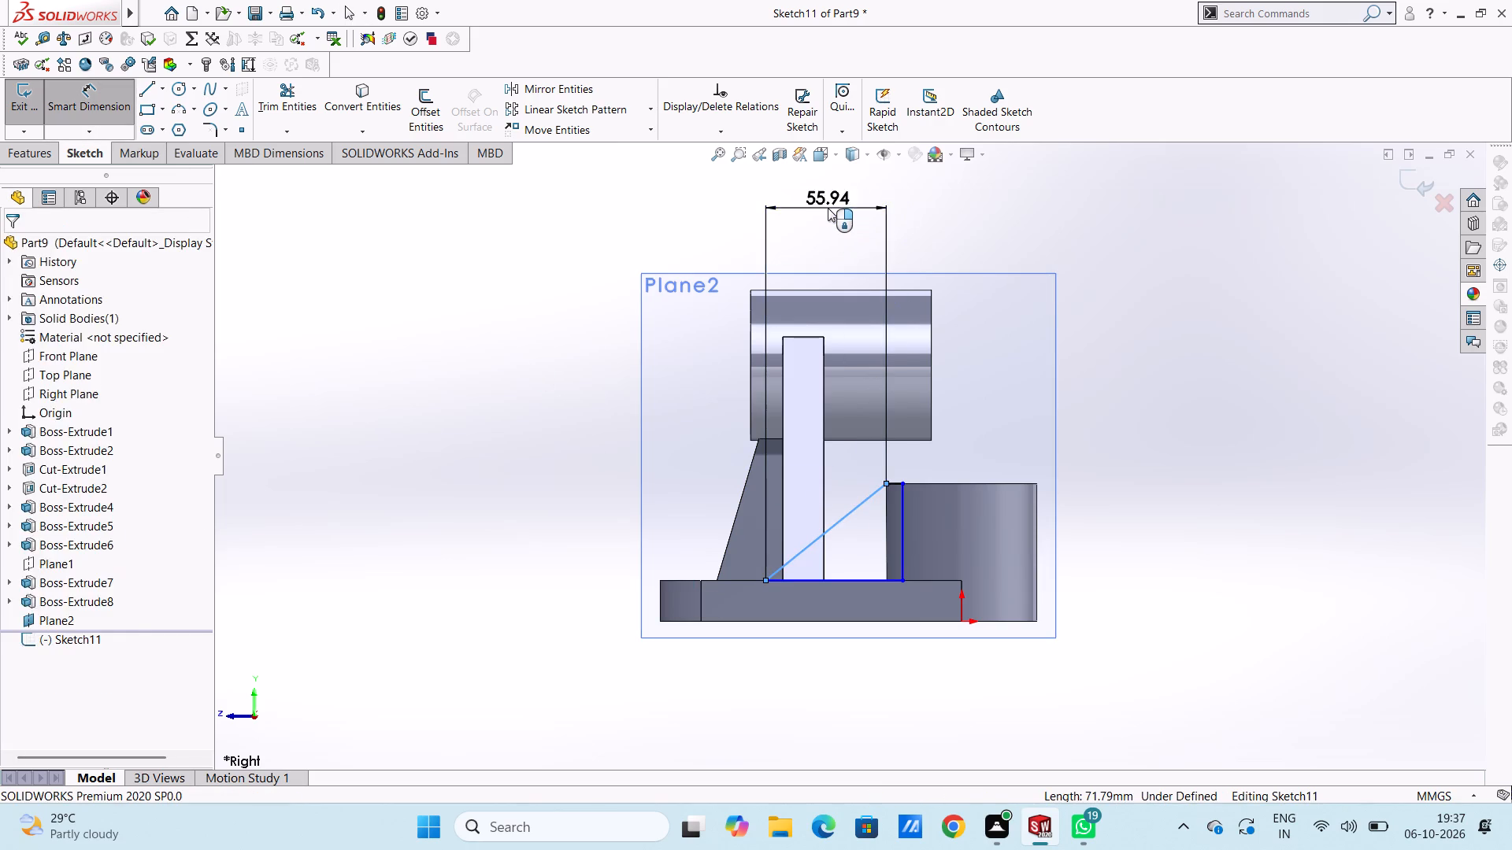
left_click(761, 183)
left_click(532, 238)
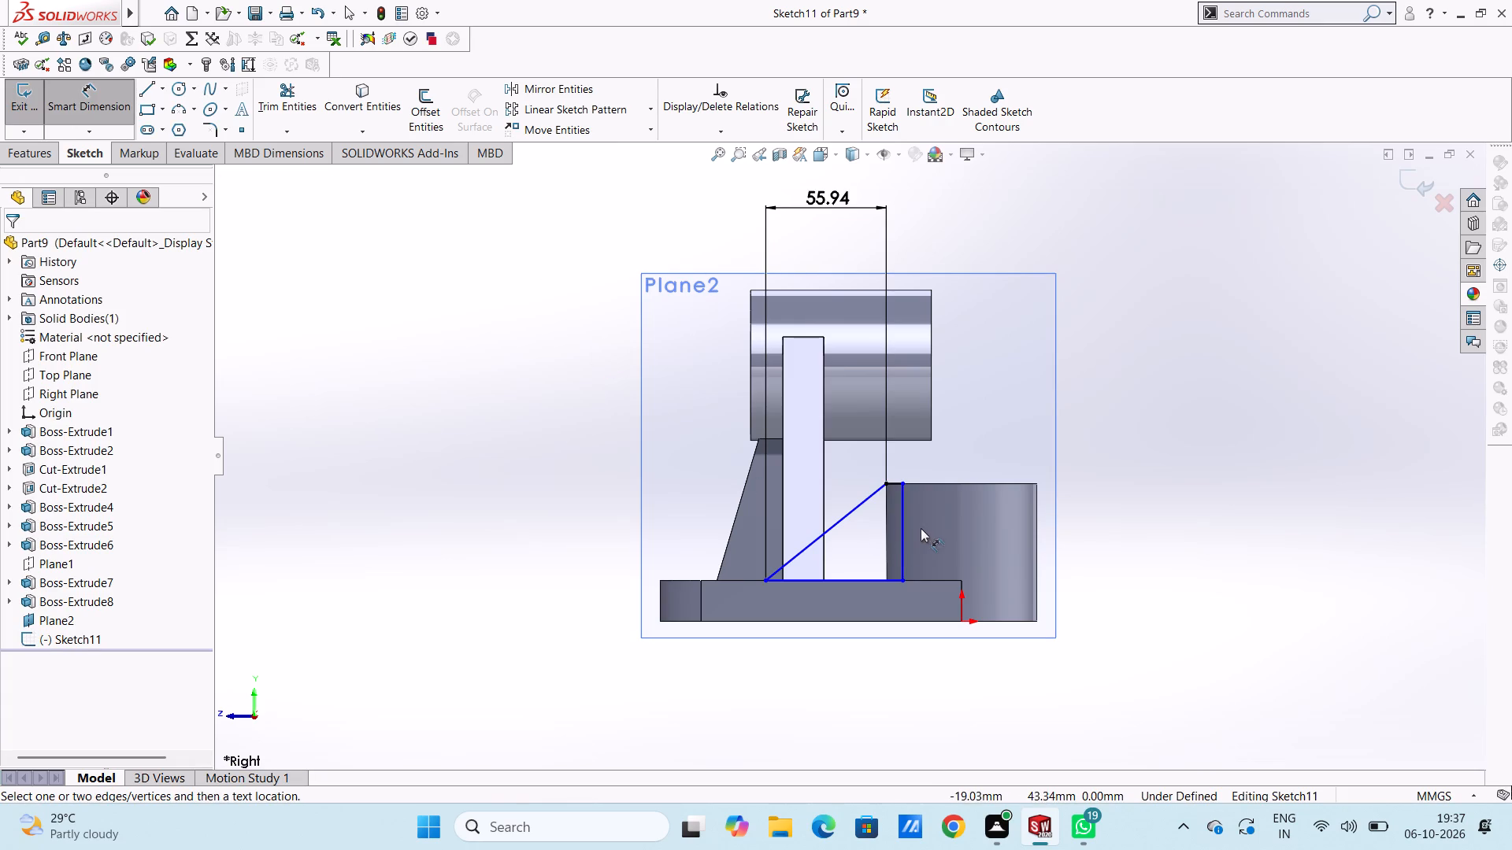
left_click(900, 548)
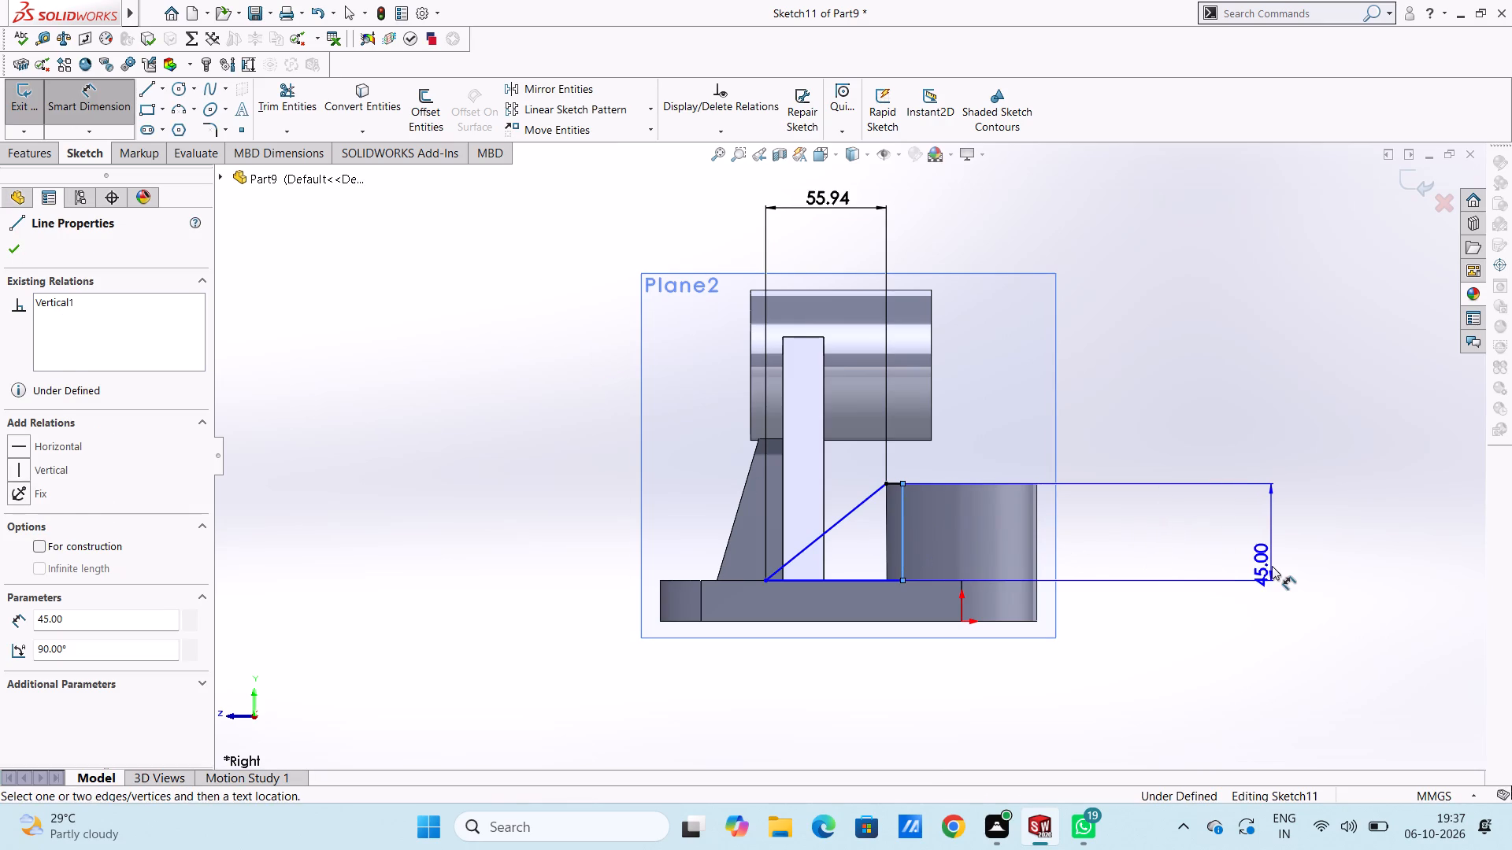
left_click(1272, 566)
left_click(1210, 541)
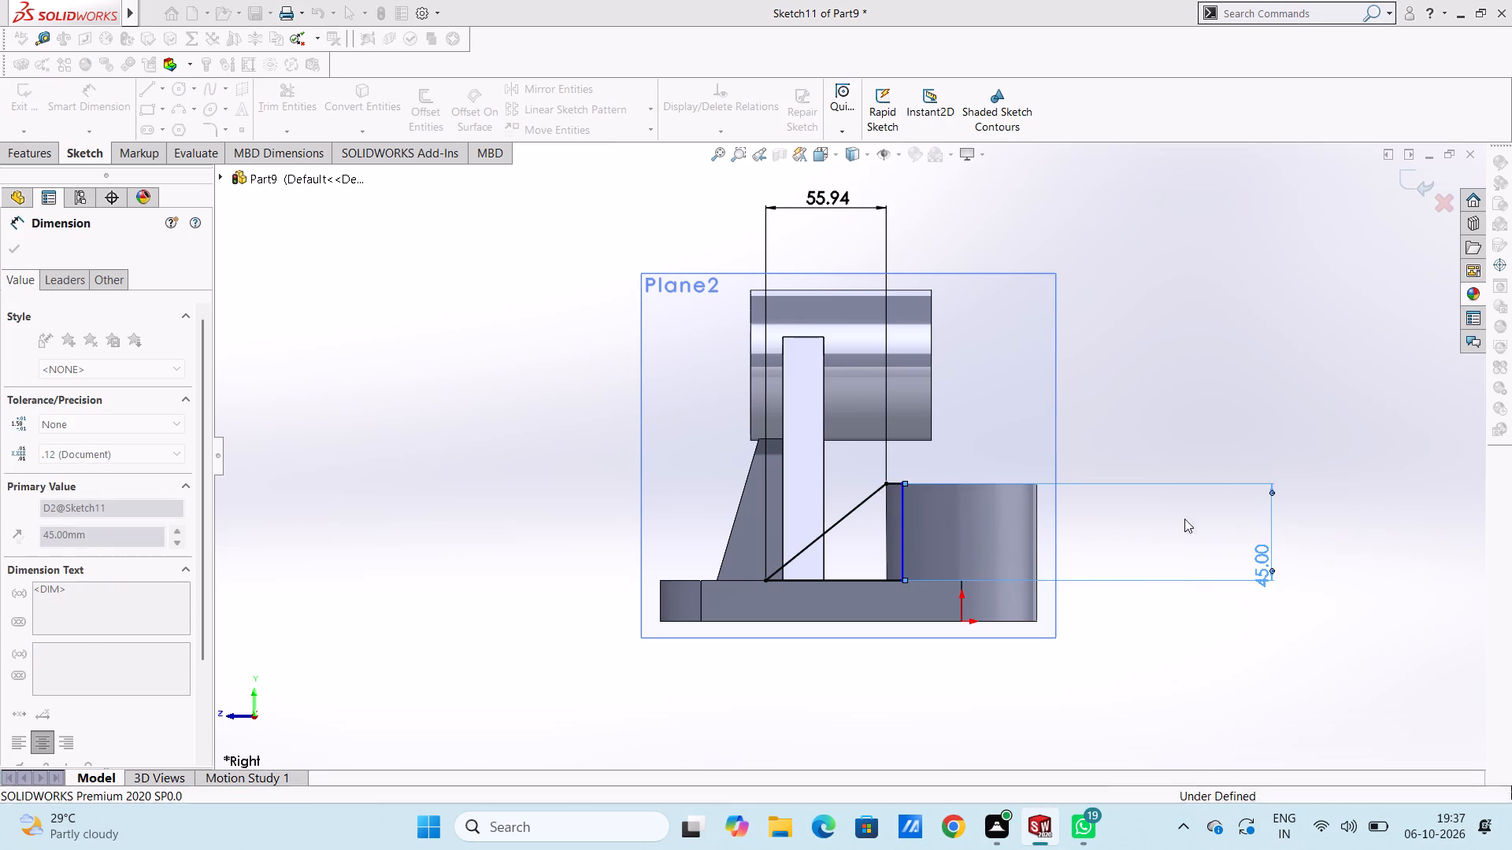
left_click(1177, 514)
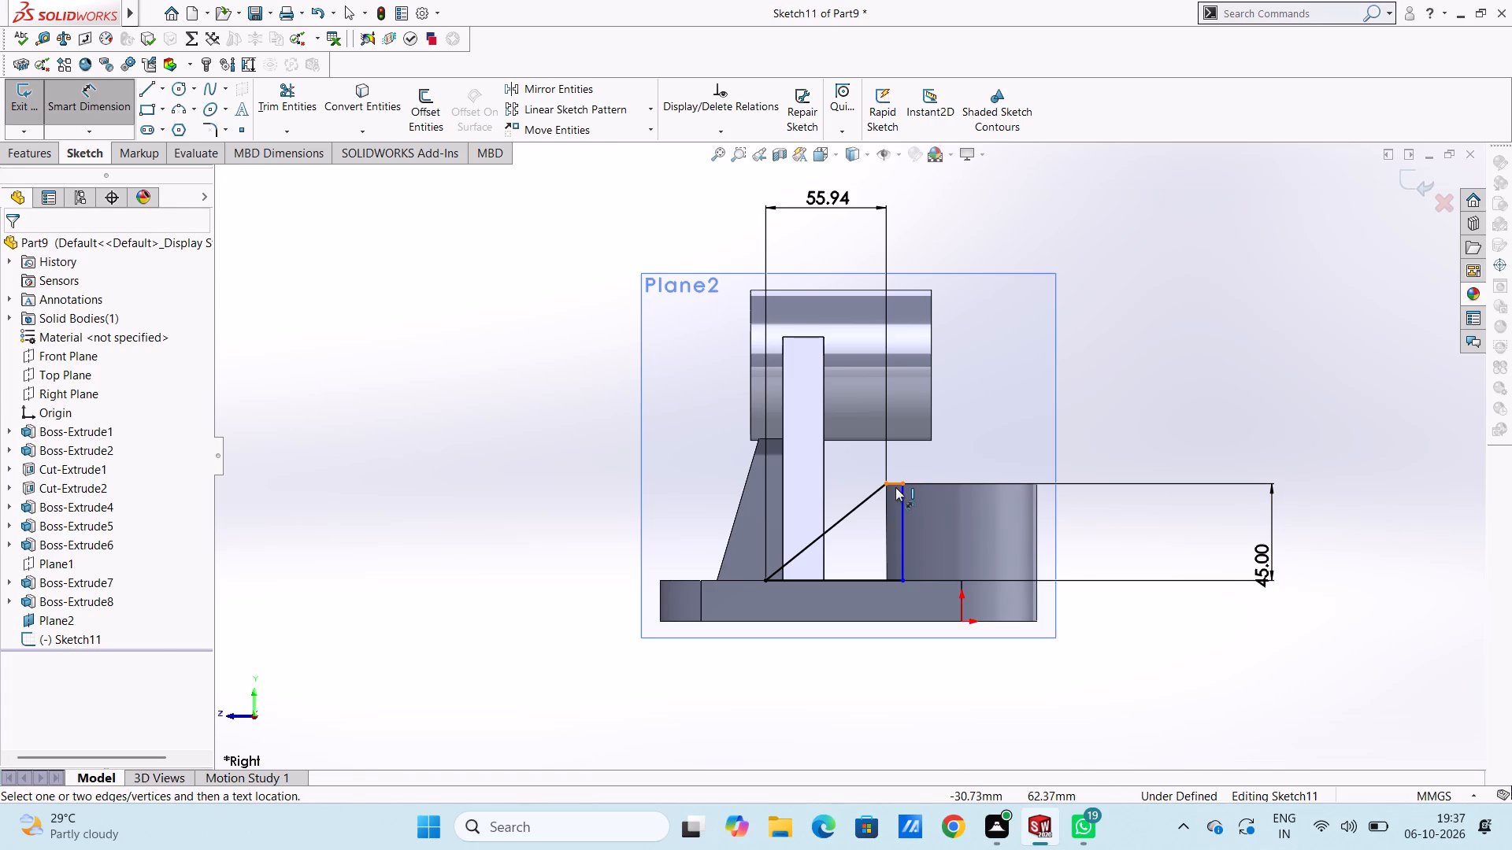
Dimension the short top line of the rib profile beside the ring boss and set it to 3 mm.
left_click(895, 487)
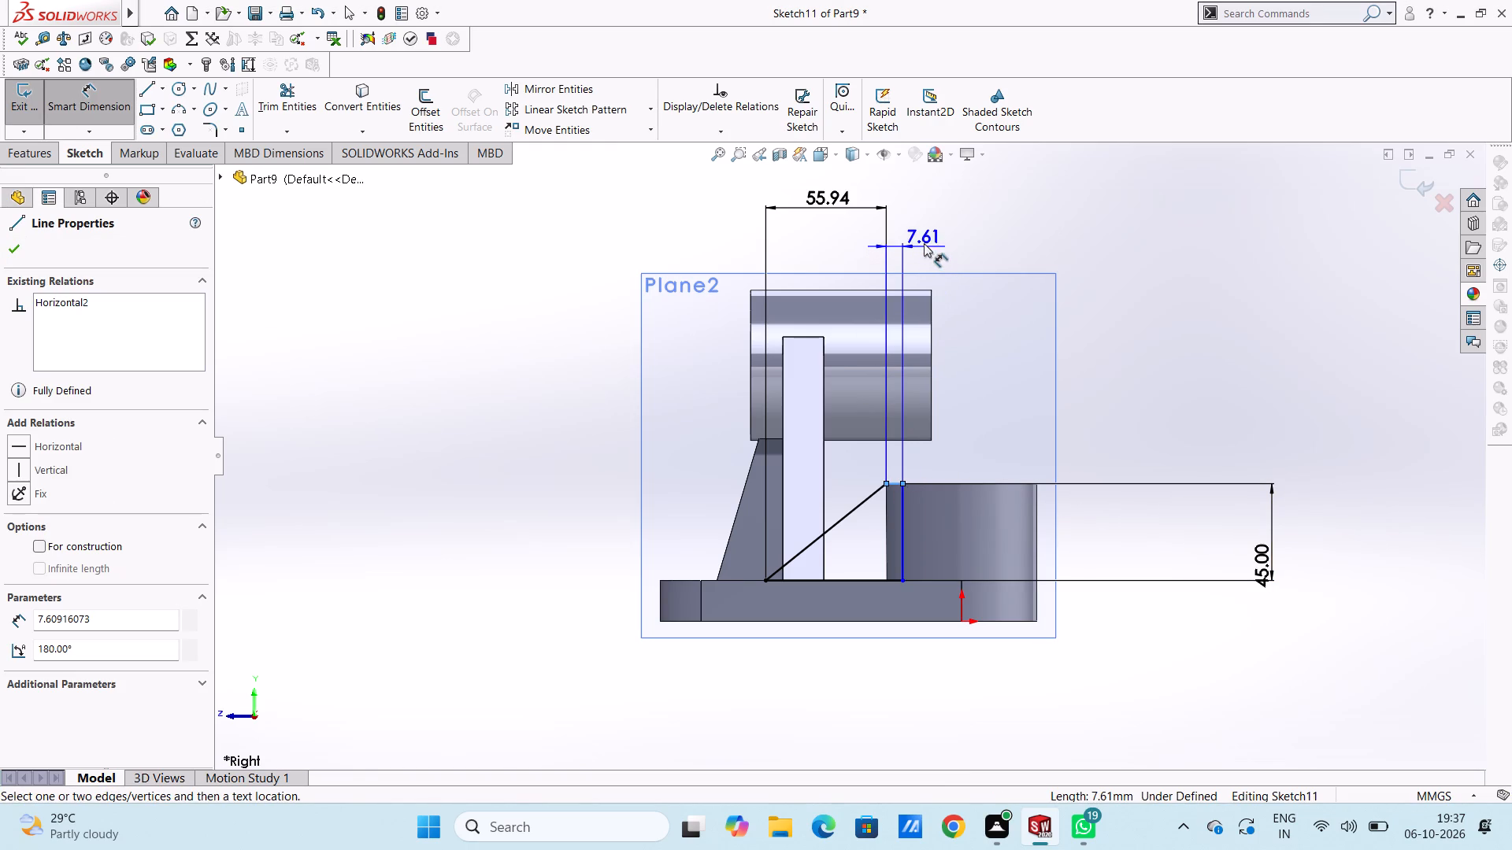
left_click(921, 231)
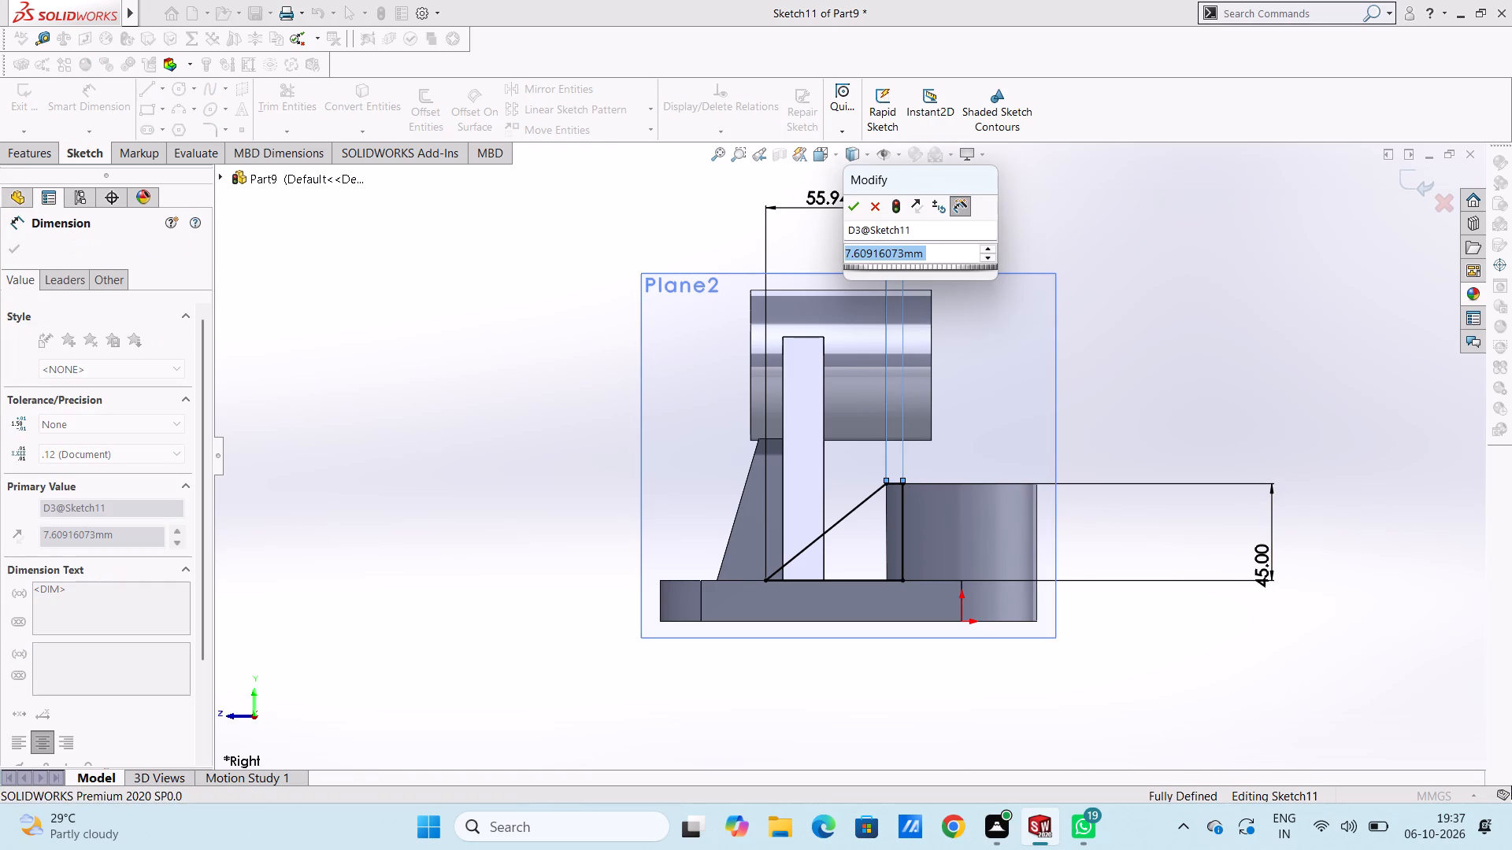
key("3")
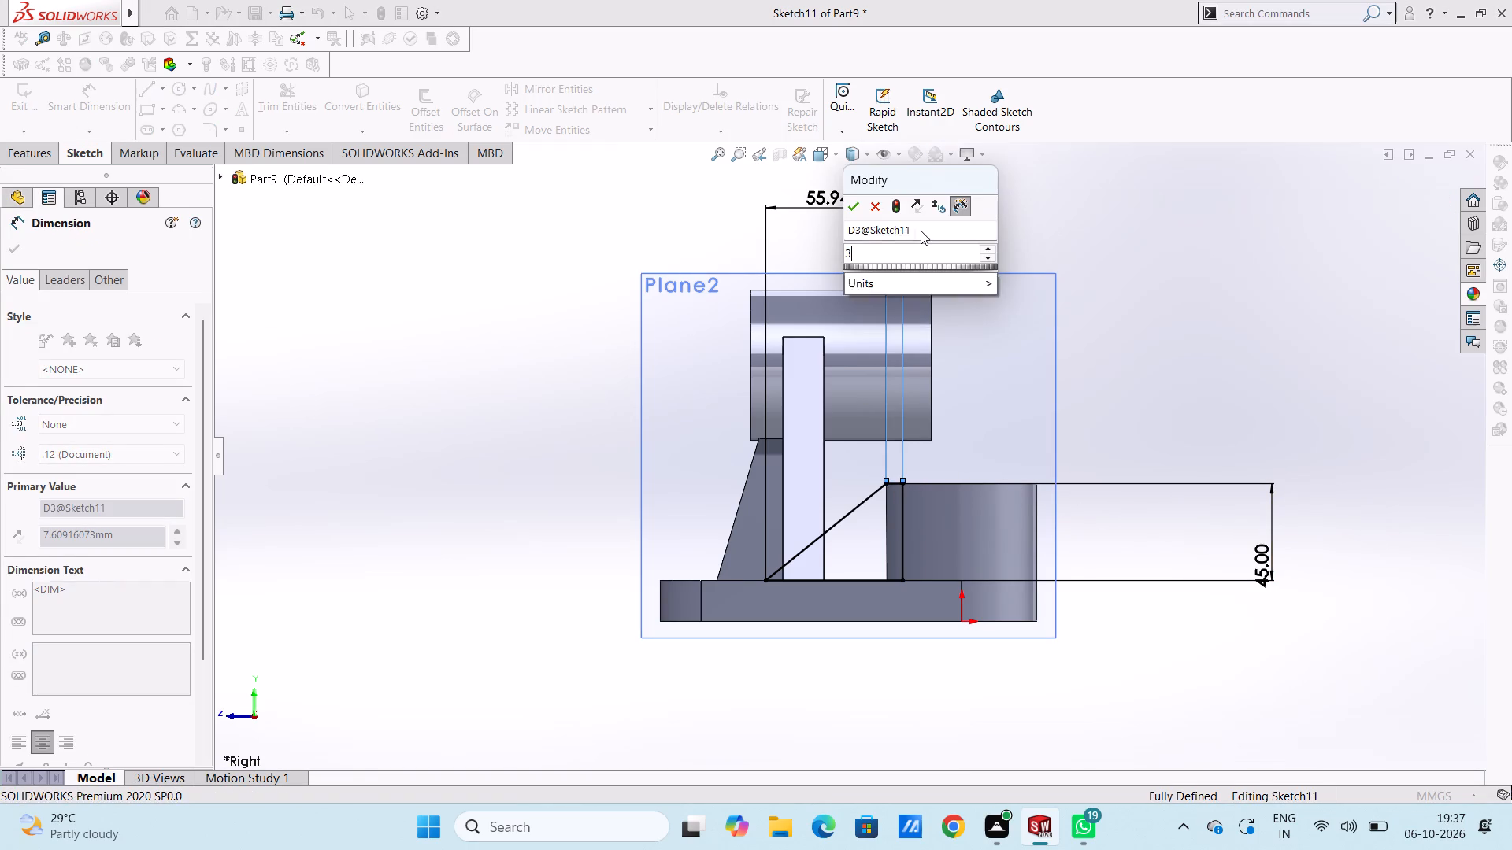
key("Return")
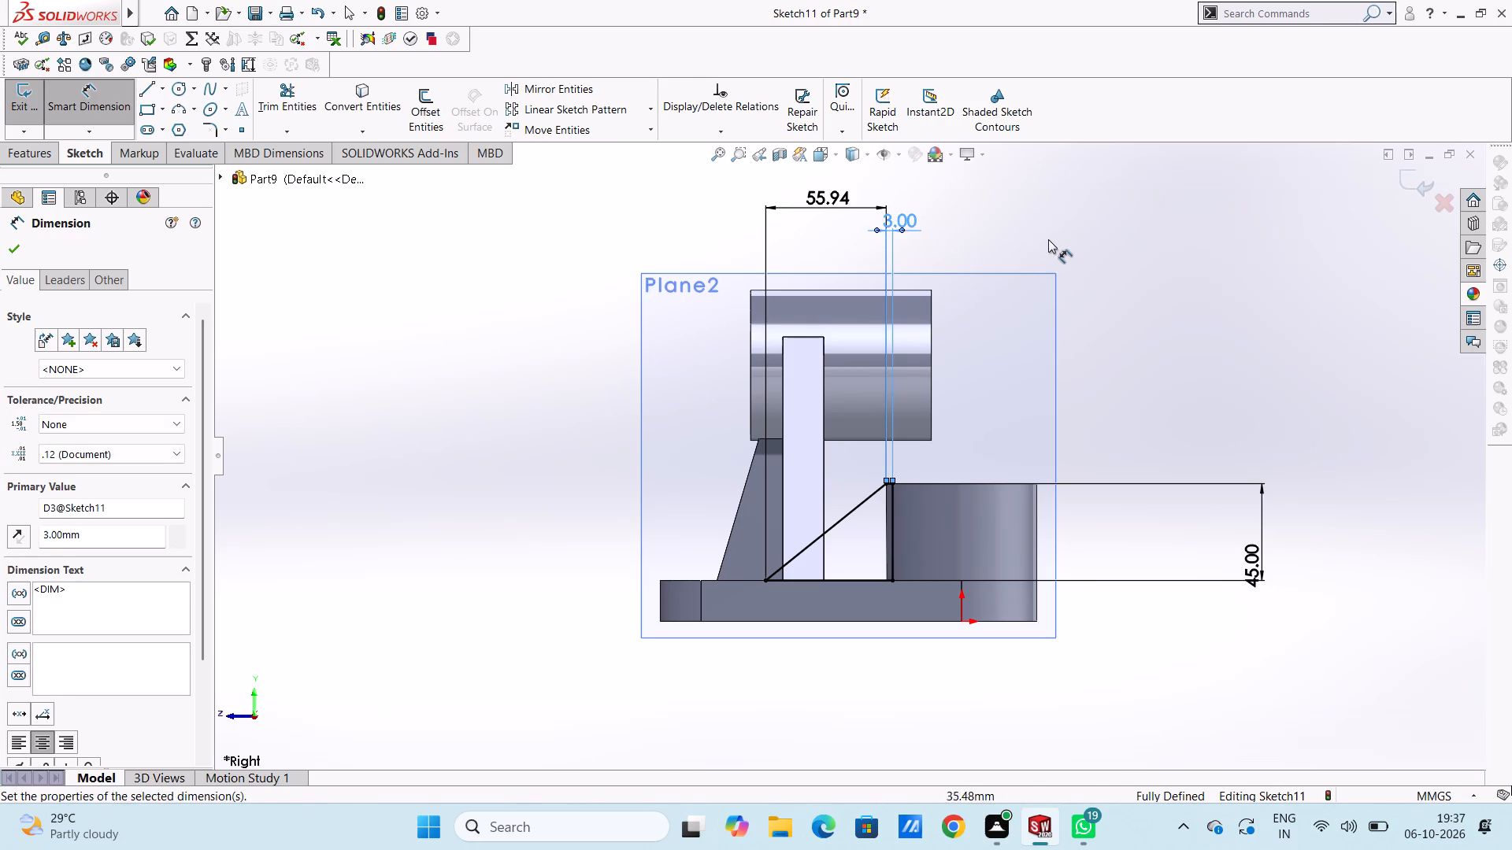
left_click(1061, 231)
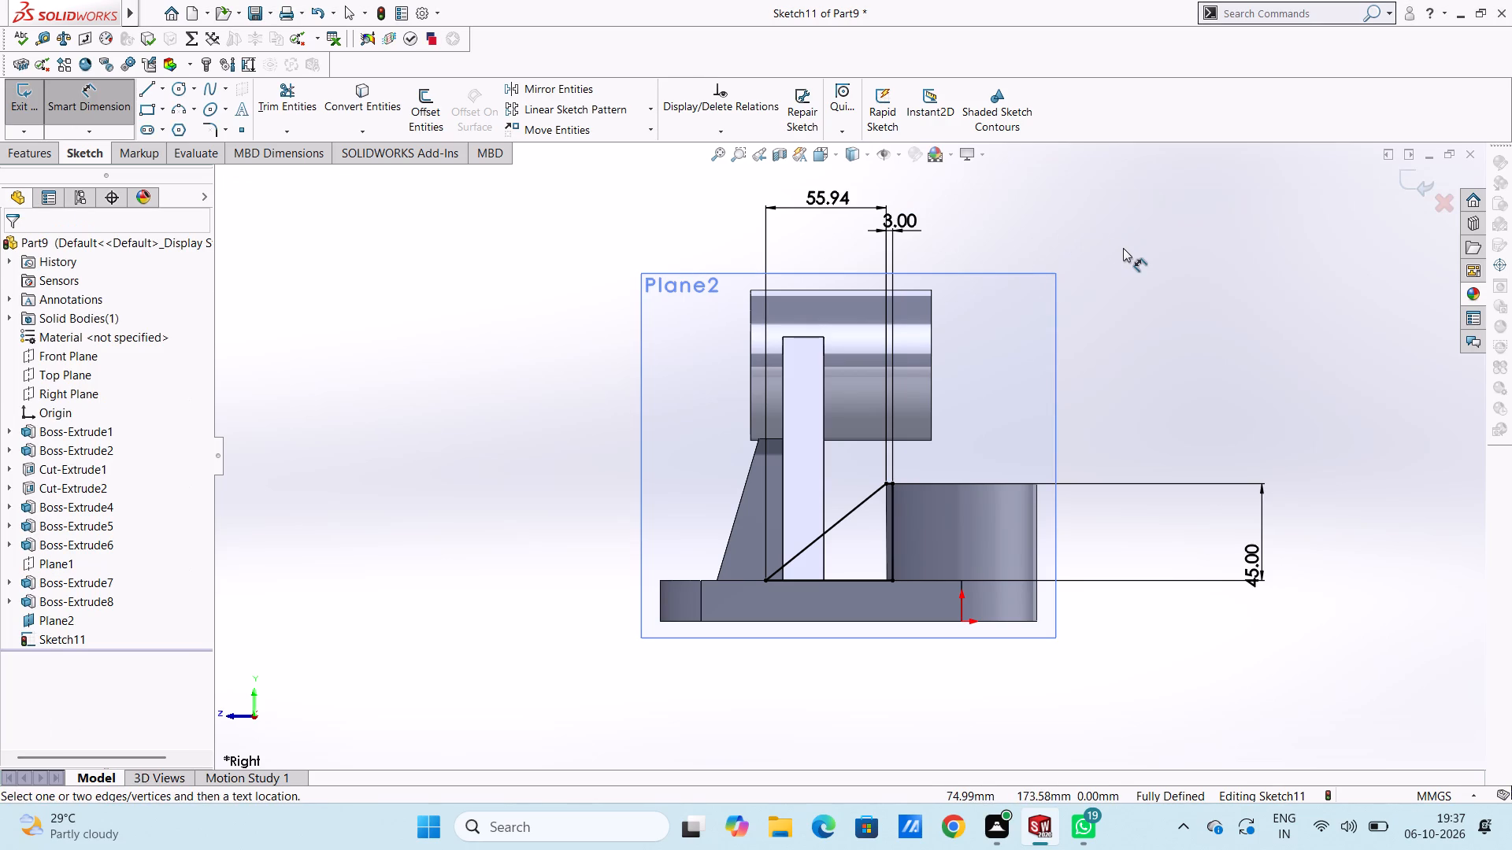
middle_click_drag(1123, 248, 1143, 384)
scroll(1143, 385, "up", 3)
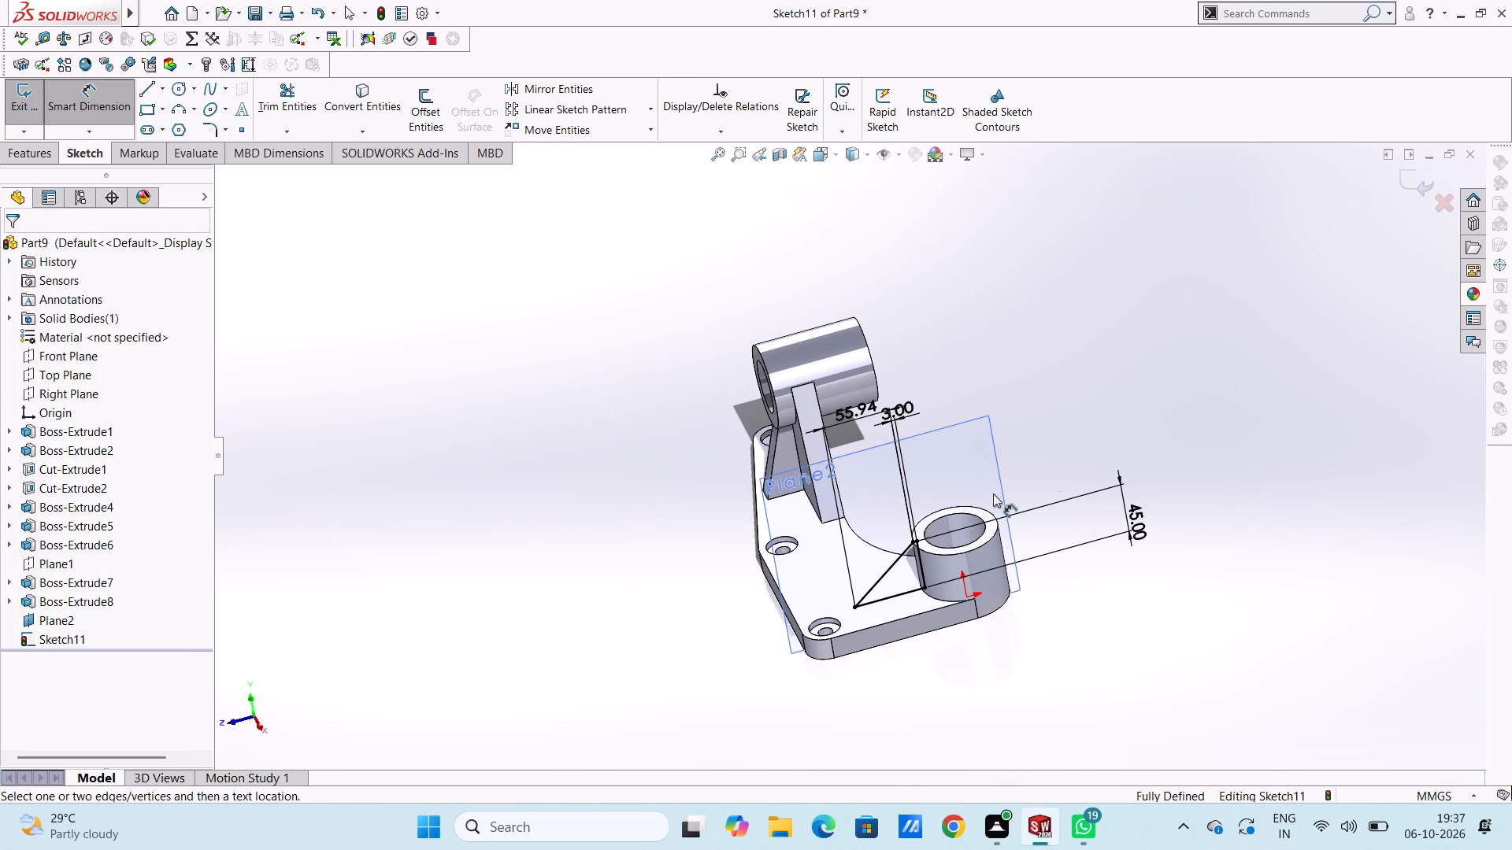
left_click(90, 98)
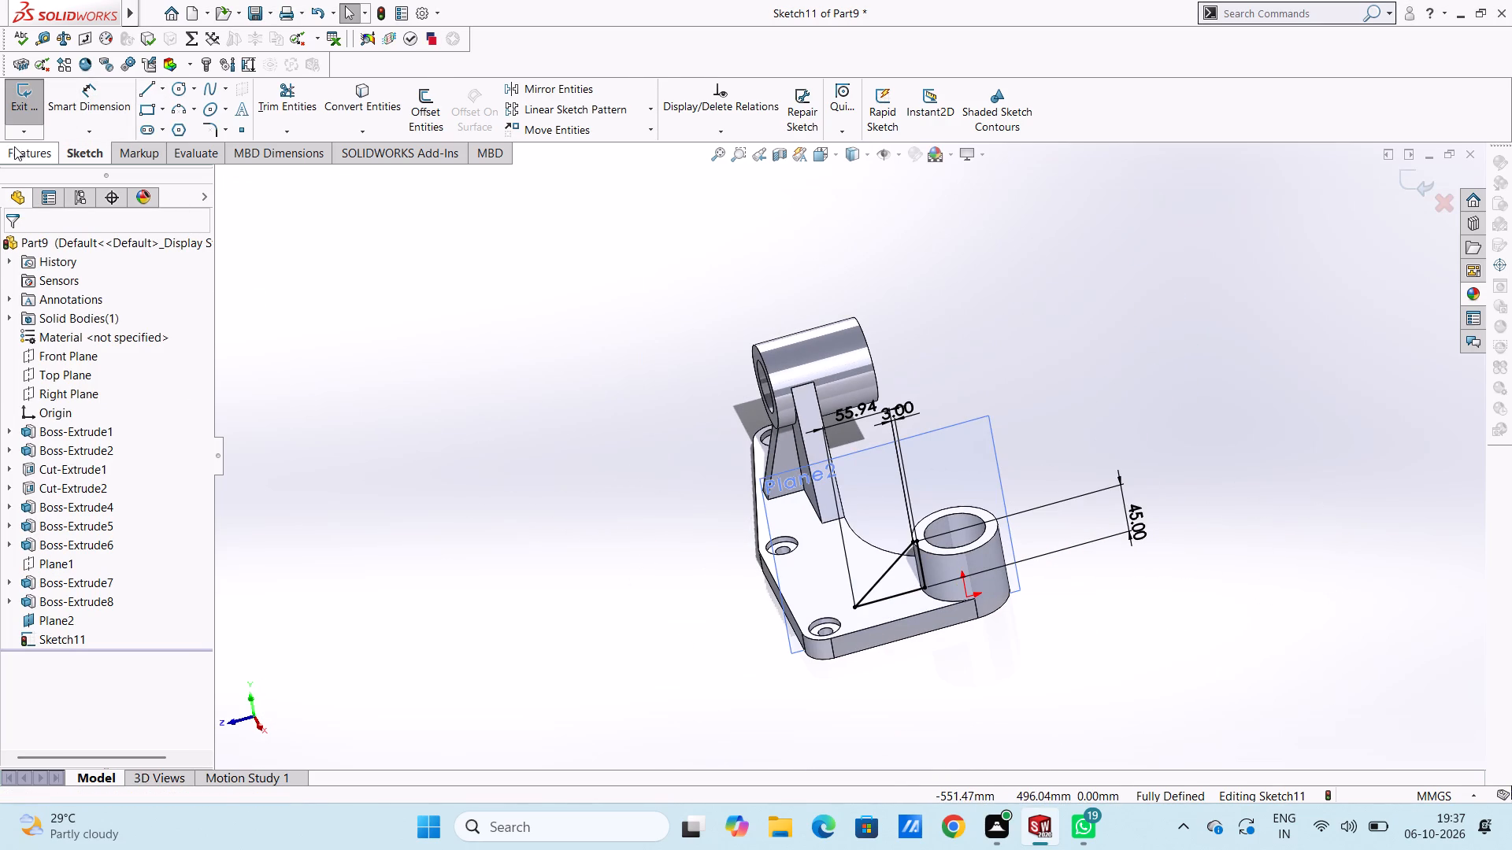
Extrude the rib profile as a boss 15 mm thick, using the Mid Plane end condition with merged result.
left_click(21, 157)
left_click(28, 108)
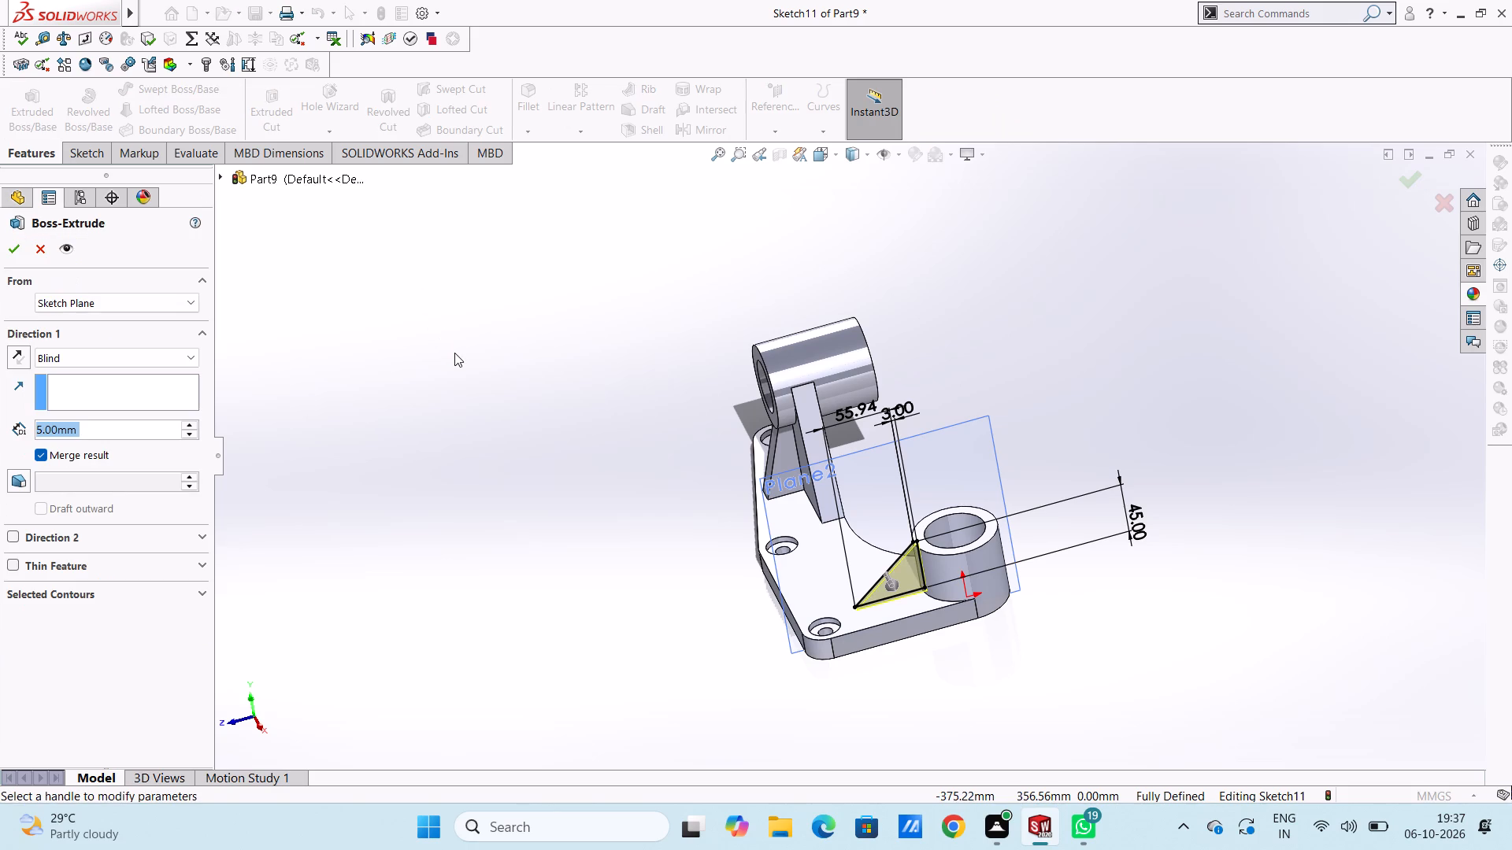
left_click(165, 364)
left_click(109, 457)
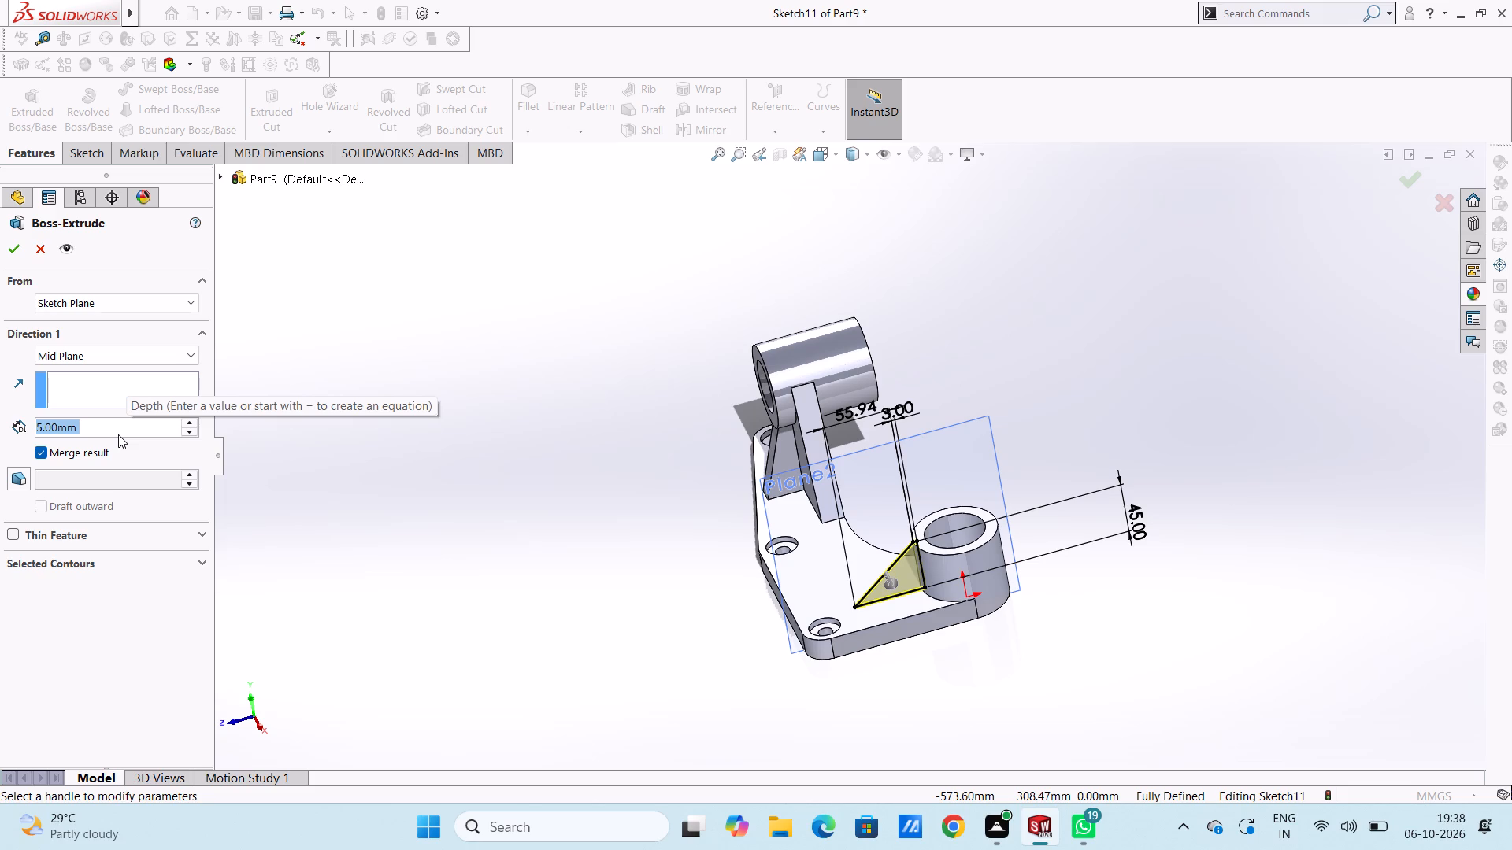
type("15")
key("Return")
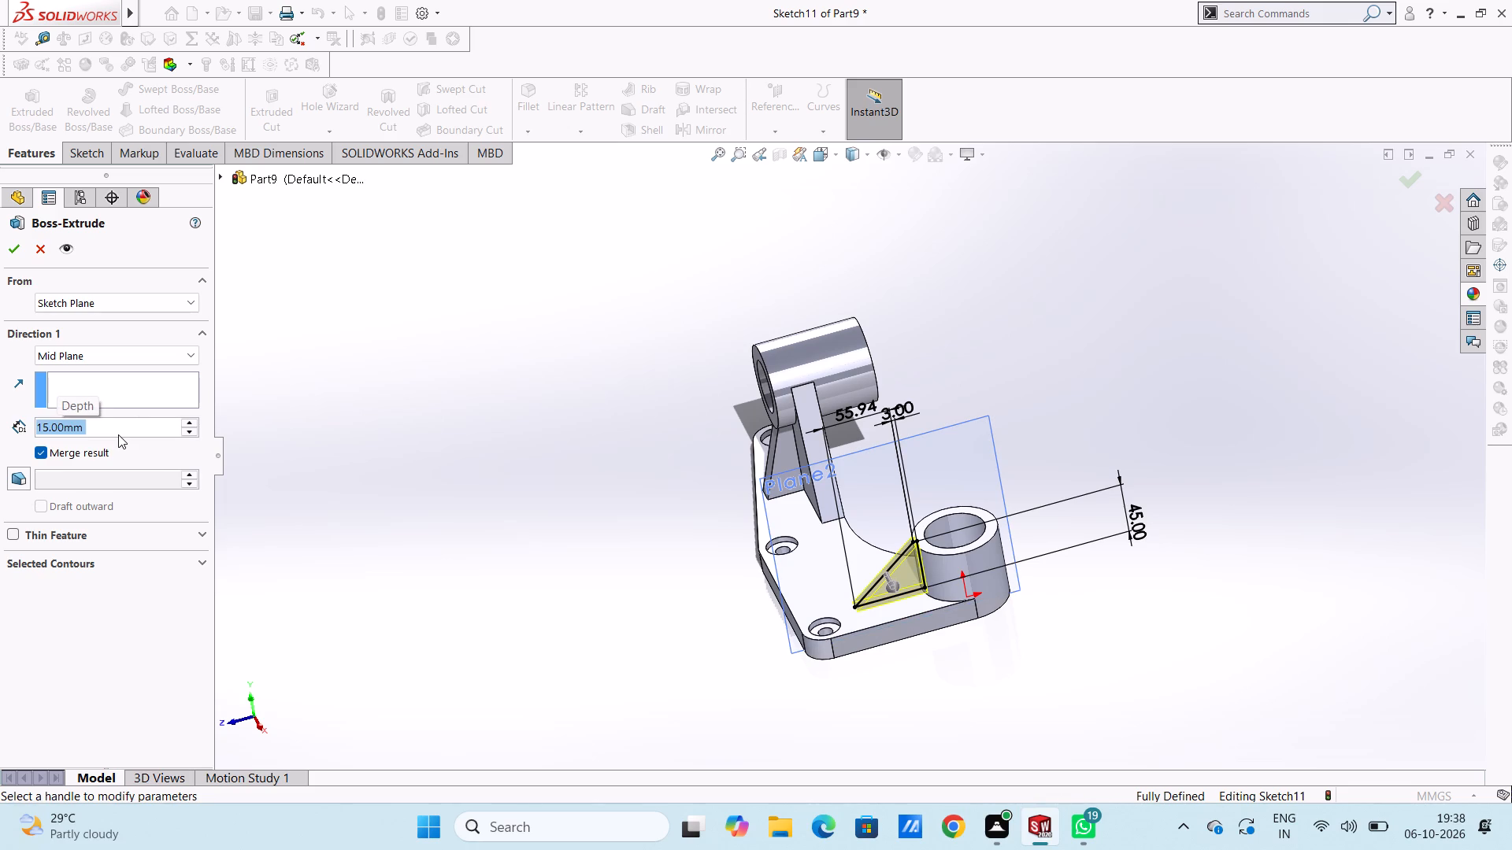
left_click(17, 248)
left_click(443, 386)
Hide the reference plane Plane2 that was used for the second rib.
middle_click_drag(491, 396, 587, 442)
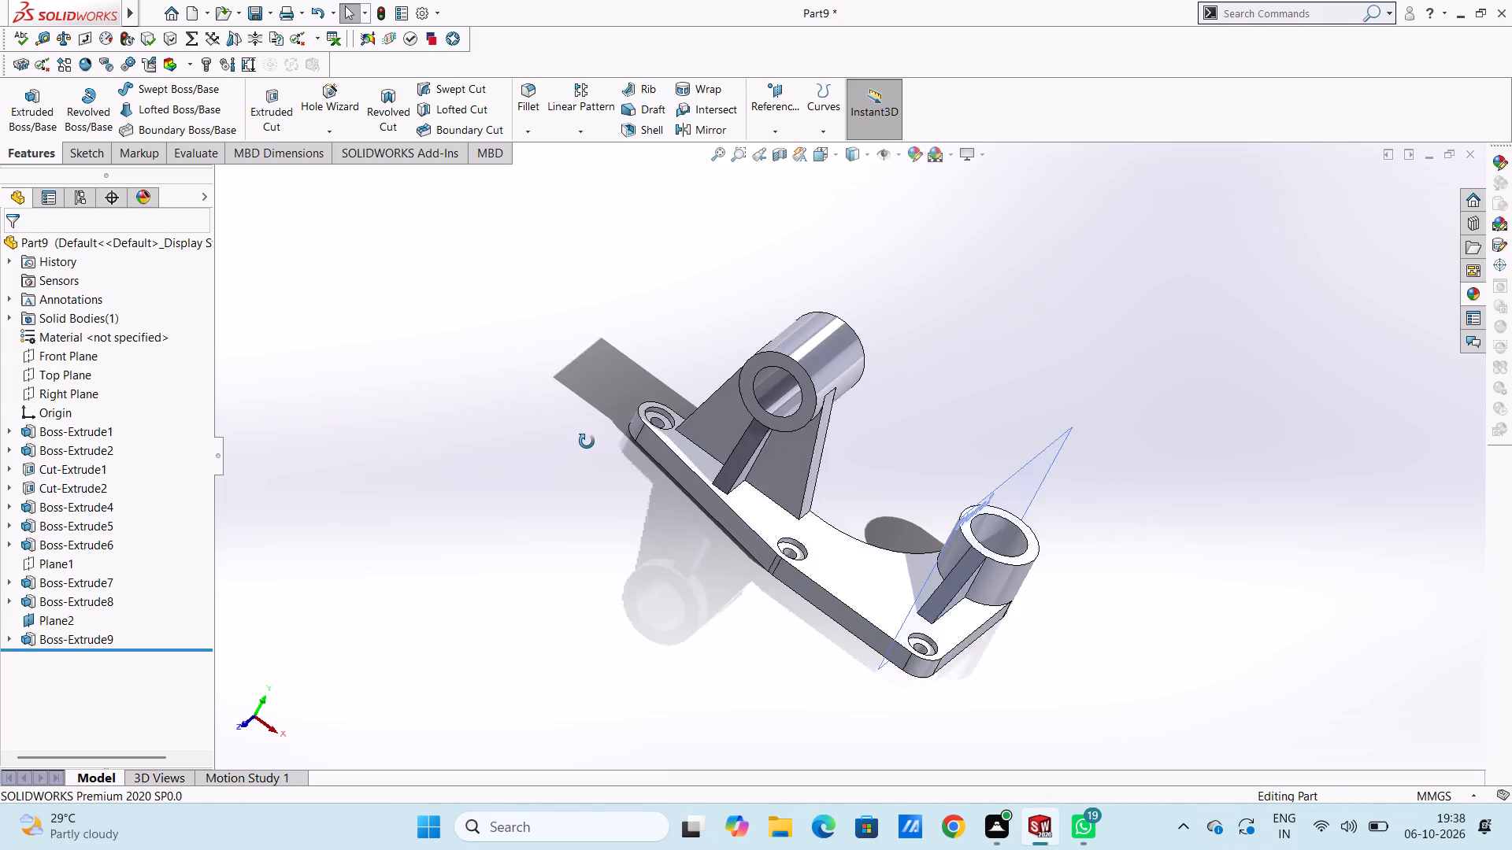
middle_click_drag(587, 442, 607, 398)
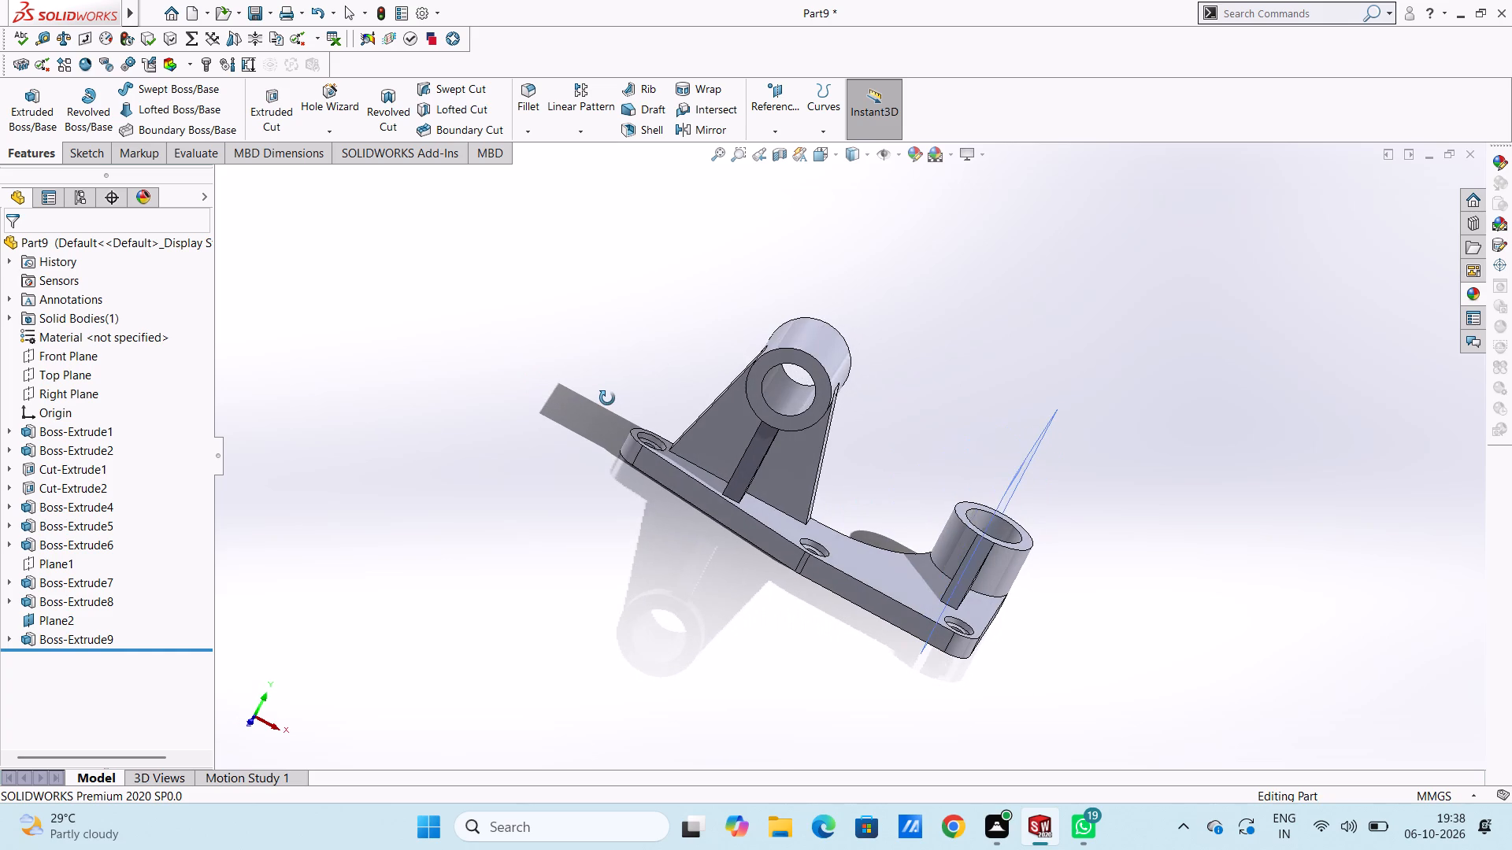
middle_click_drag(607, 398, 523, 368)
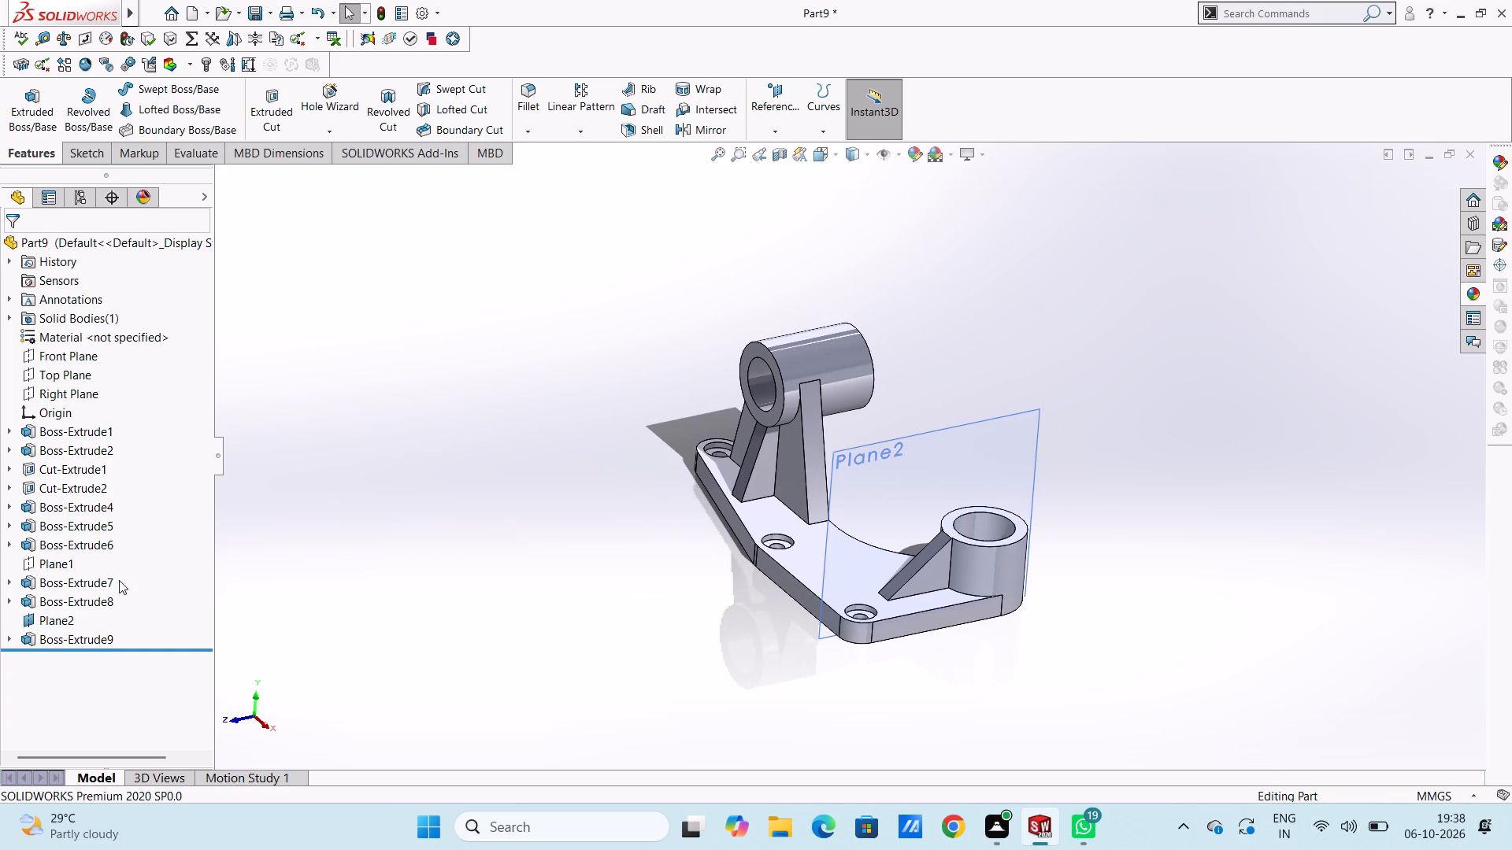
left_click(50, 619)
left_click(87, 599)
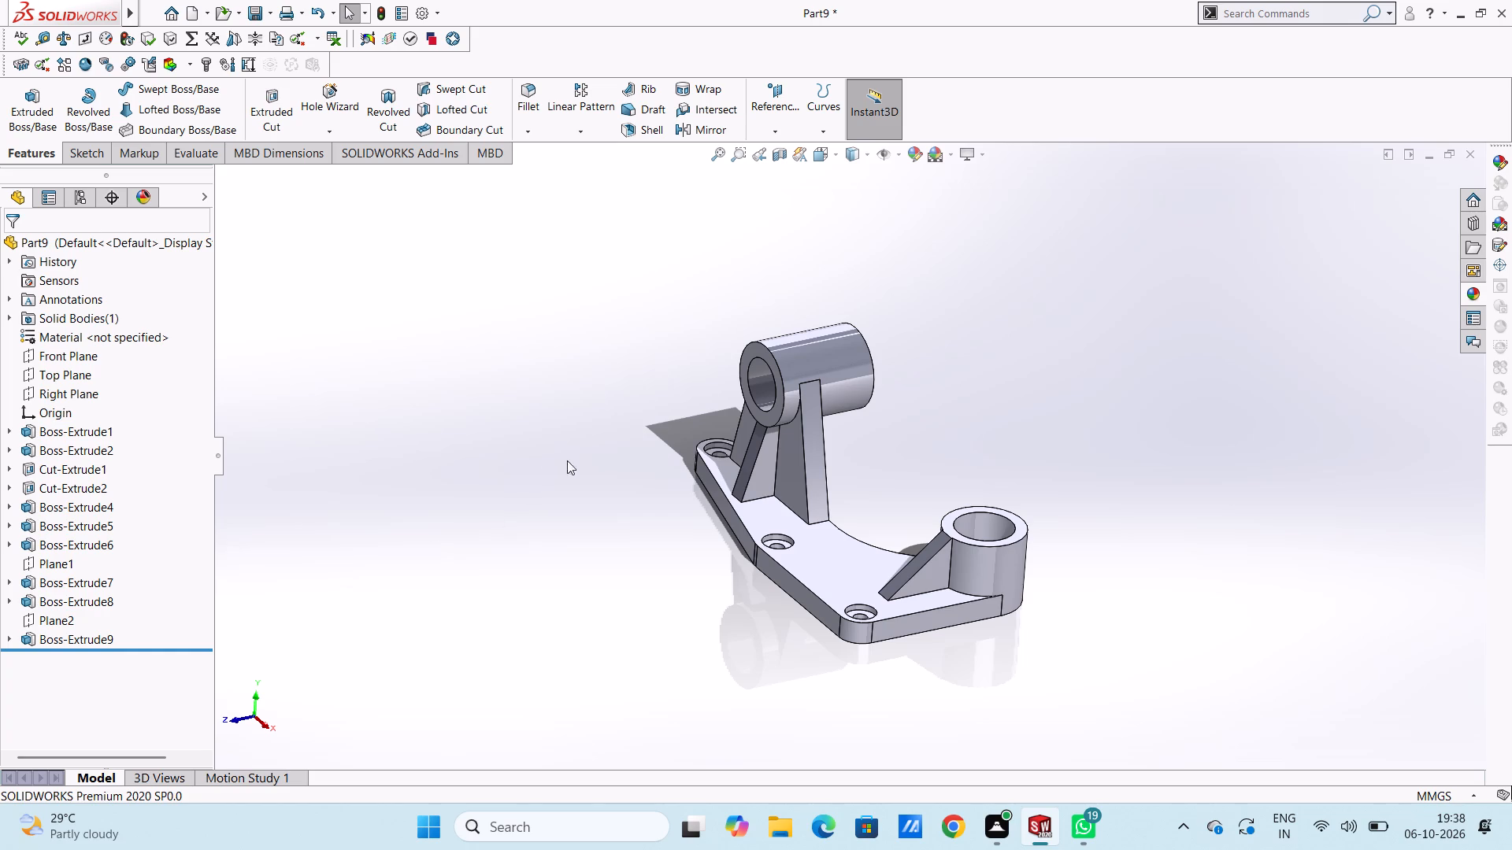
Start a new sketch on the base plate's top face, viewed from the top.
scroll(574, 455, "down", 1)
middle_click_drag(574, 455, 604, 483)
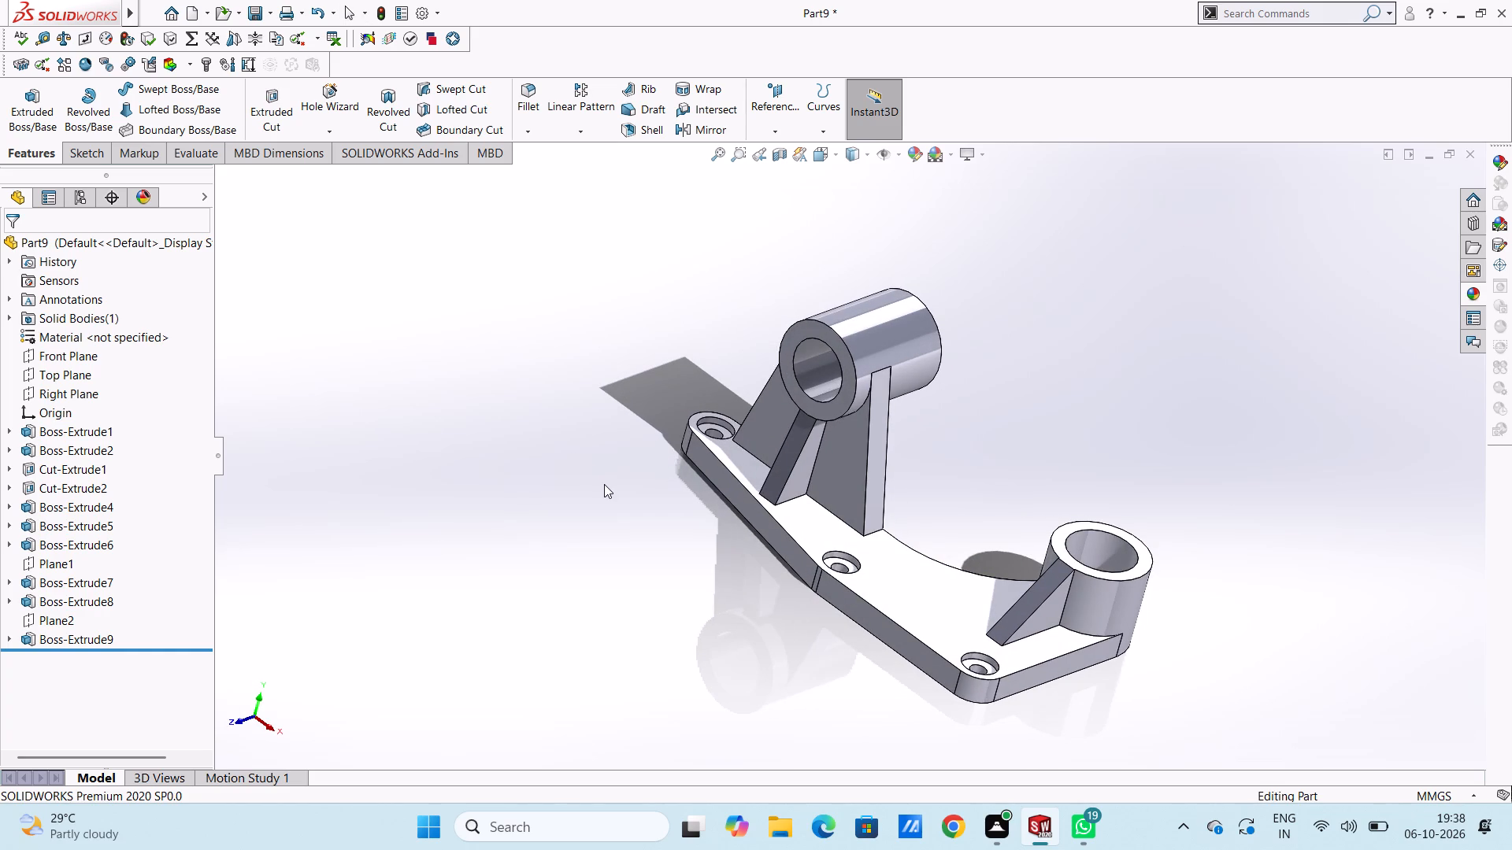
key("ctrl+5")
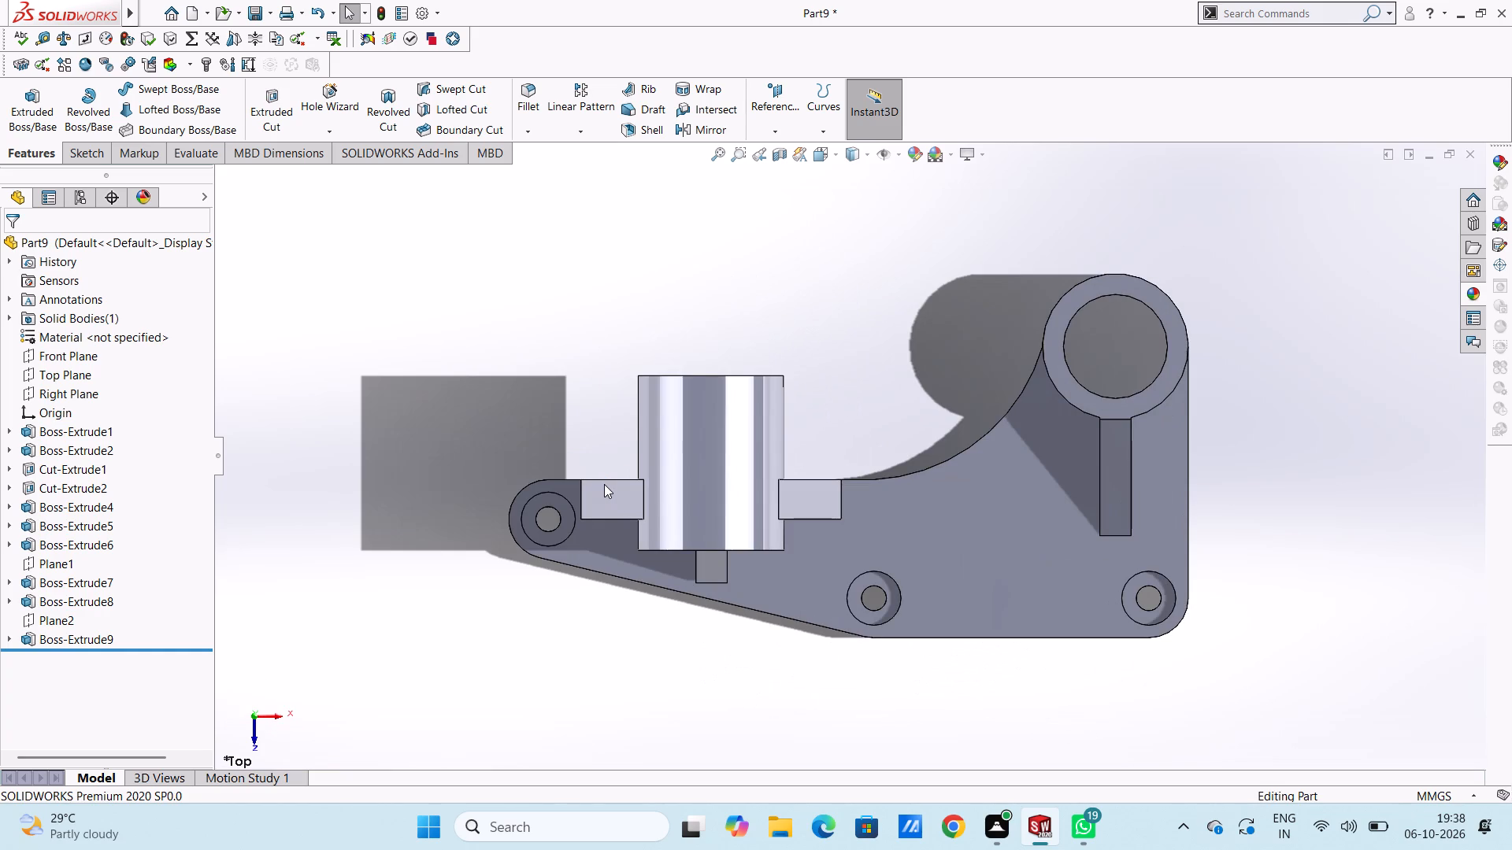
left_click(948, 527)
left_click(1011, 483)
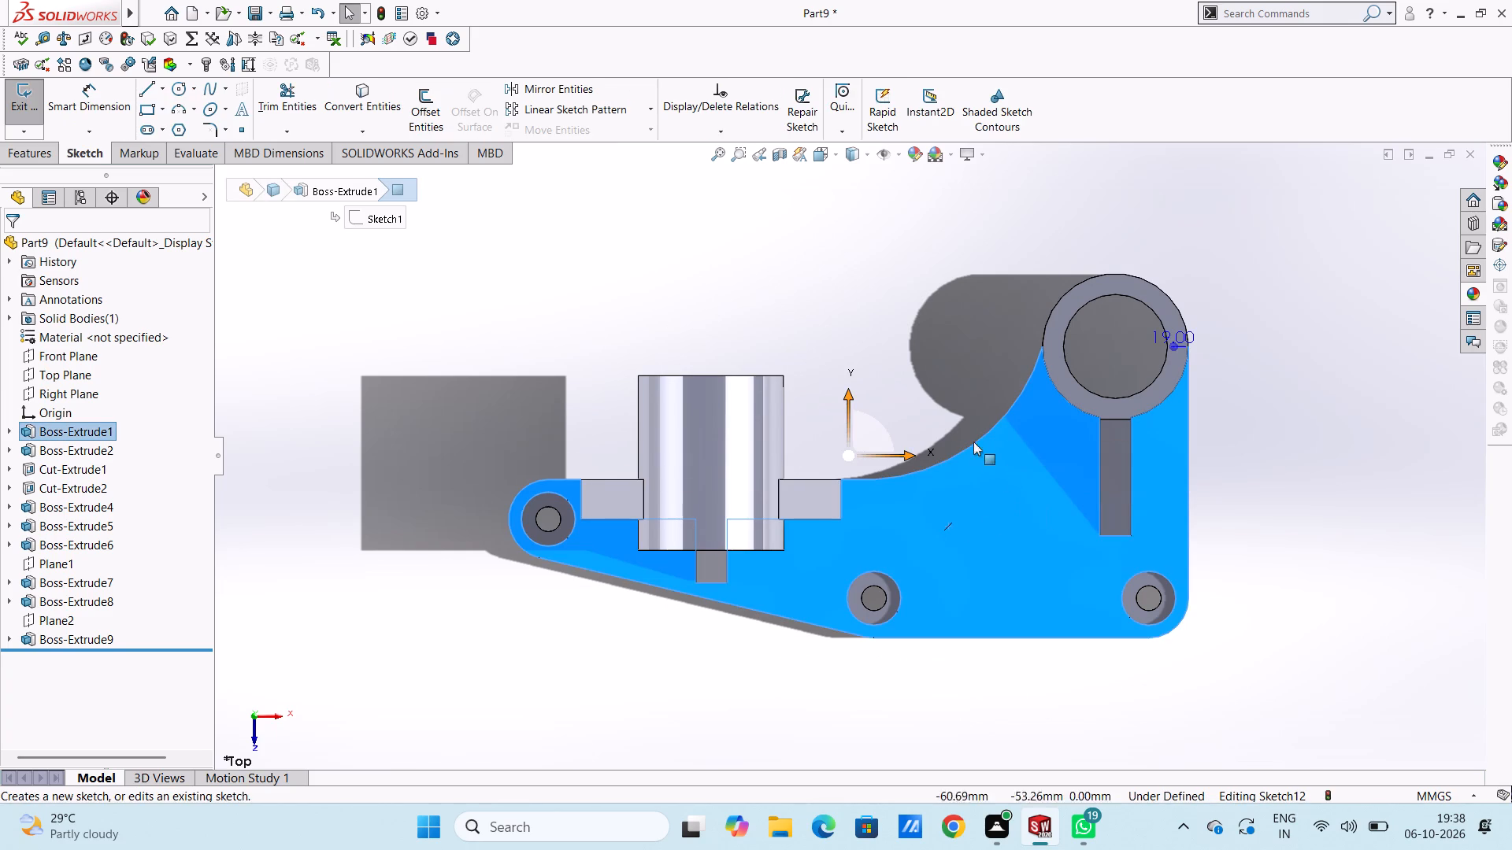
left_click(924, 386)
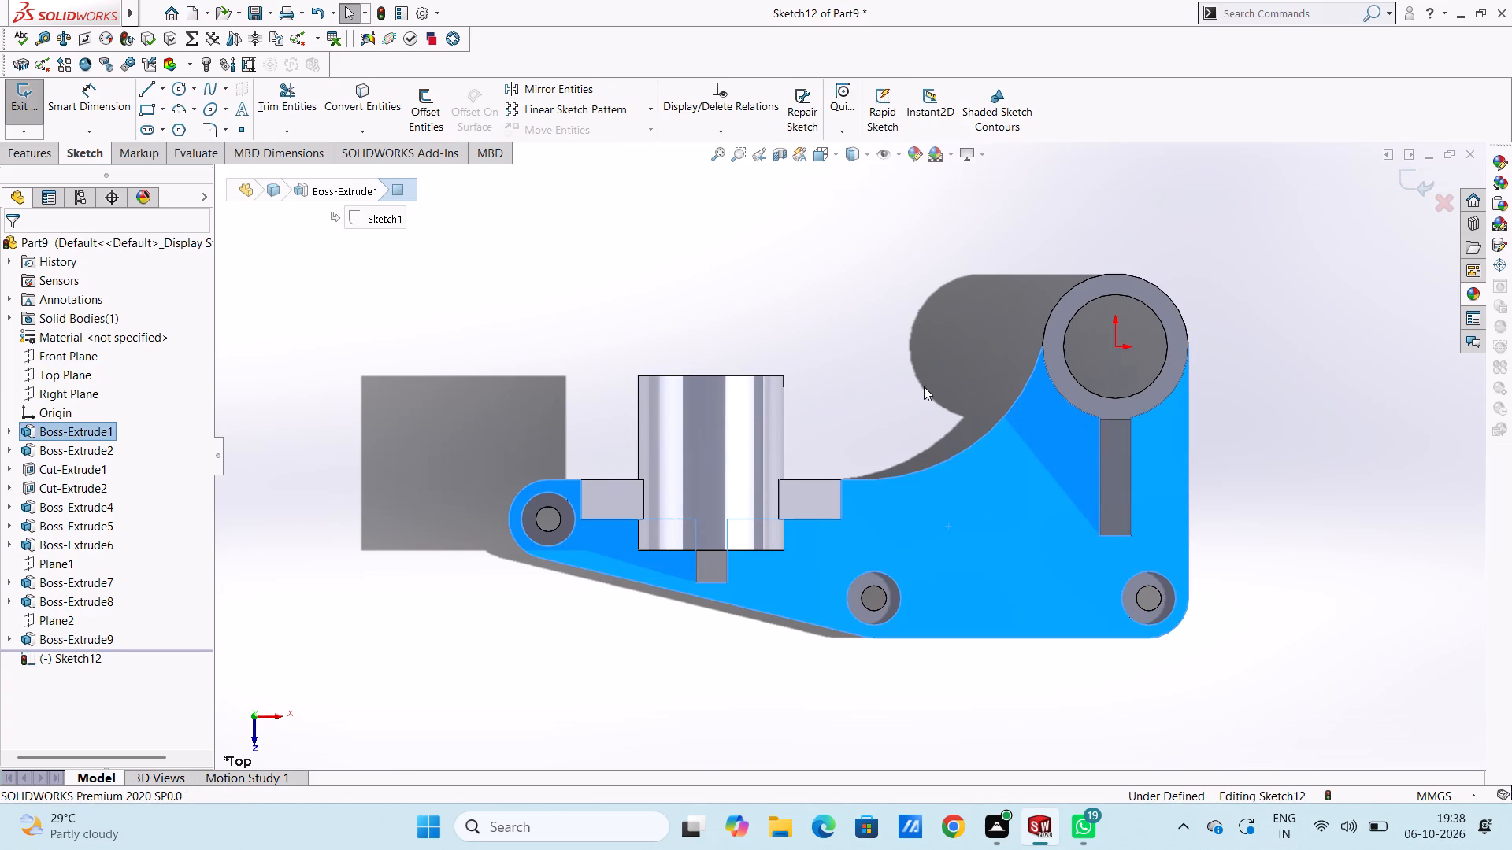
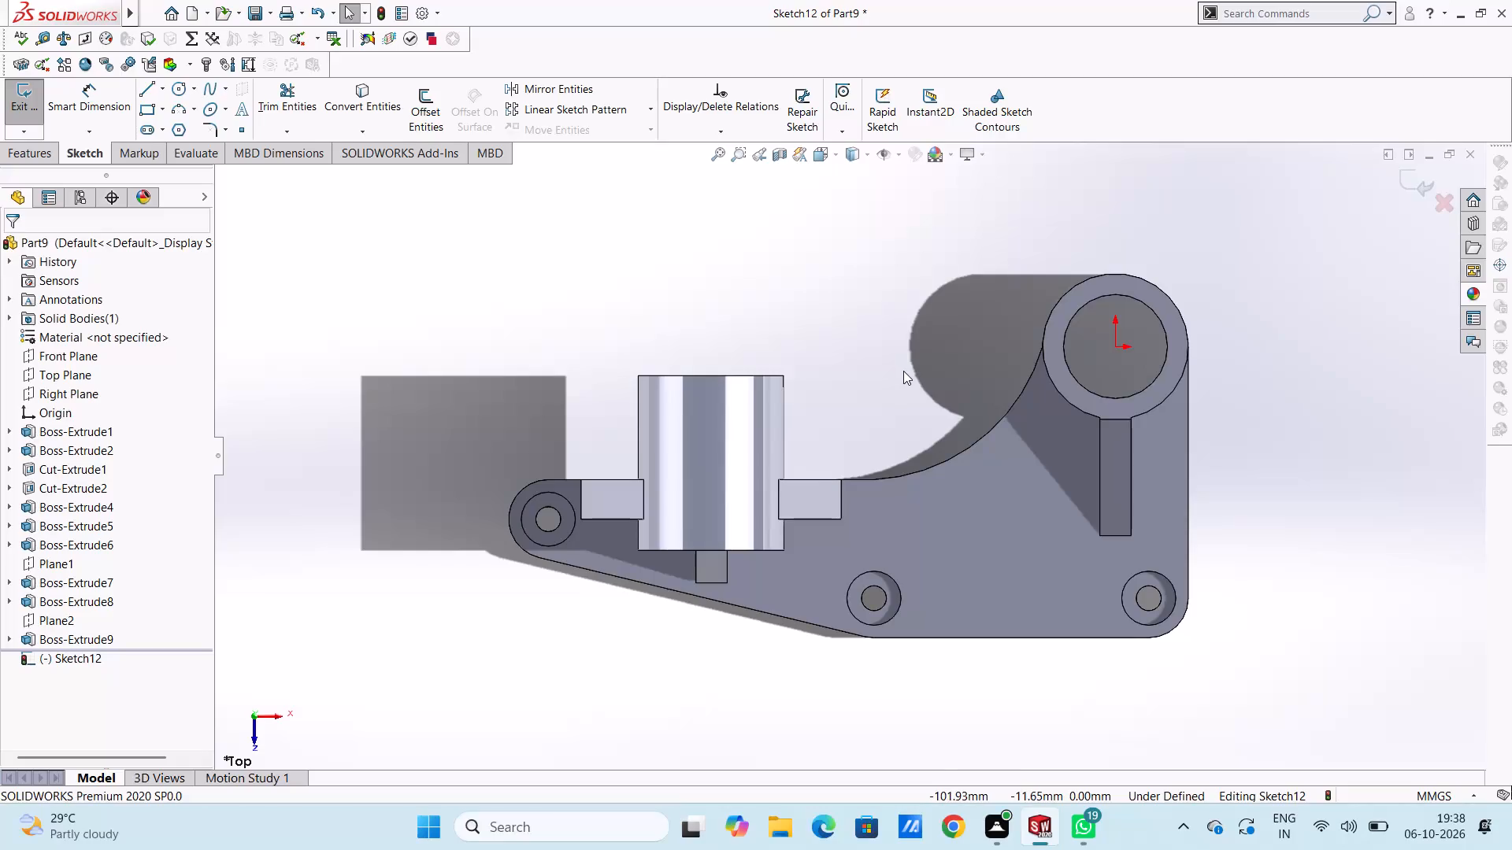
Sketch a circle on the plate beside the counterbored hole at the narrow end, centred level with the counterbore's lower edge.
scroll(903, 371, "down", 1)
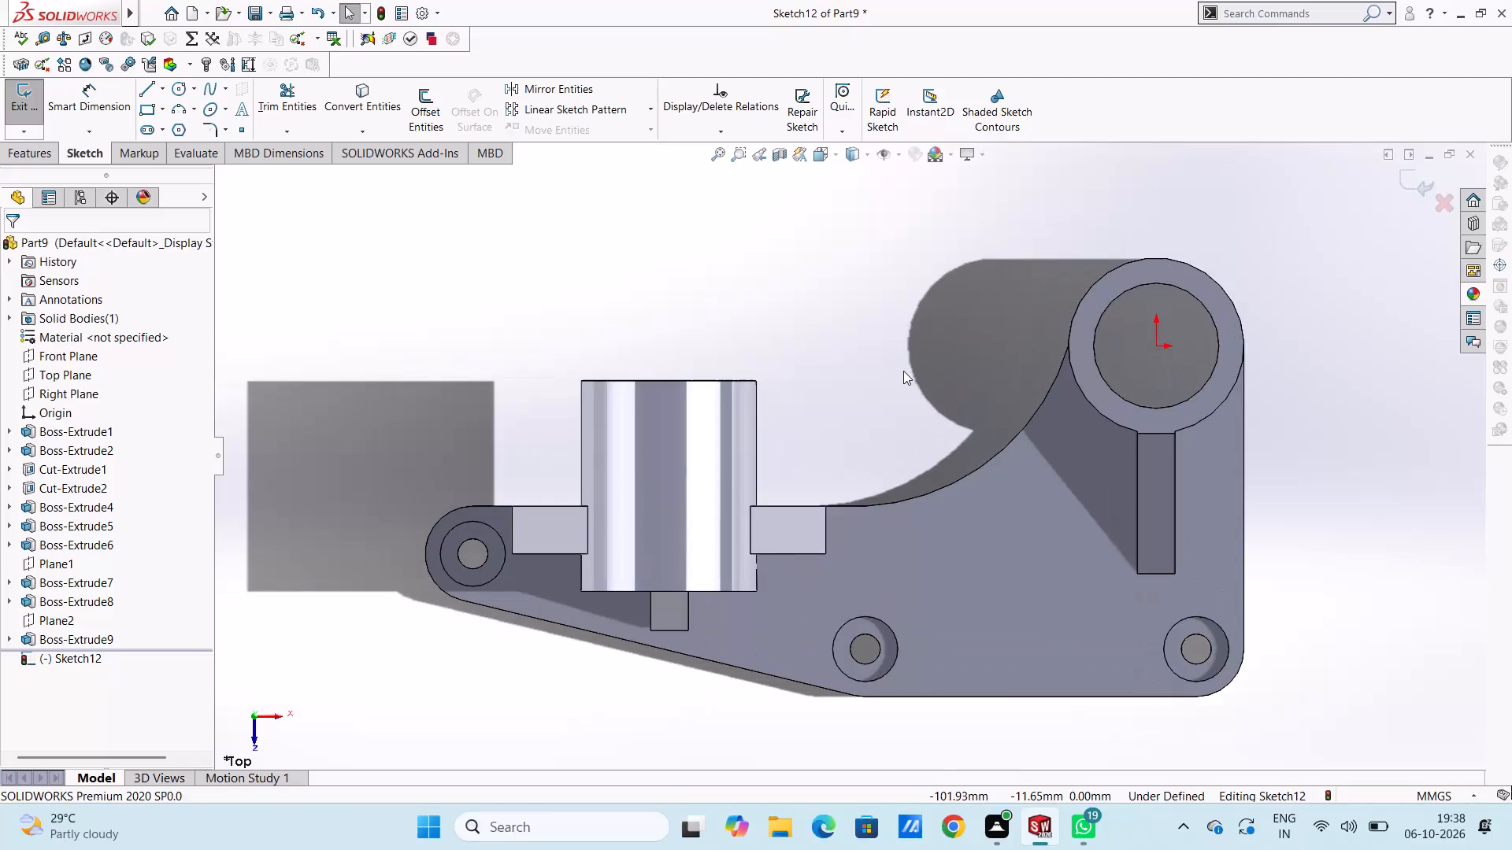
scroll(903, 371, "up", 3)
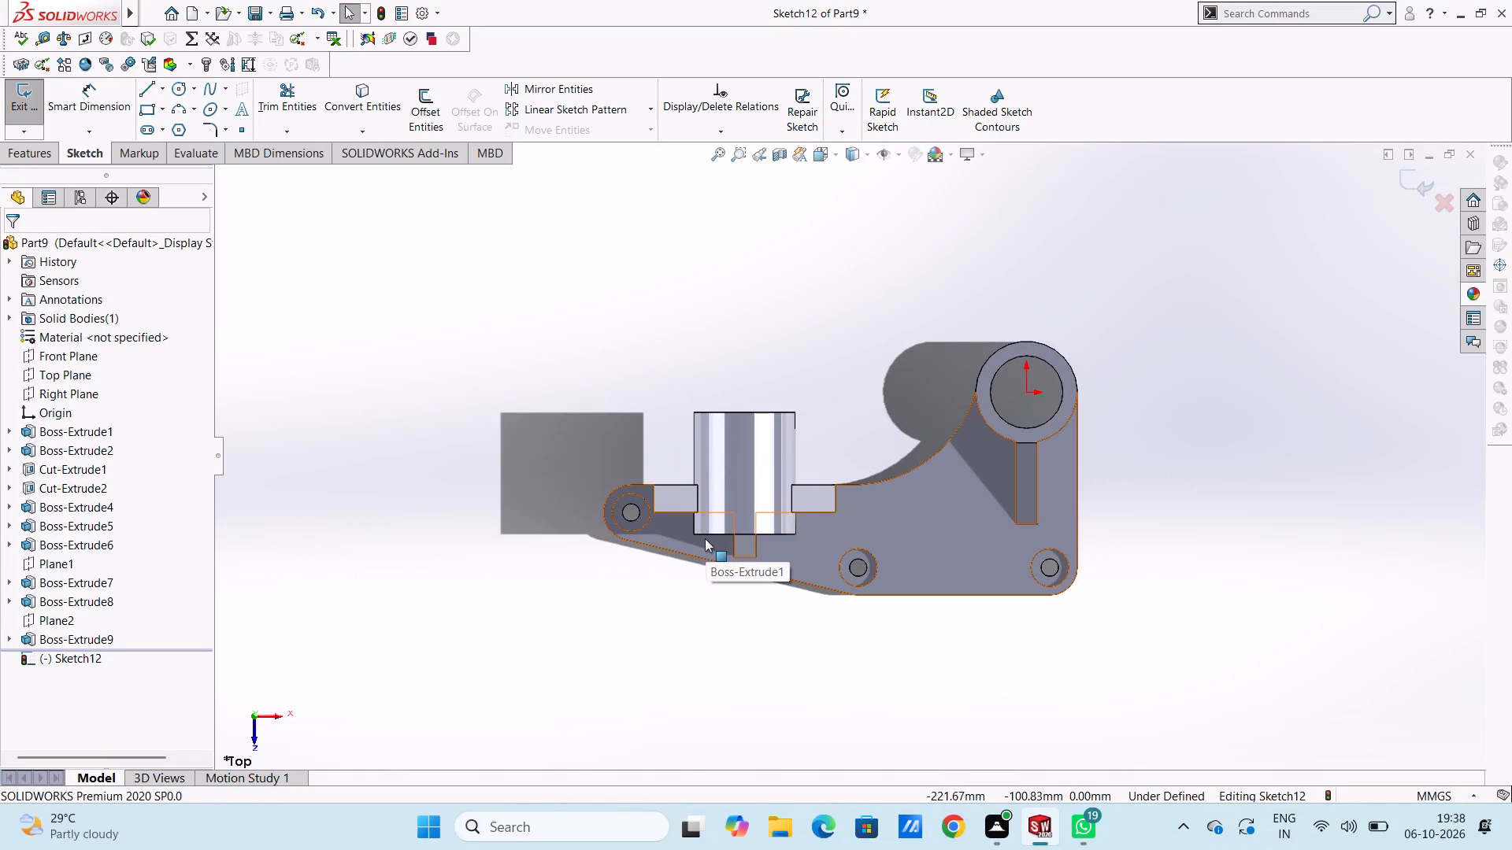
scroll(705, 538, "down", 2)
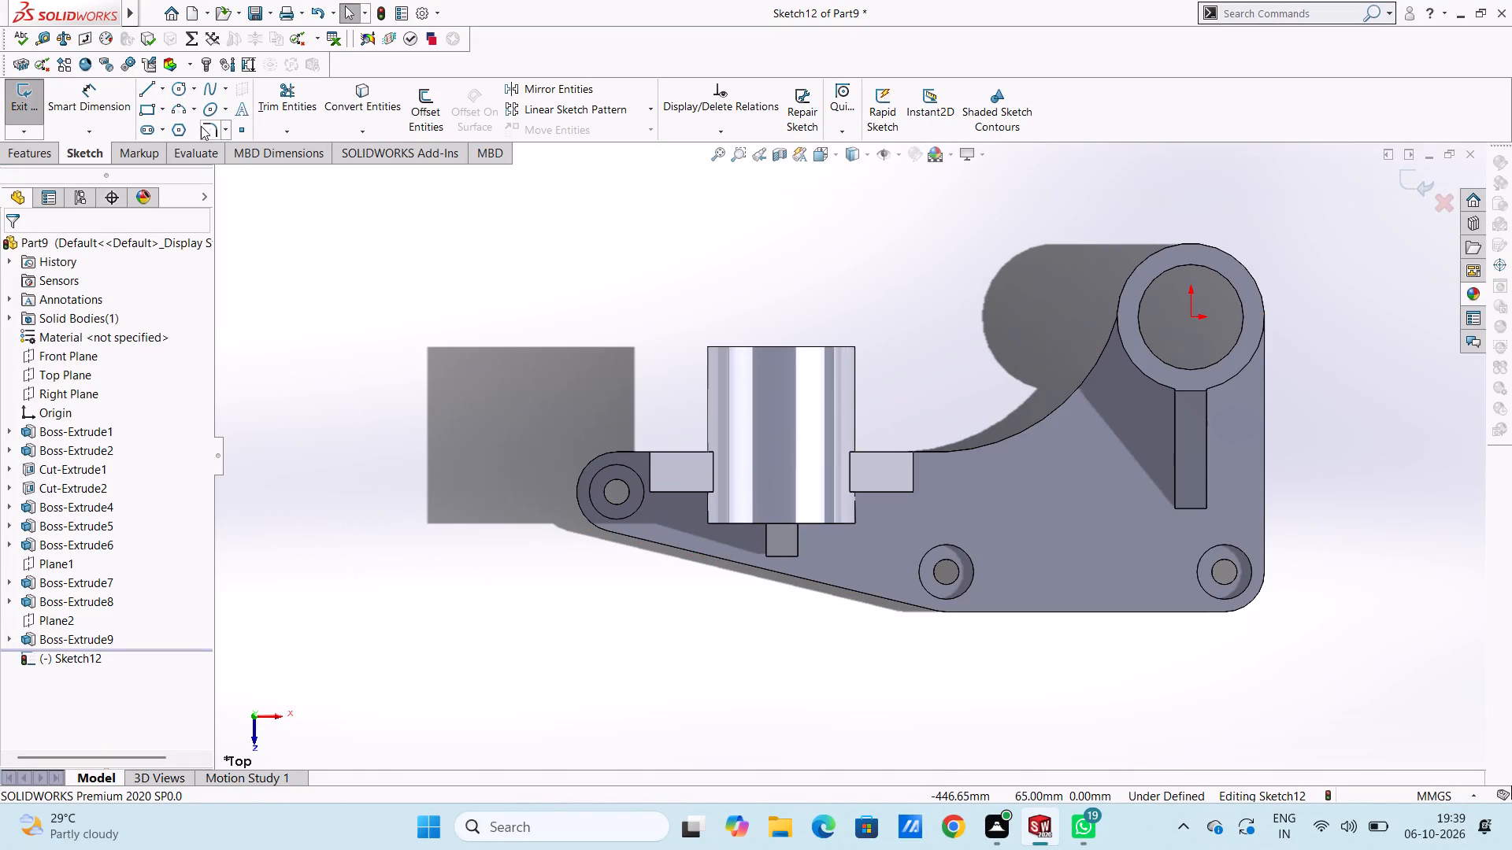
left_click(181, 93)
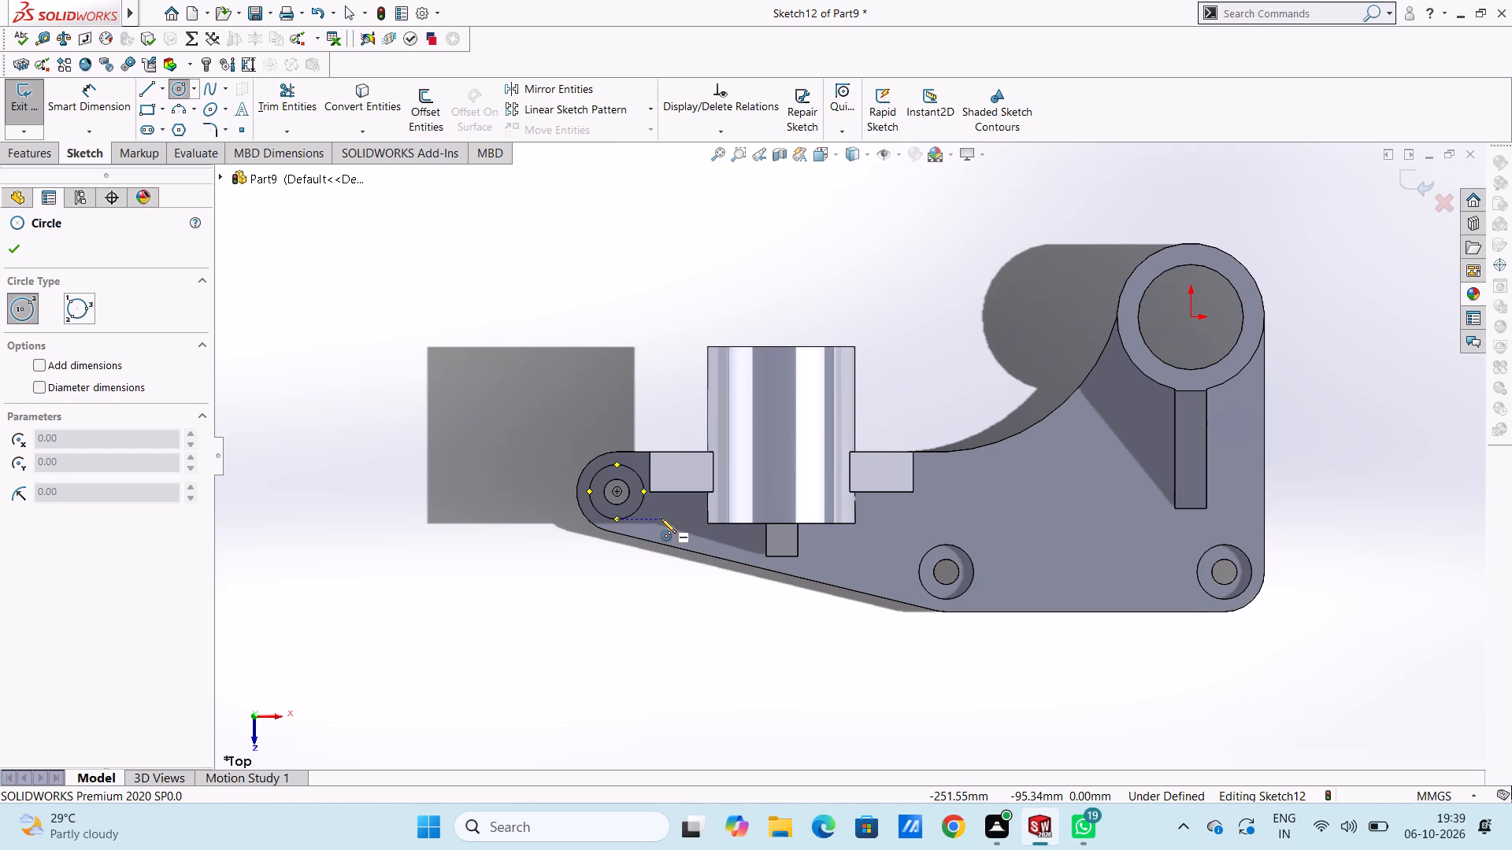
left_click(674, 518)
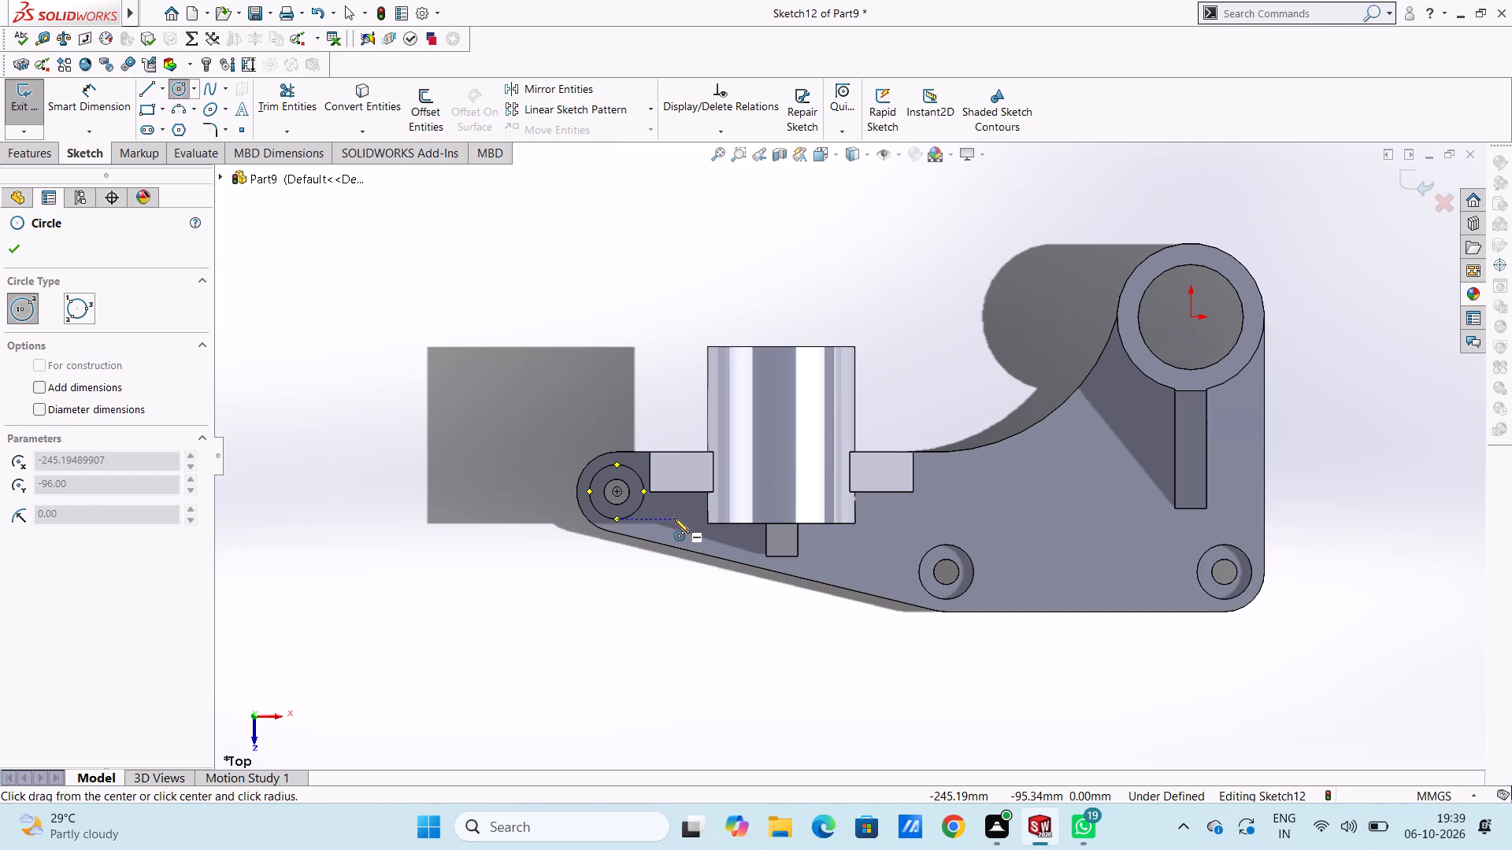
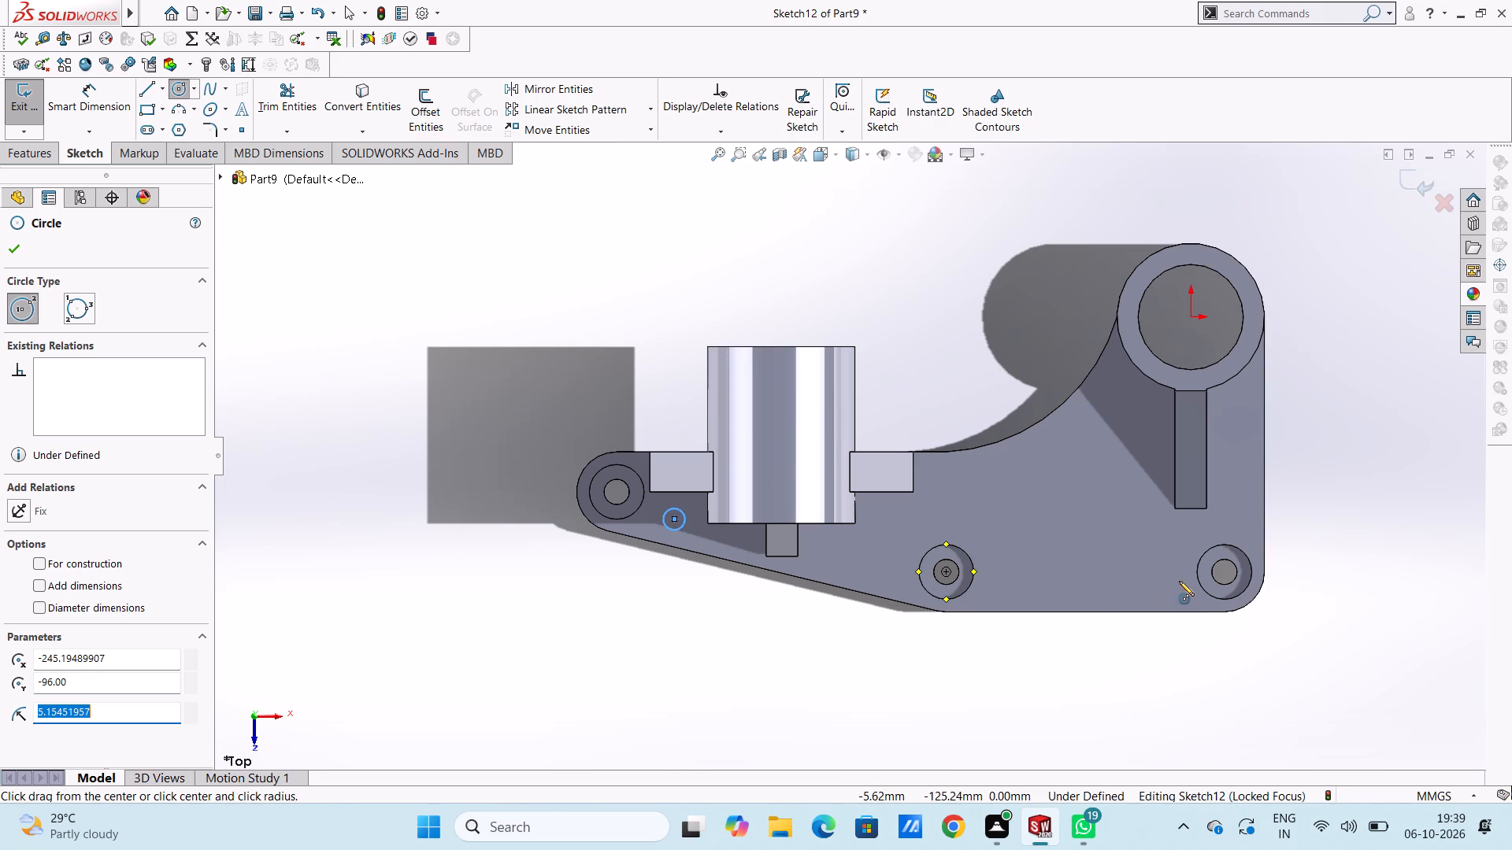
Sketch a second circle, about 12.7 mm in diameter, beside the wide-end corner counterbore, centred about 28 mm beyond the rib's end and 10 mm off its side.
left_click(1154, 567)
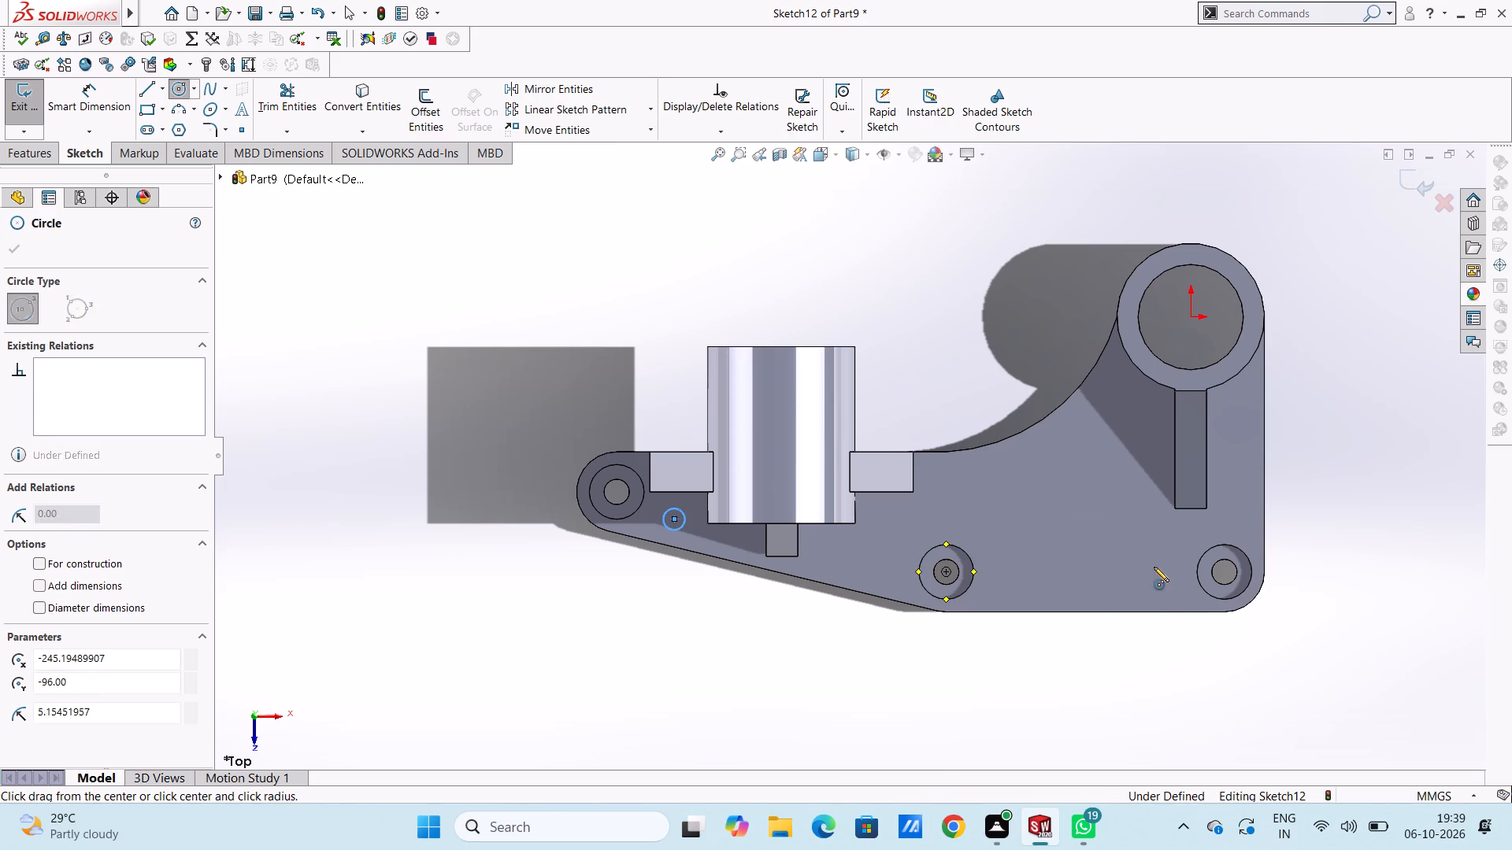
left_click(1159, 580)
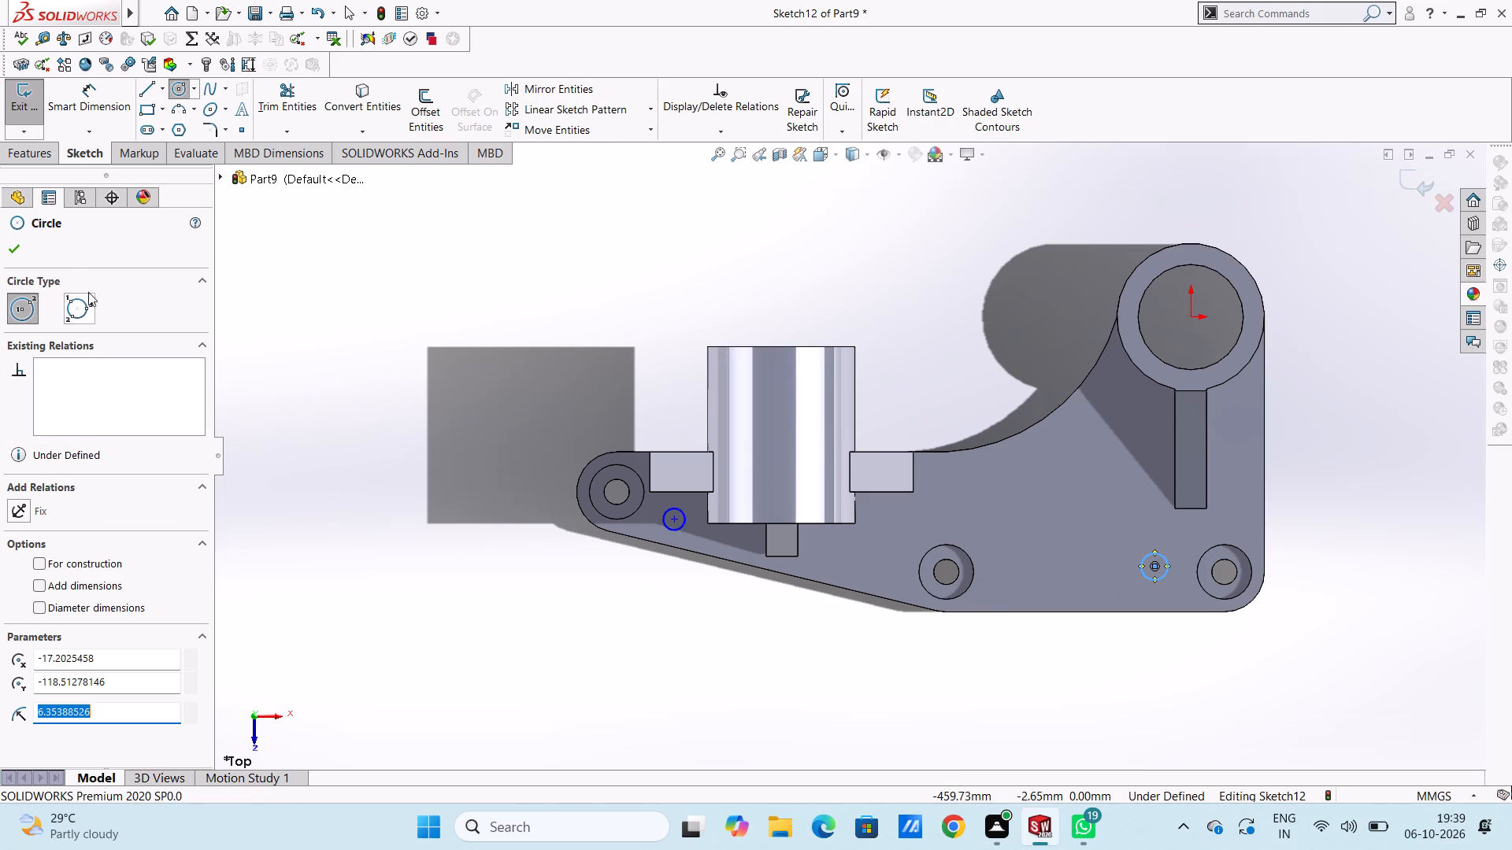
left_click(22, 257)
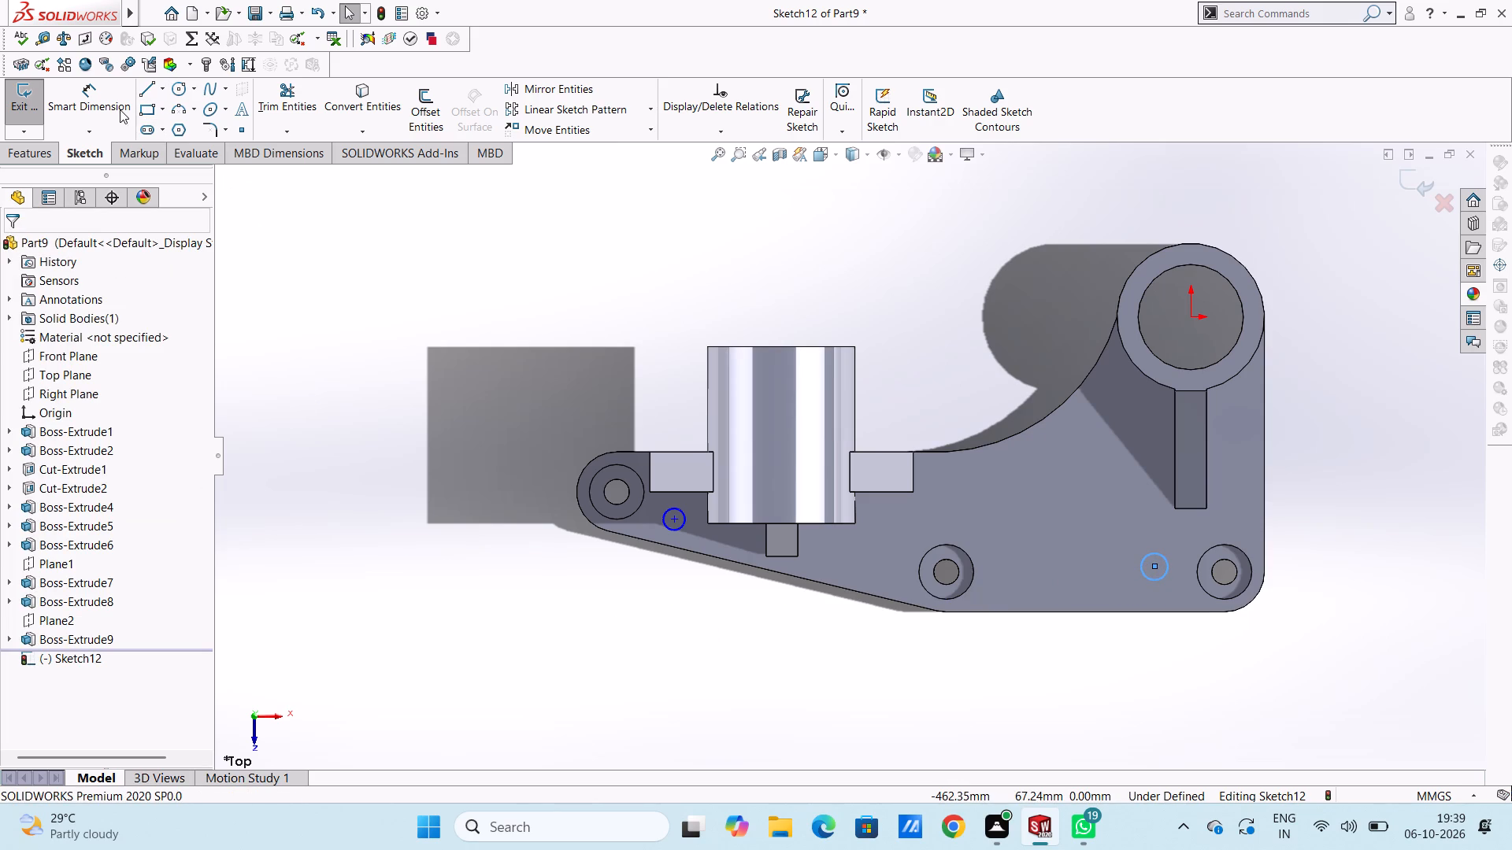
Dimension both sketched circles on the plate to a diameter of 10 mm.
left_click(102, 97)
left_click(670, 527)
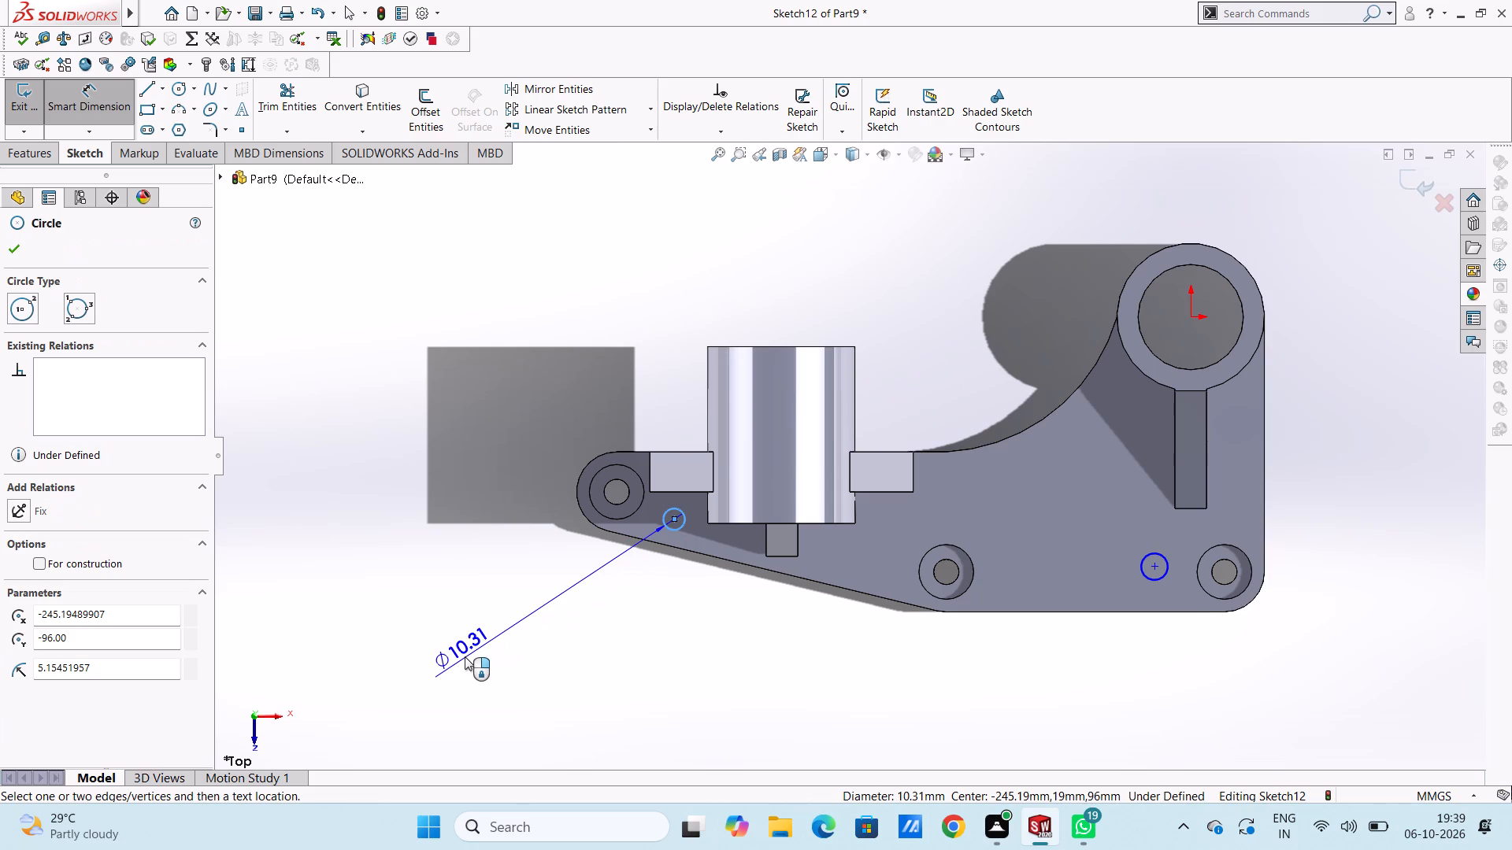
left_click(465, 656)
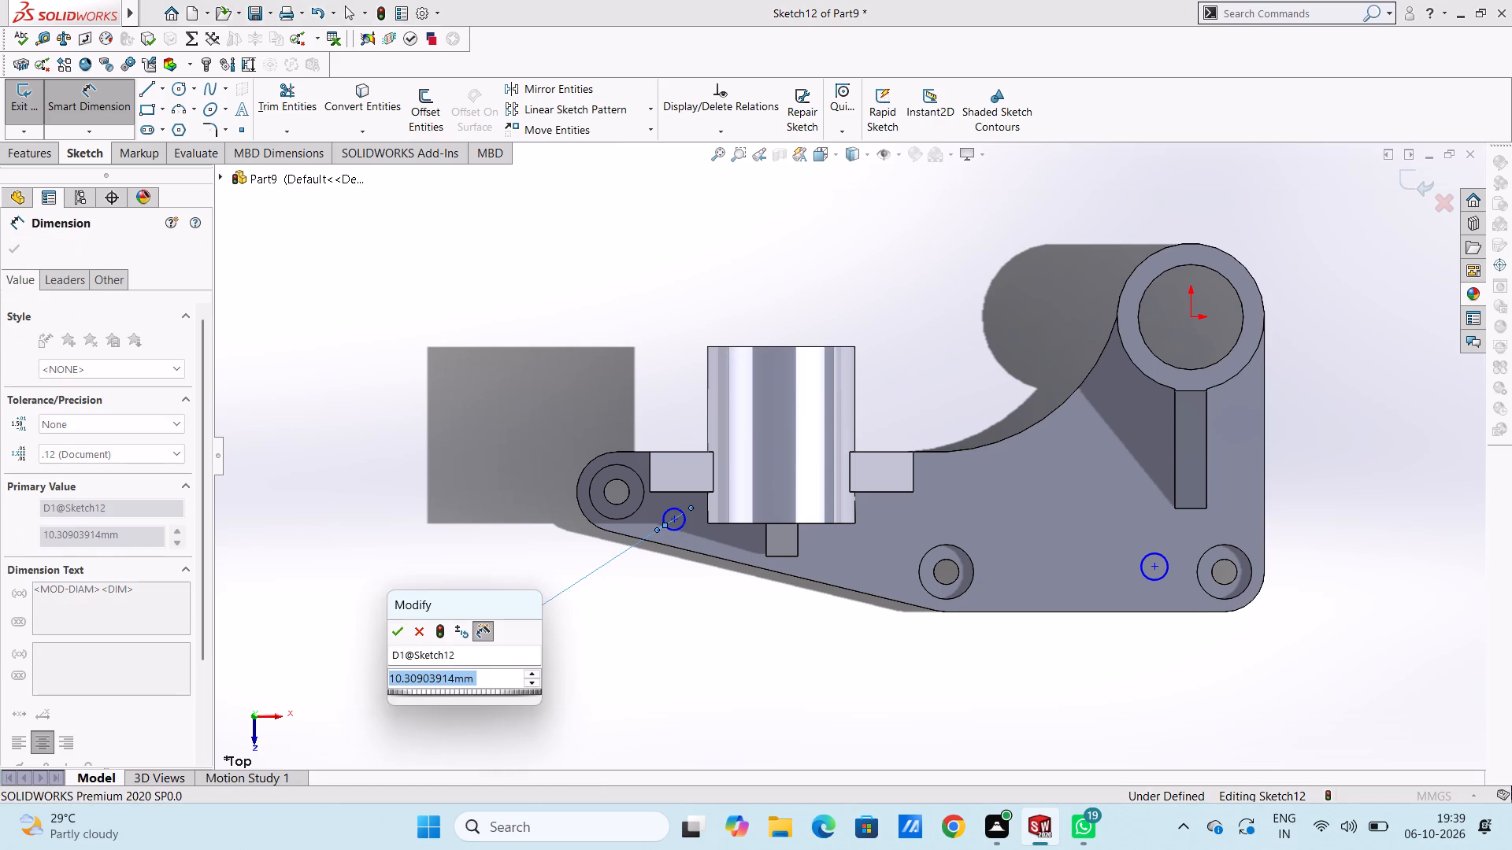
type("10")
key("Return")
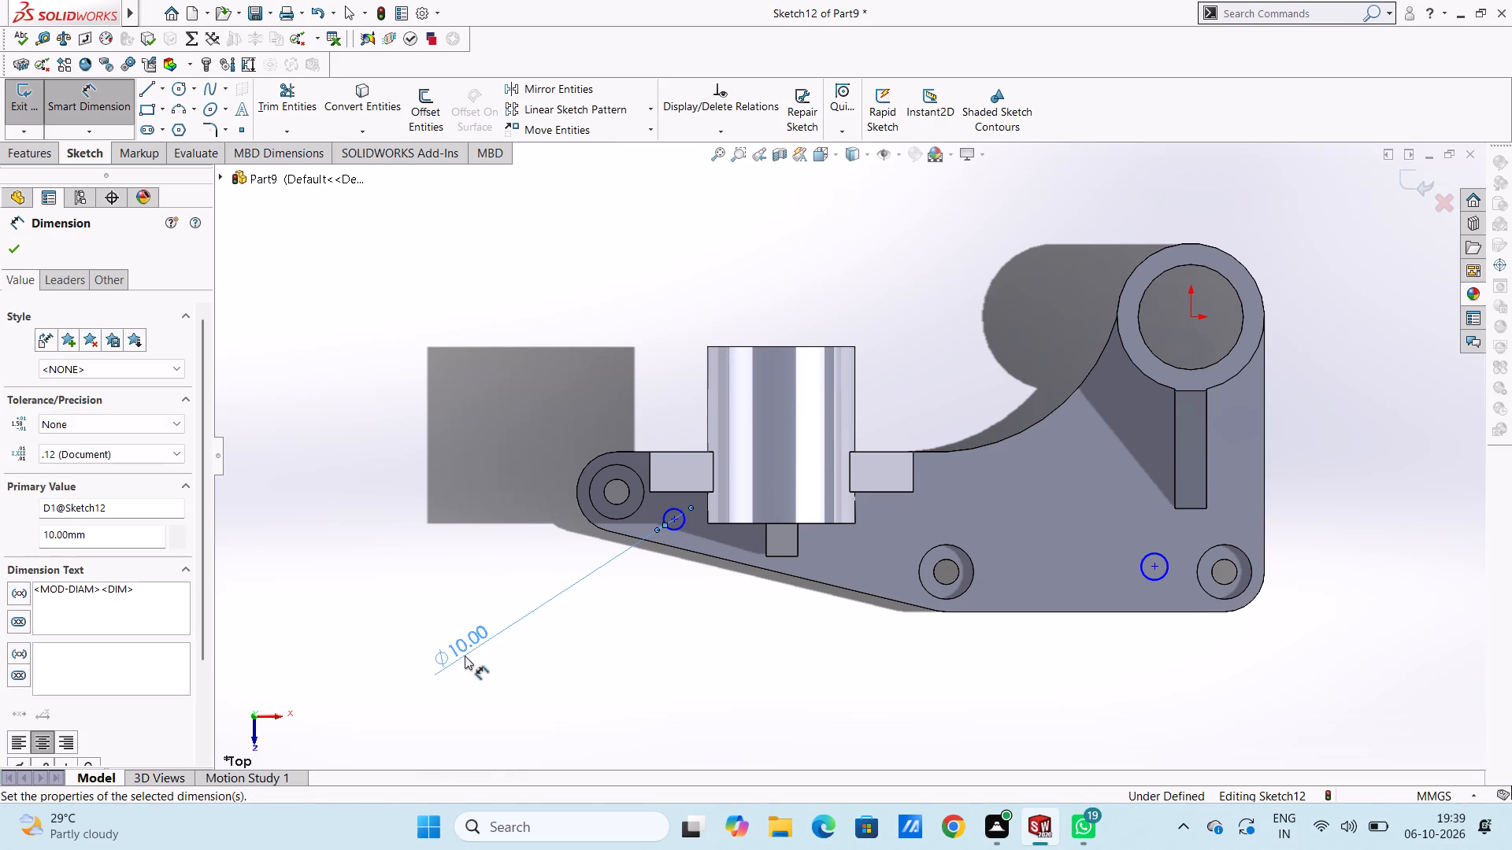
left_click(435, 564)
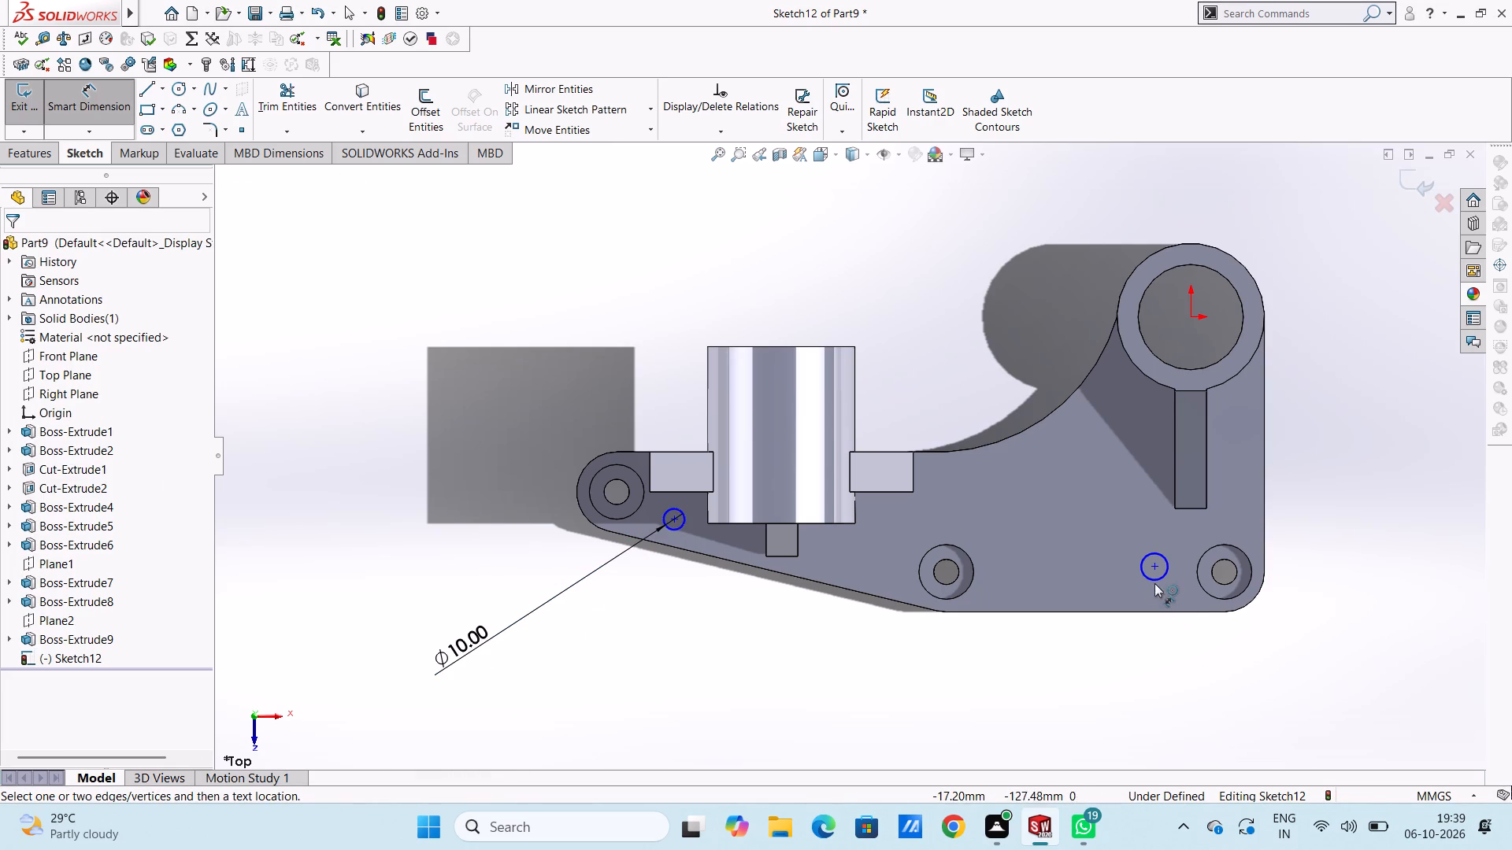
left_click(1154, 582)
left_click(1280, 686)
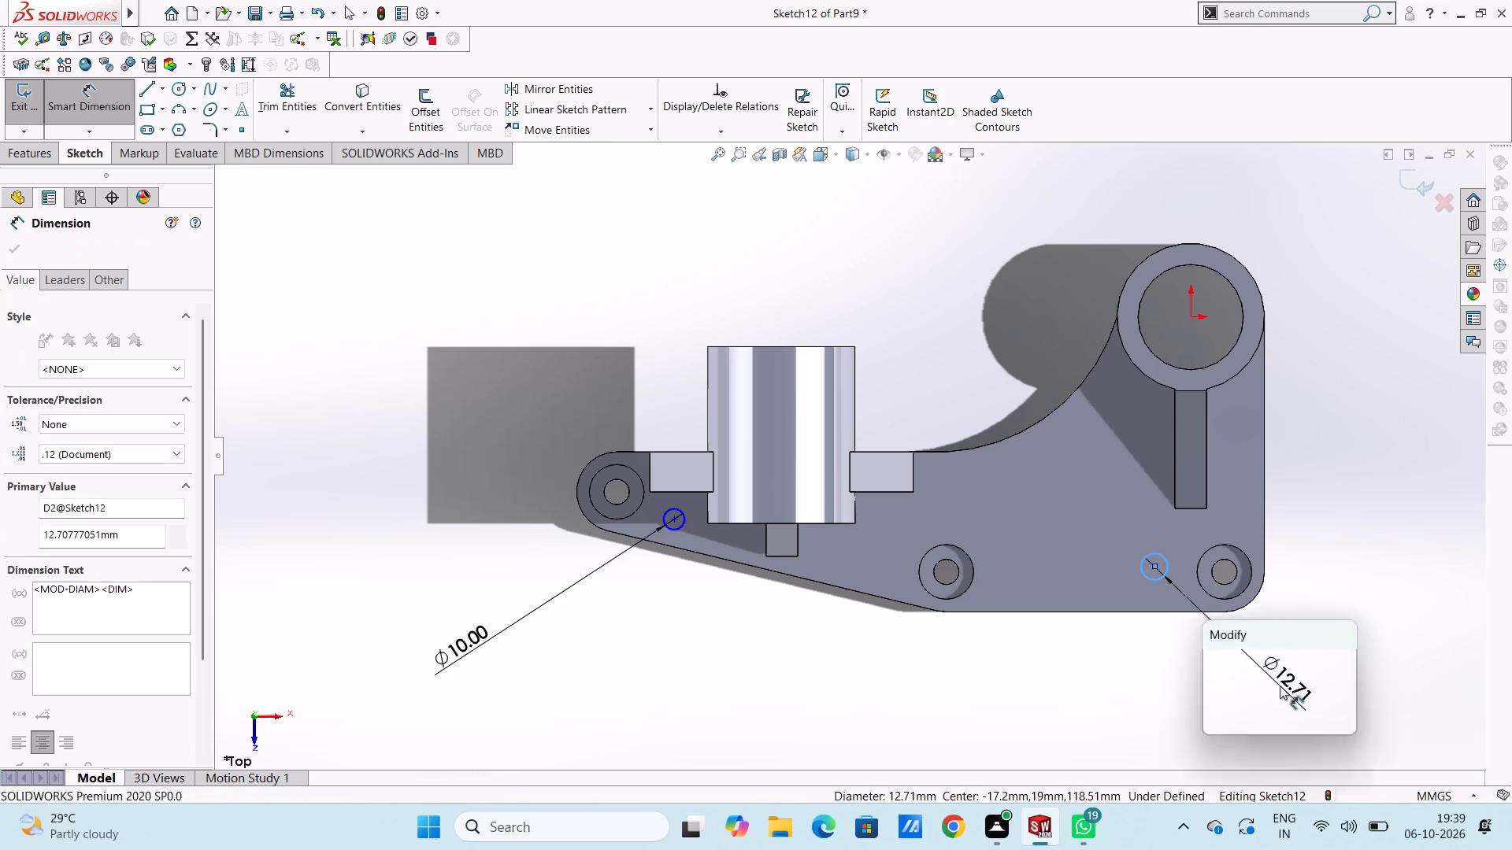
type("10")
key("Return")
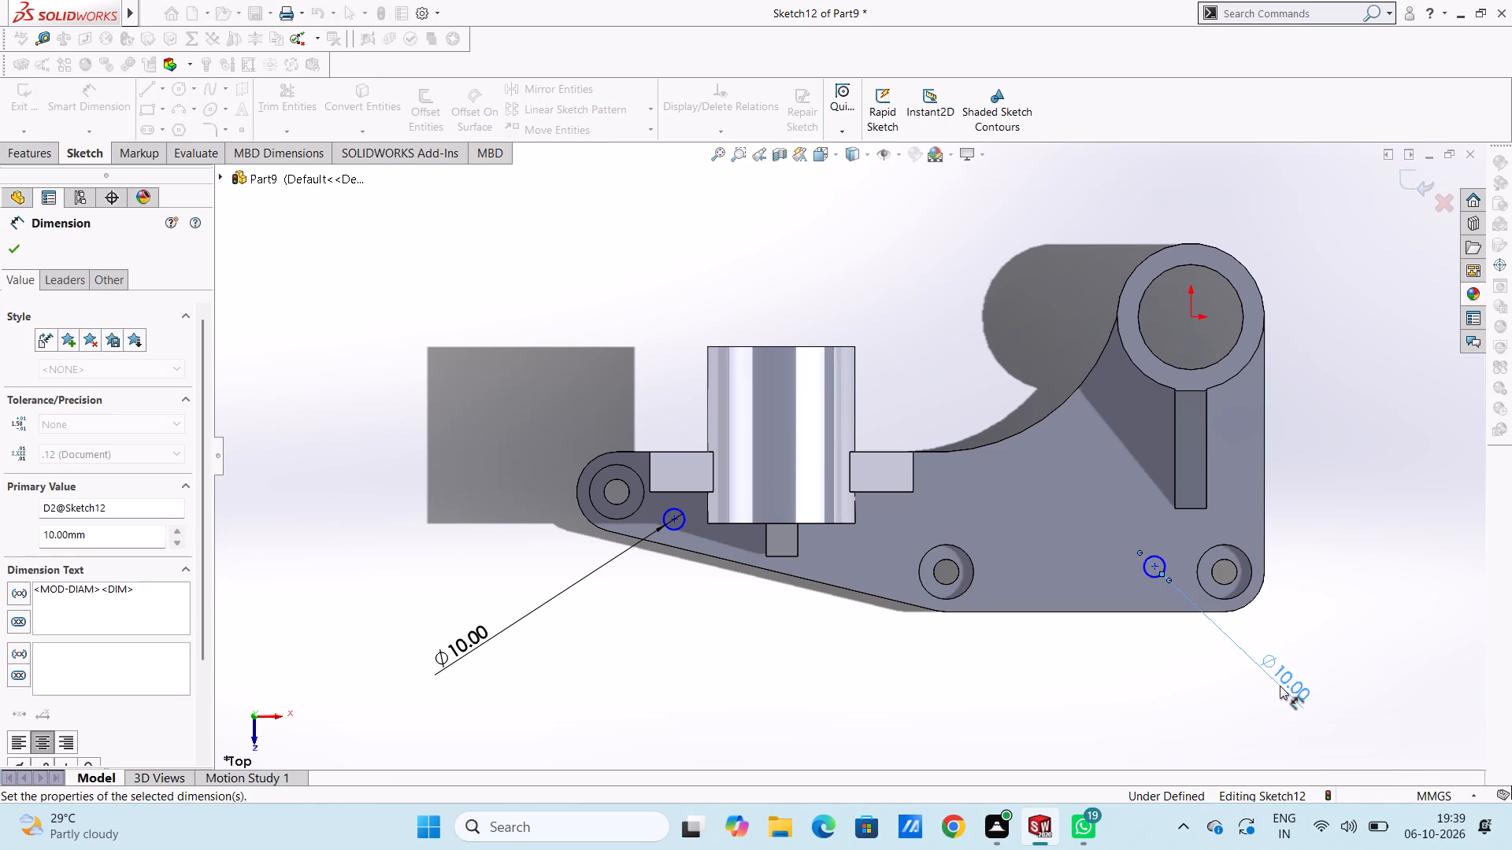
left_click(1159, 704)
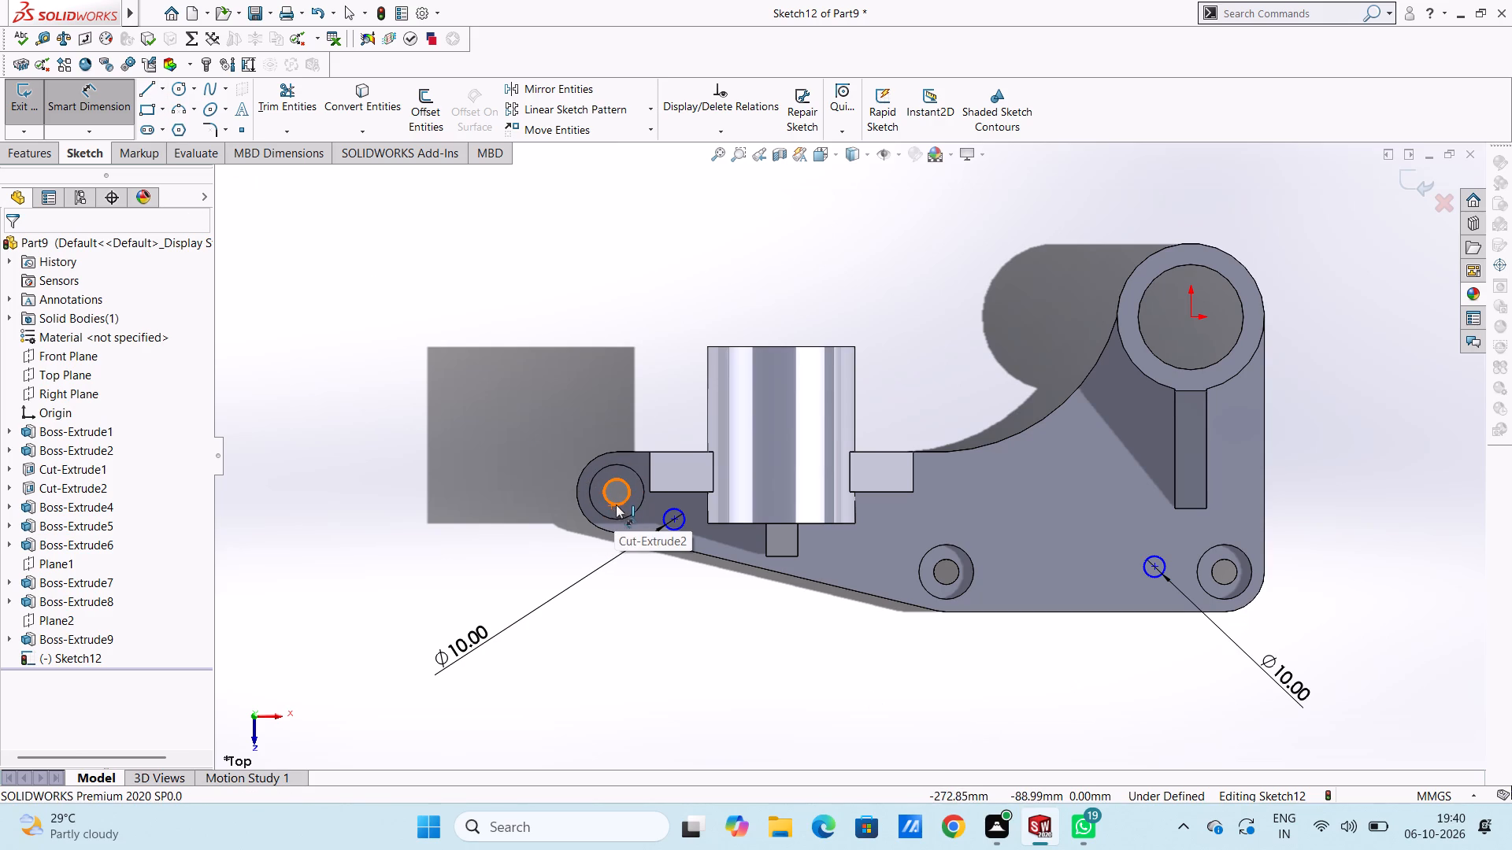
Dimension the narrow-end circle's centre 16 mm from the web-mounted ring's side edge, and add its perpendicular distance from the web's front edge.
left_click(677, 519)
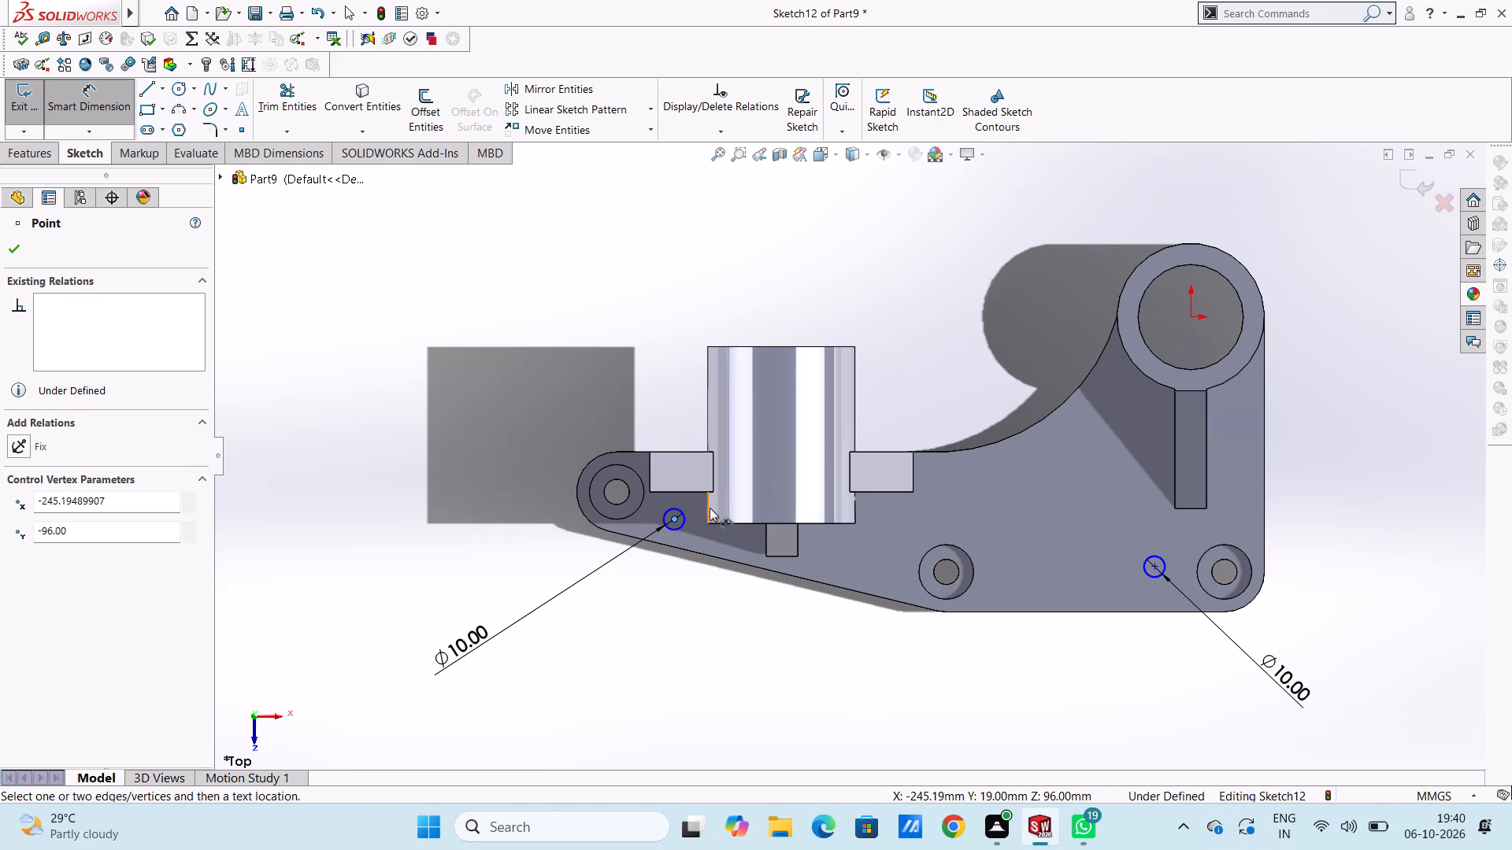
left_click(707, 417)
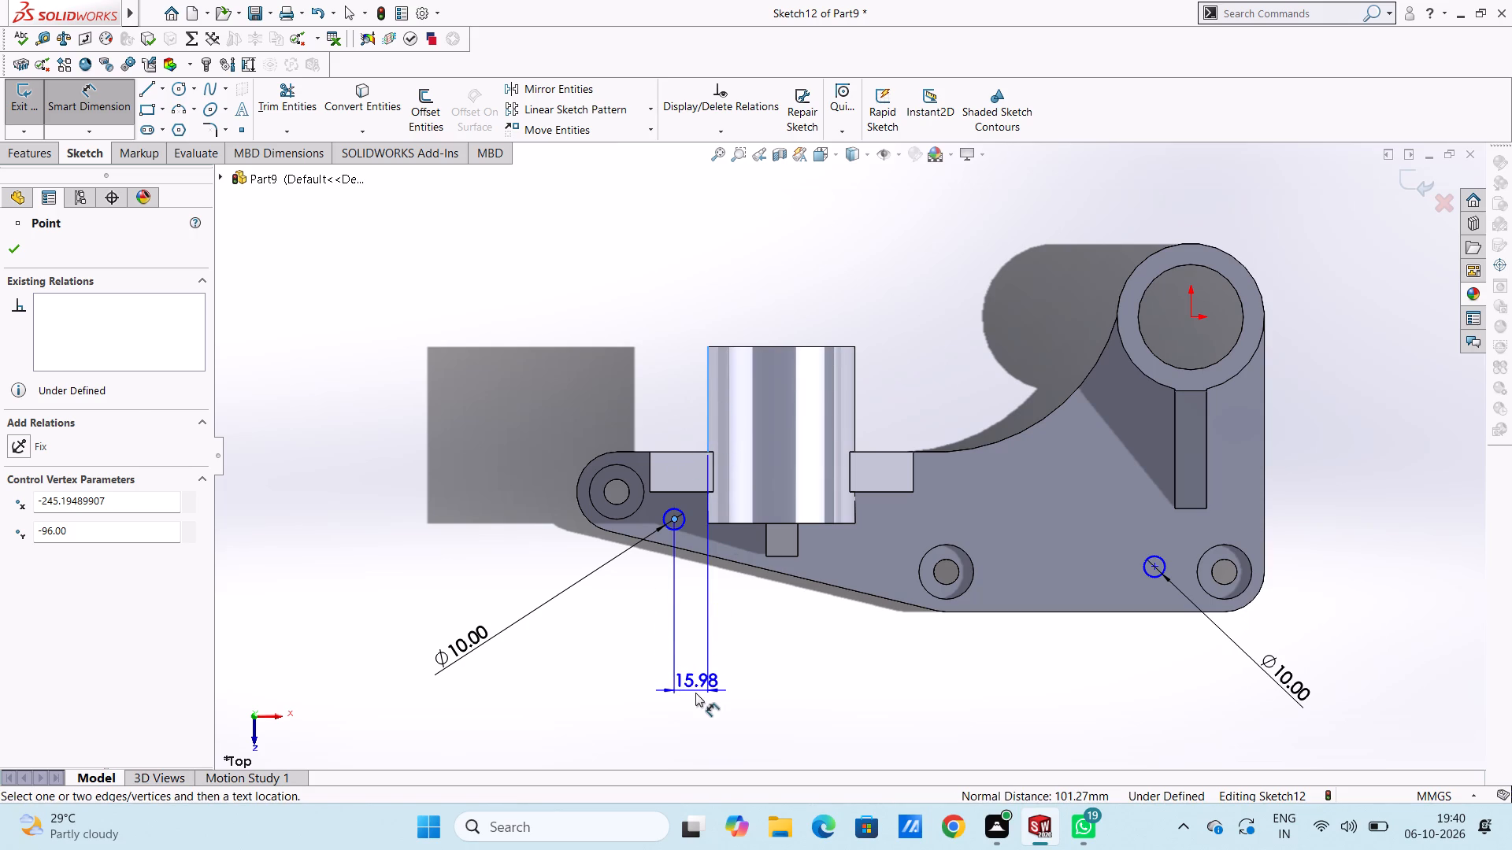
left_click(695, 693)
type("16")
key("Return")
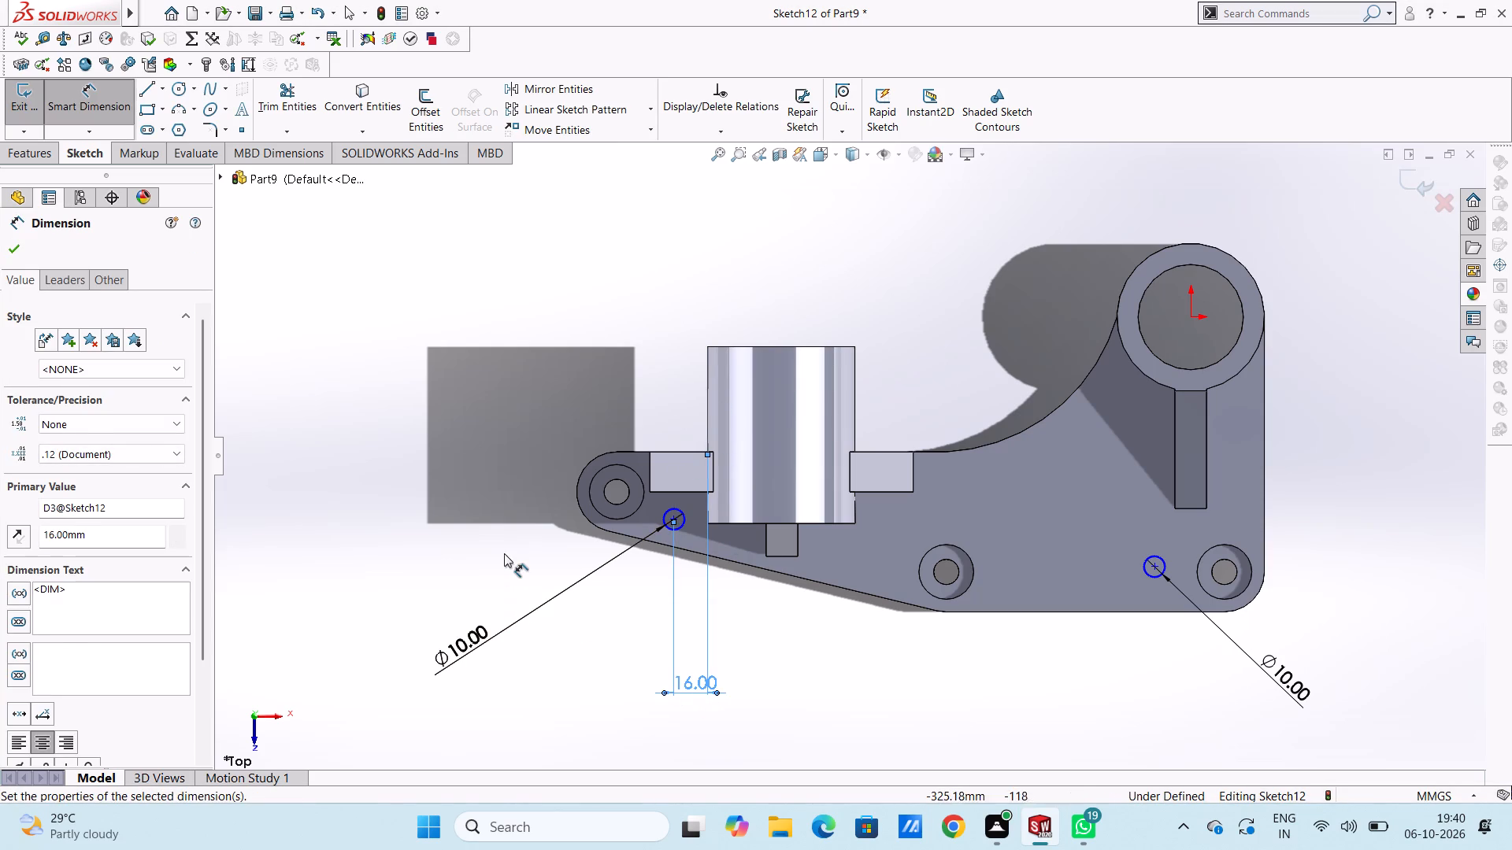
left_click(502, 549)
left_click(673, 521)
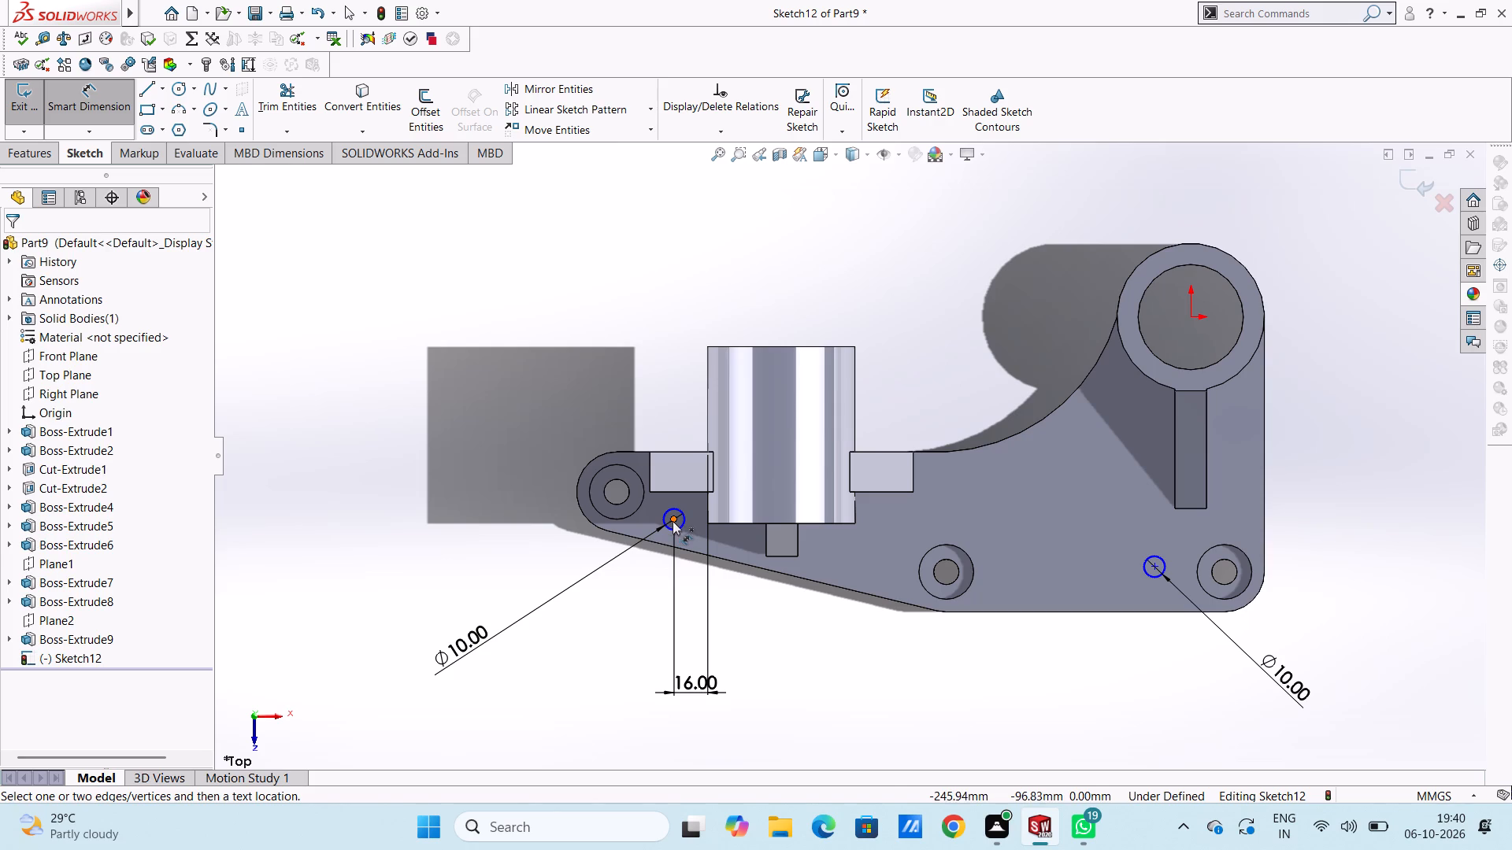
left_click(677, 493)
left_click(434, 493)
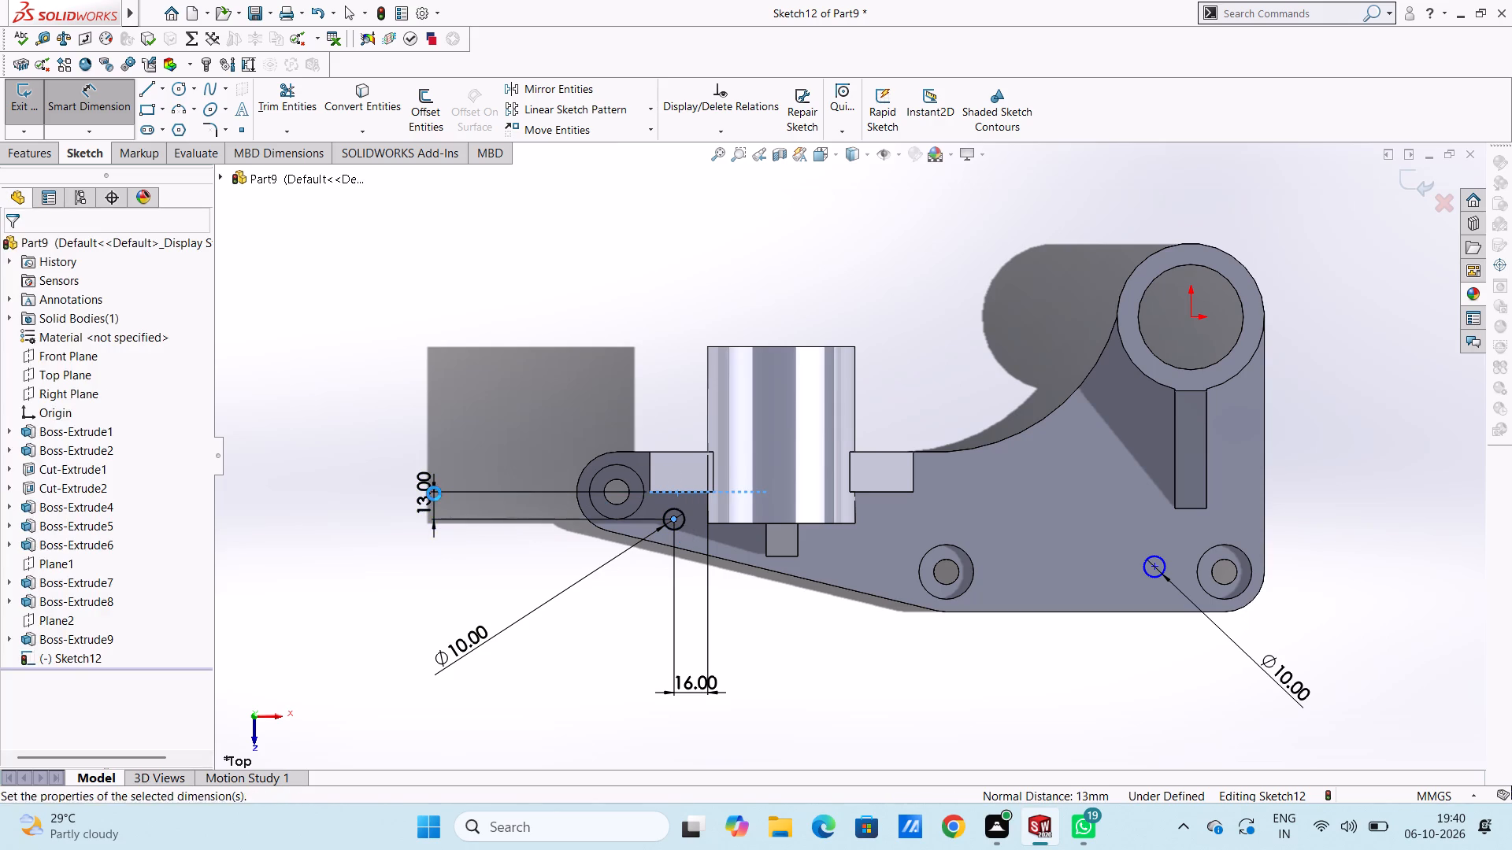
left_click(370, 480)
left_click(365, 474)
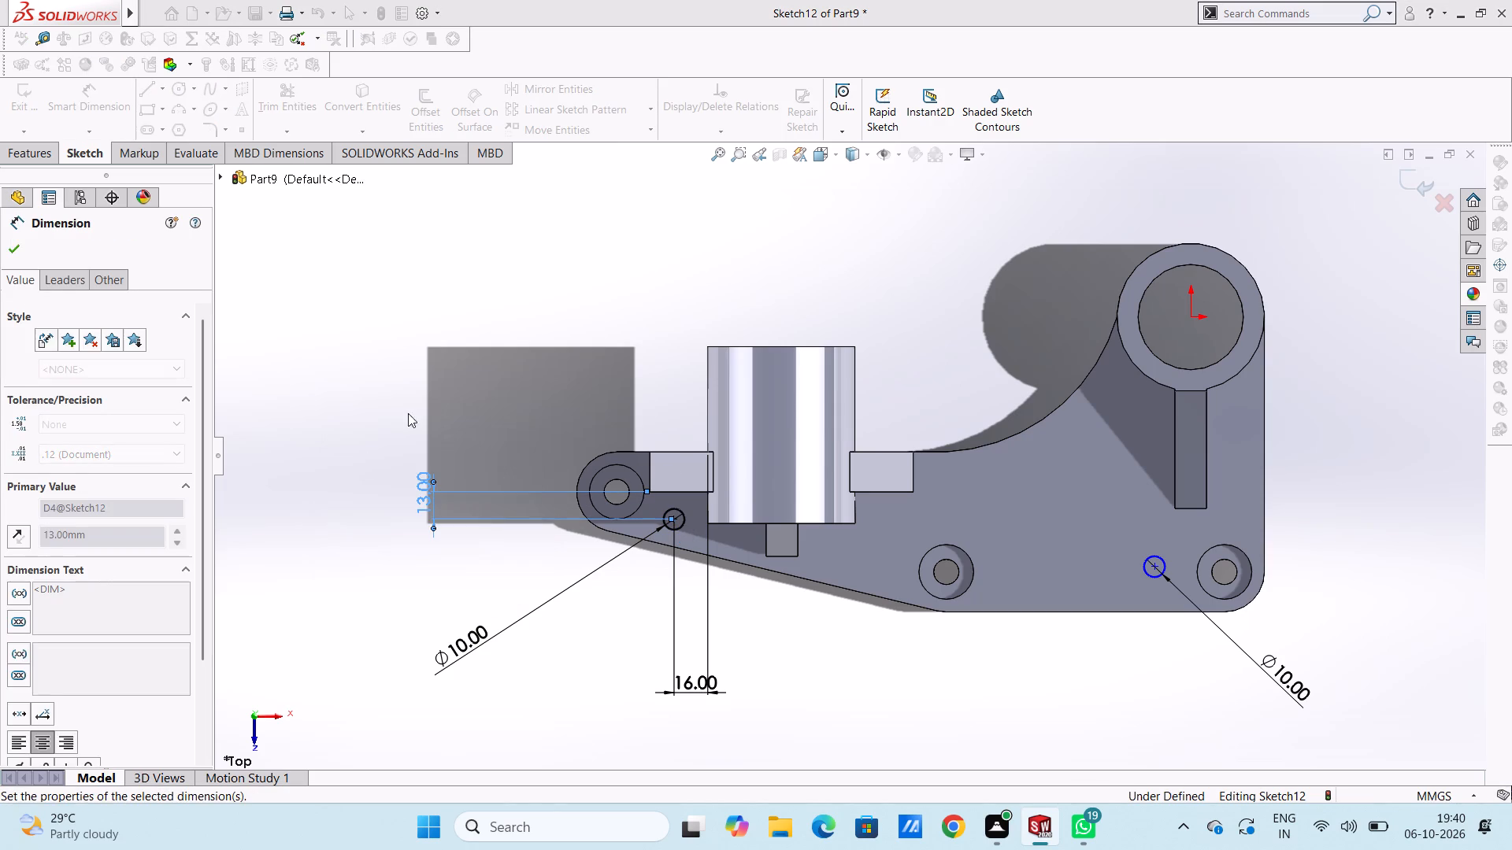
left_click(430, 403)
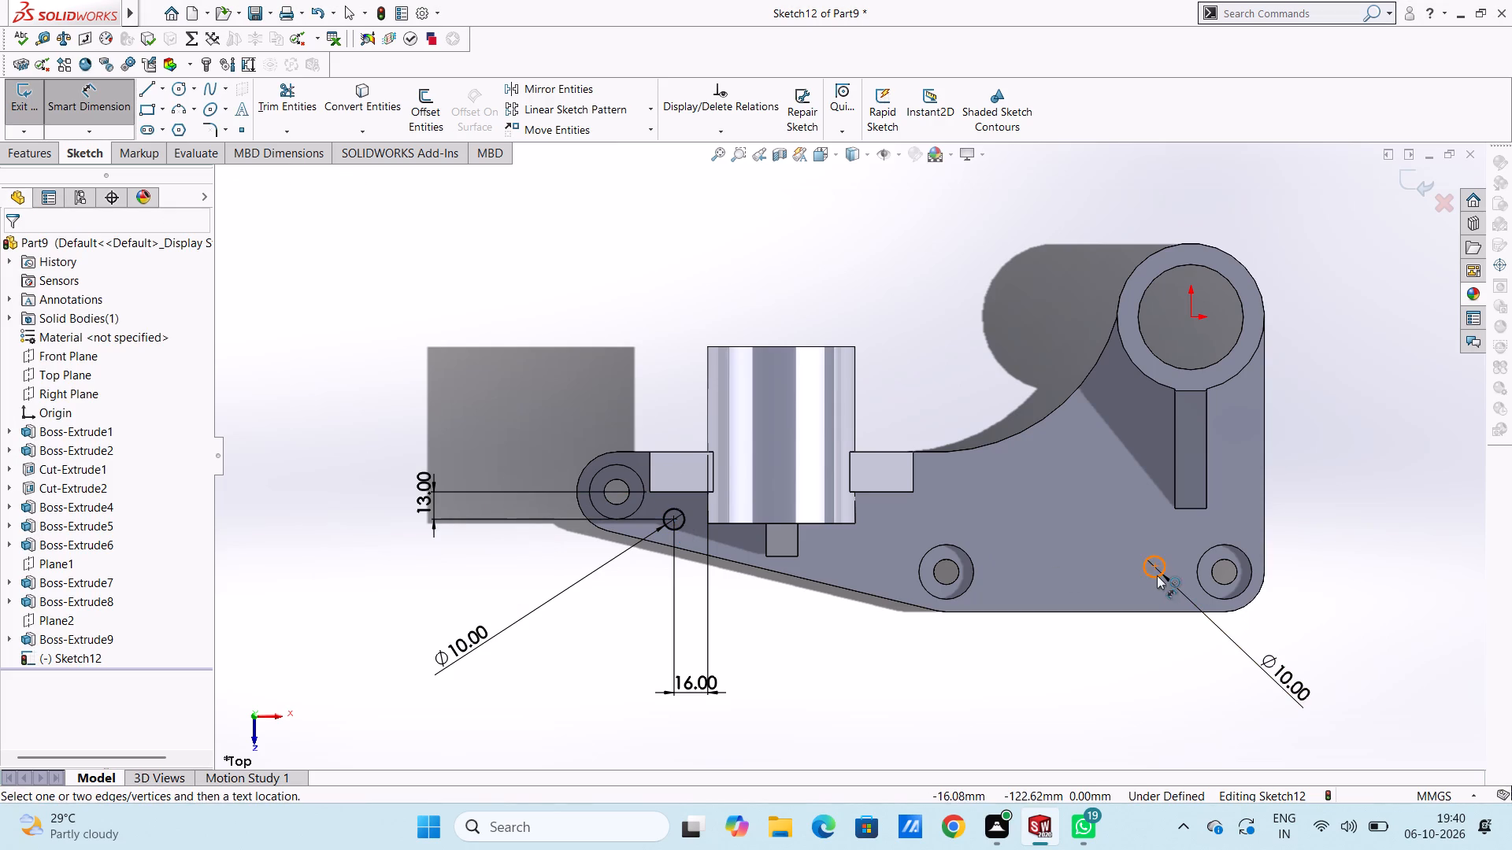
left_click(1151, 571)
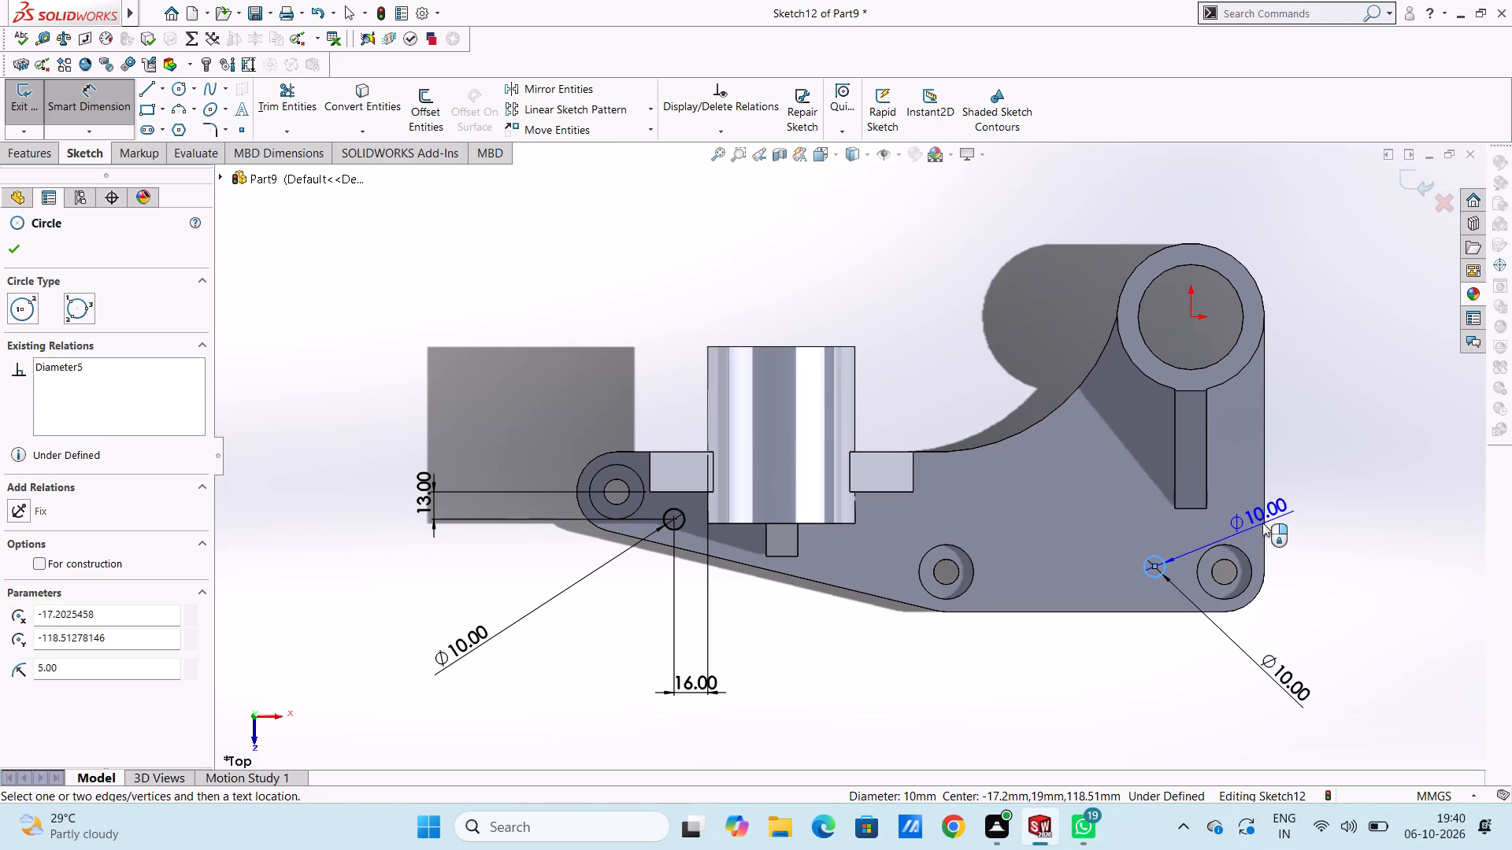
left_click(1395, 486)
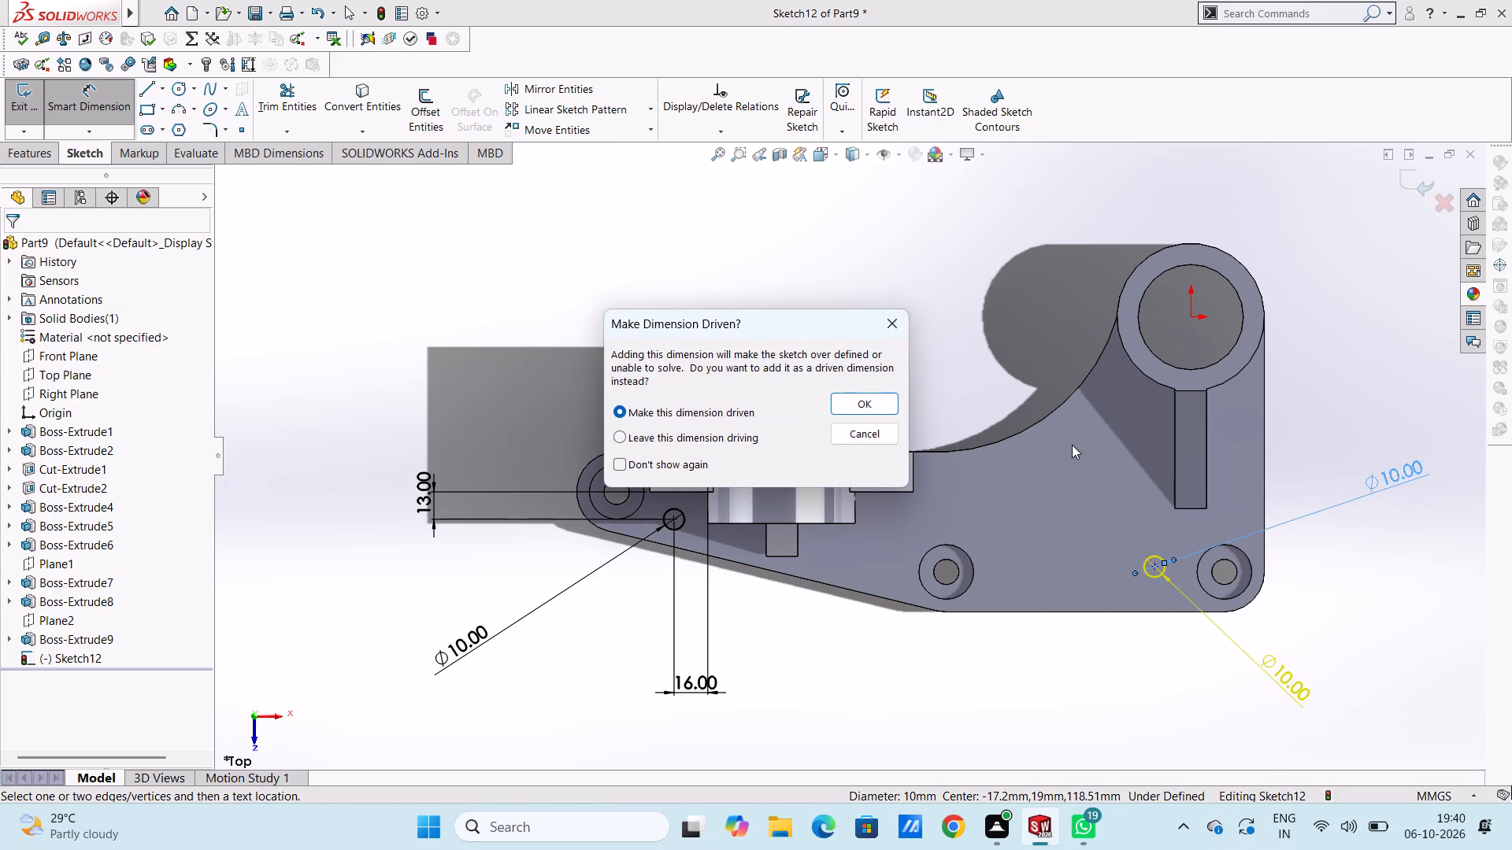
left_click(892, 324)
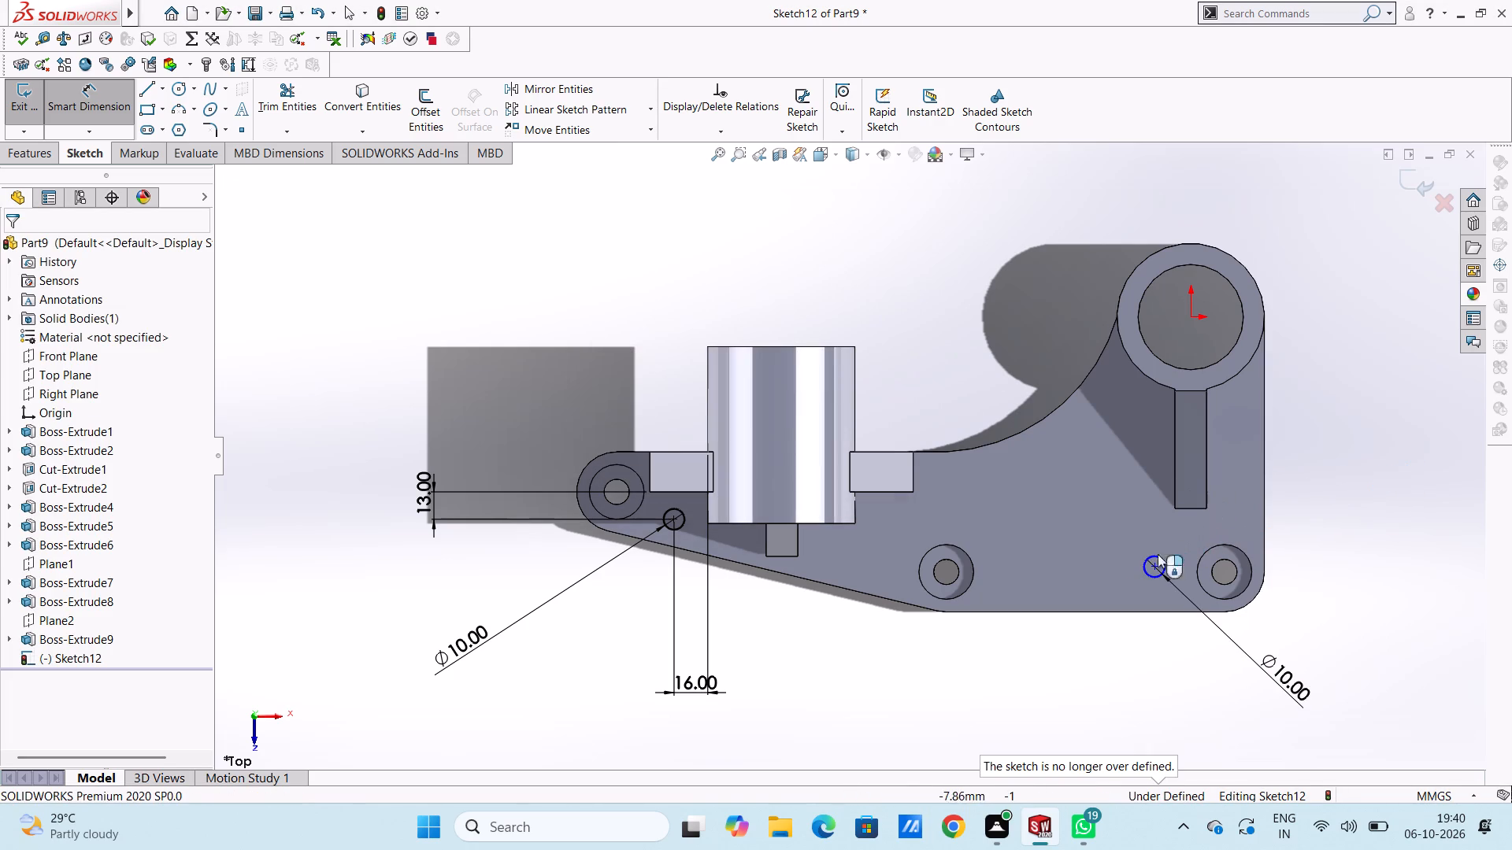
Dimension the distance from the wide-end circle's centre to the end edge of the boss rib, keeping the drawn position.
left_click(1152, 567)
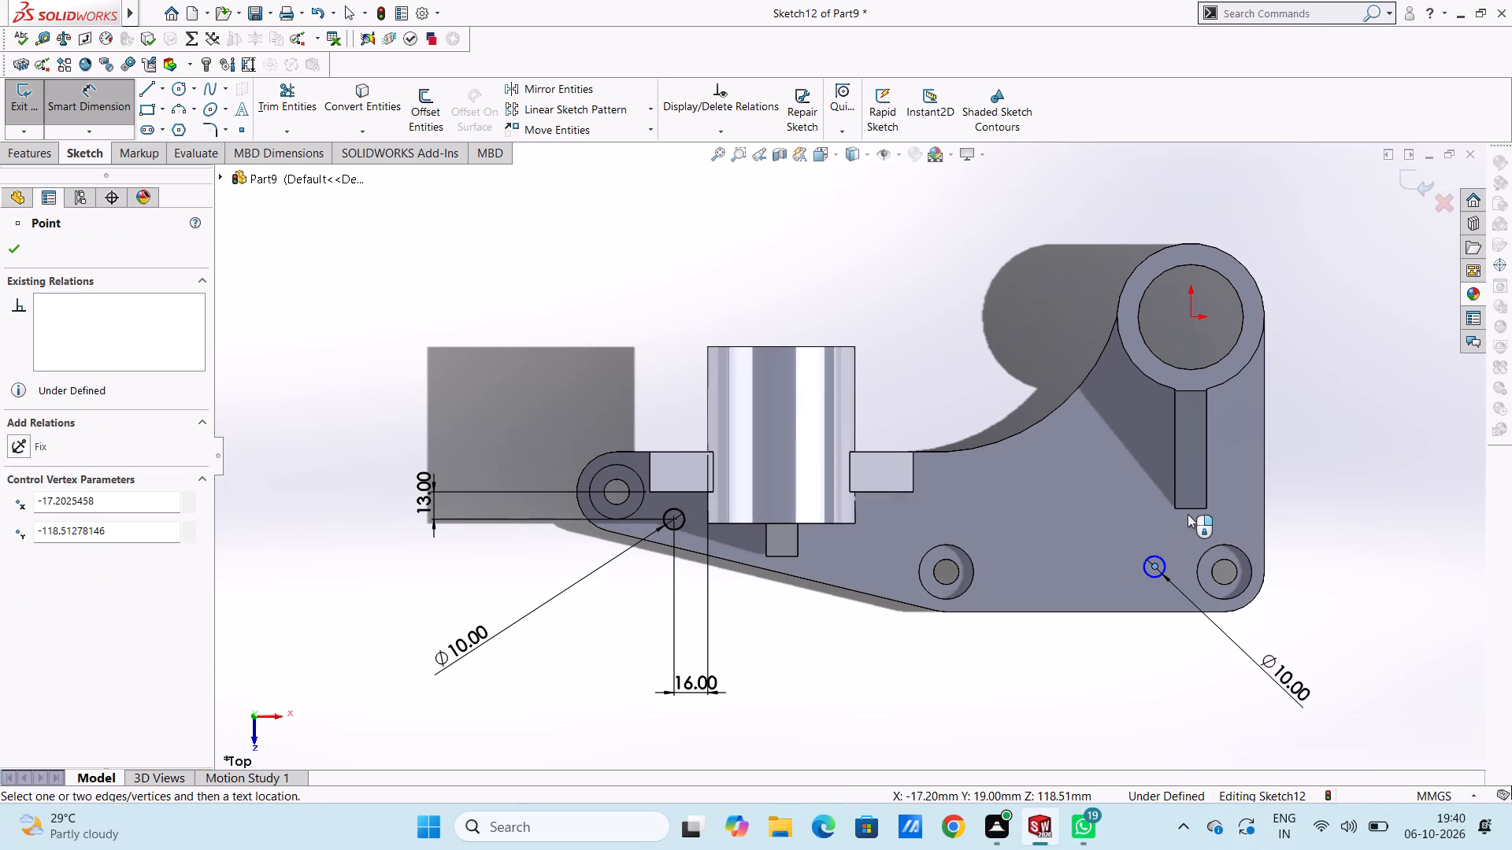
left_click(1189, 508)
left_click(1394, 528)
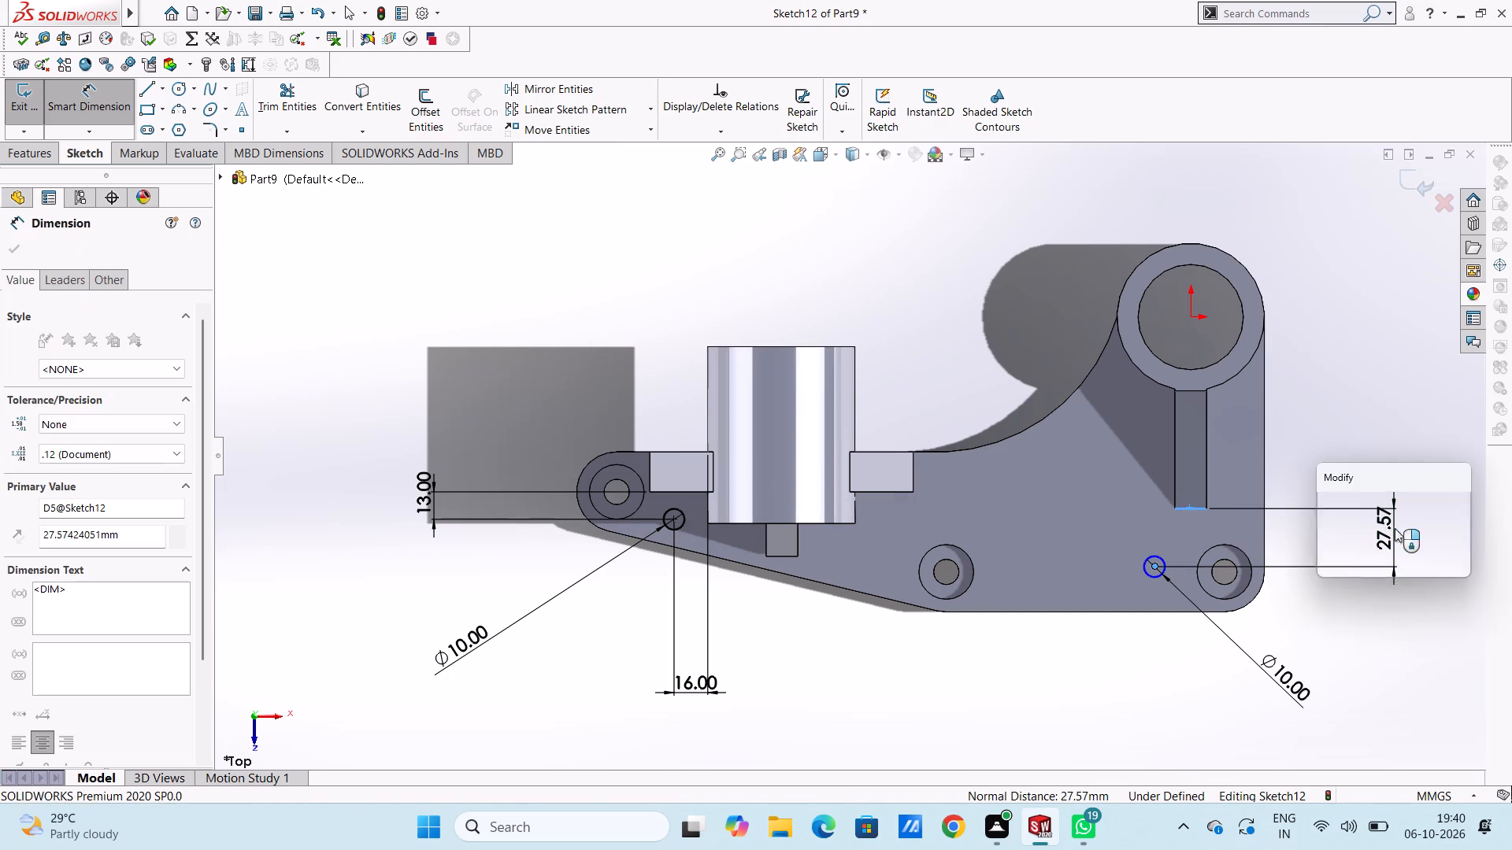
left_click(1325, 504)
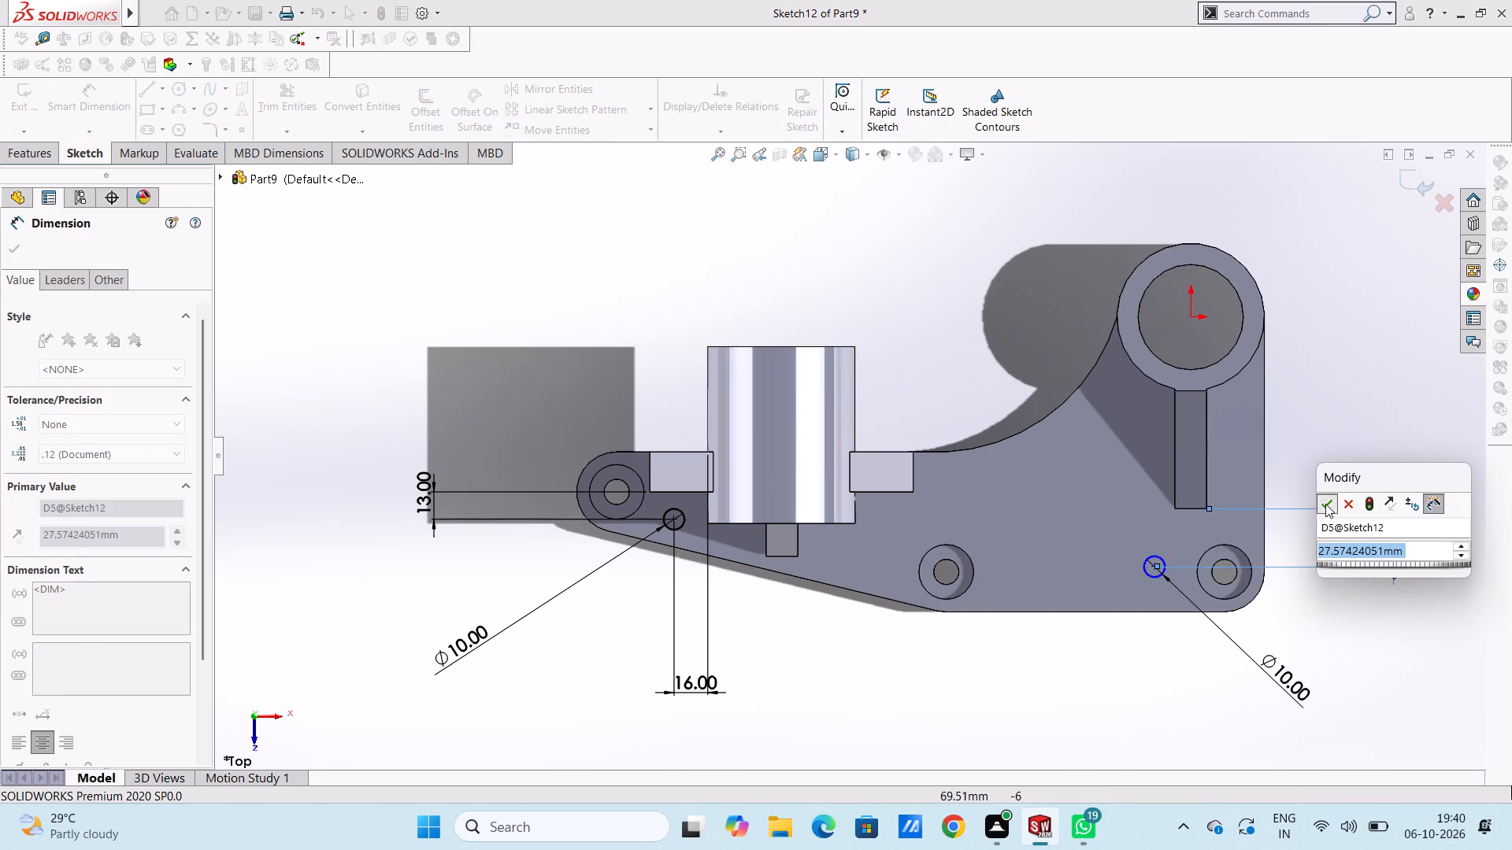
left_click(1327, 453)
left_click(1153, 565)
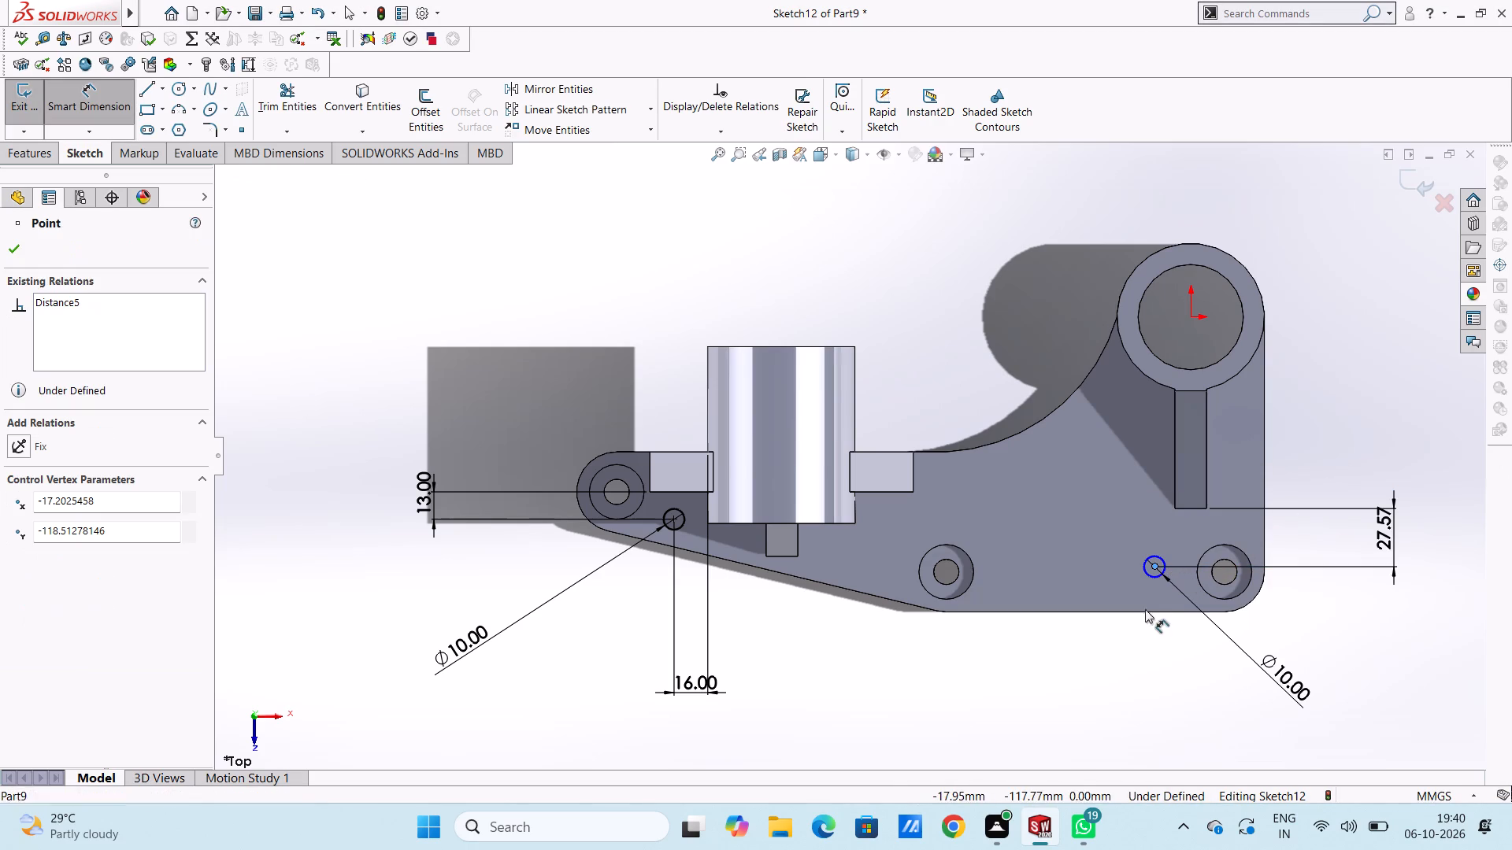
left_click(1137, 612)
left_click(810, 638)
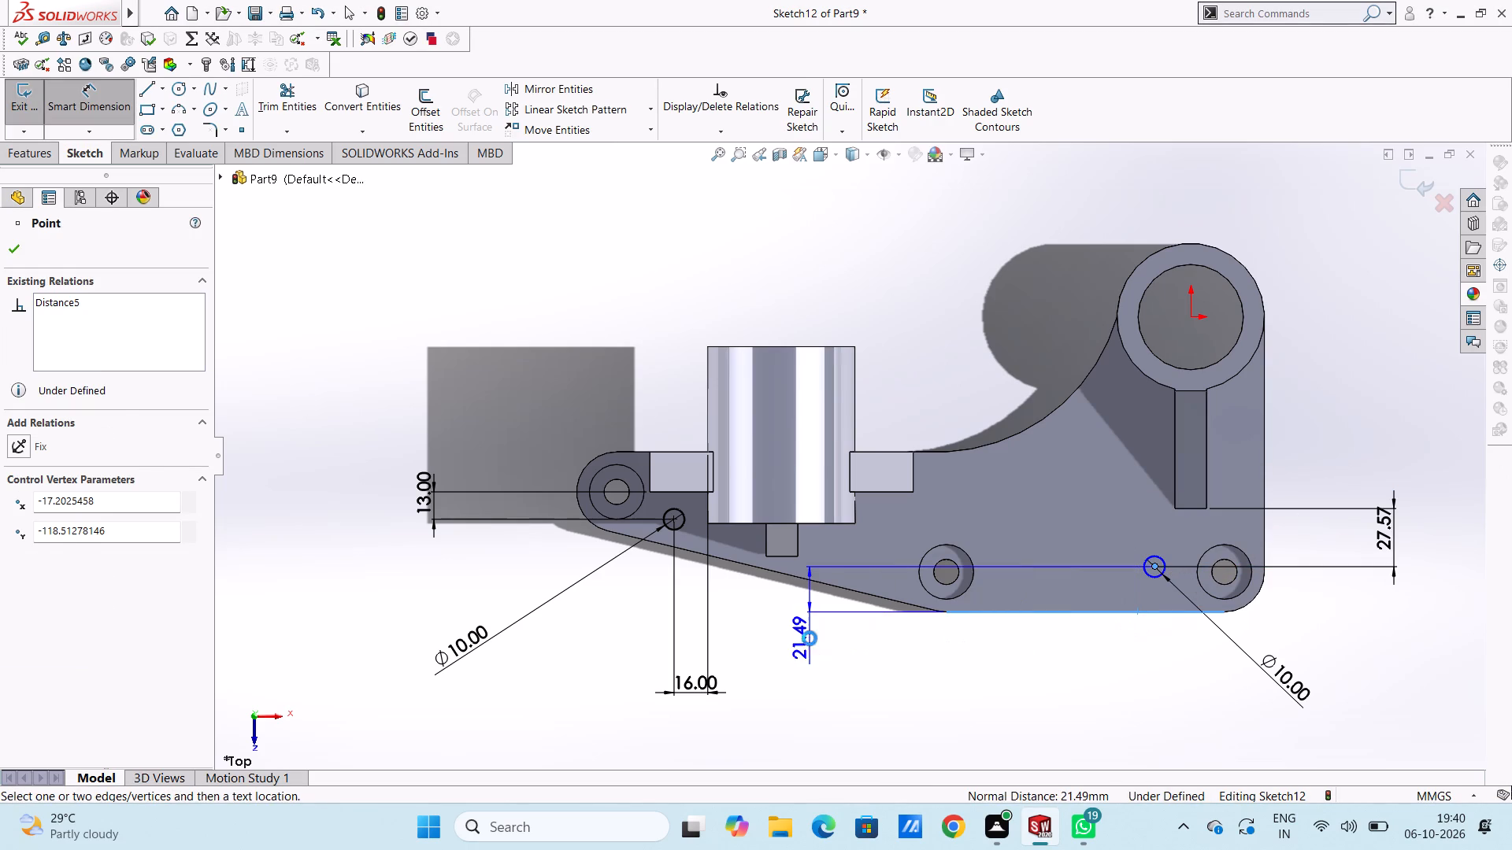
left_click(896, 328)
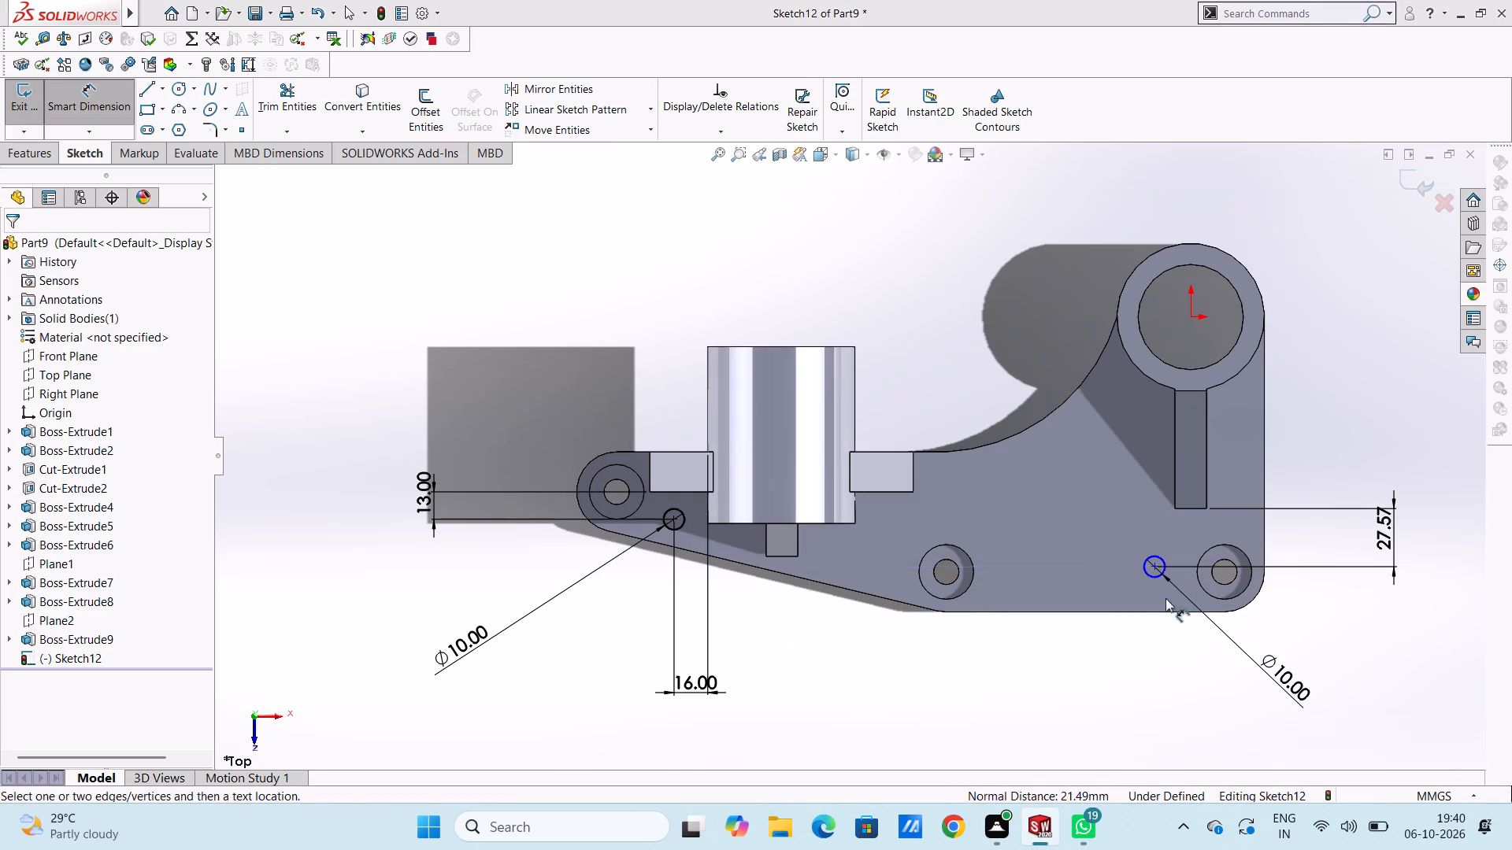
Dimension the distance from the wide-end circle's centre to the nearer side edge of the boss rib, keeping the drawn position.
left_click(1151, 564)
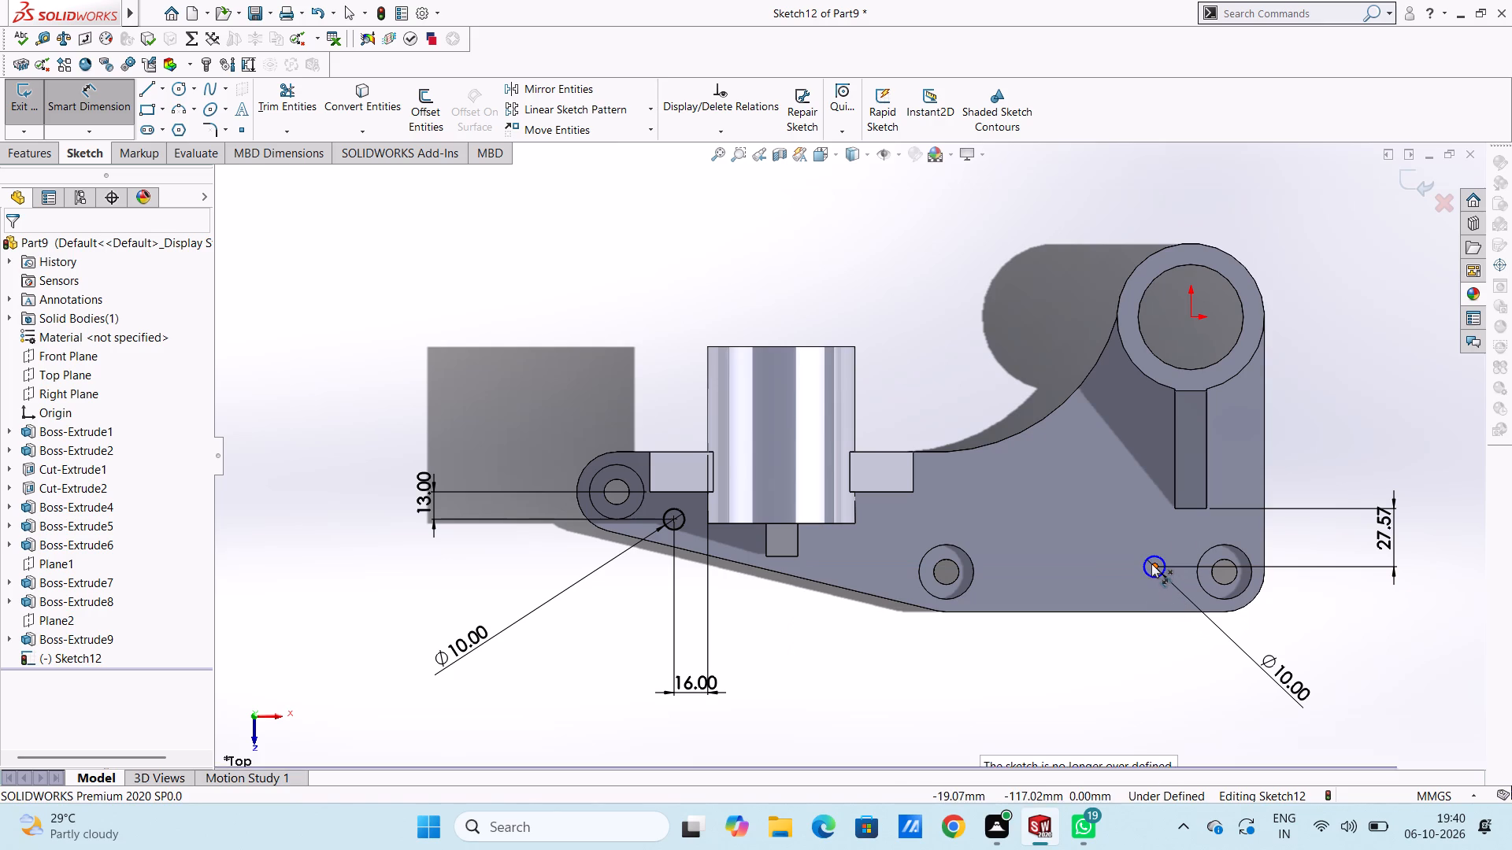
left_click(1174, 486)
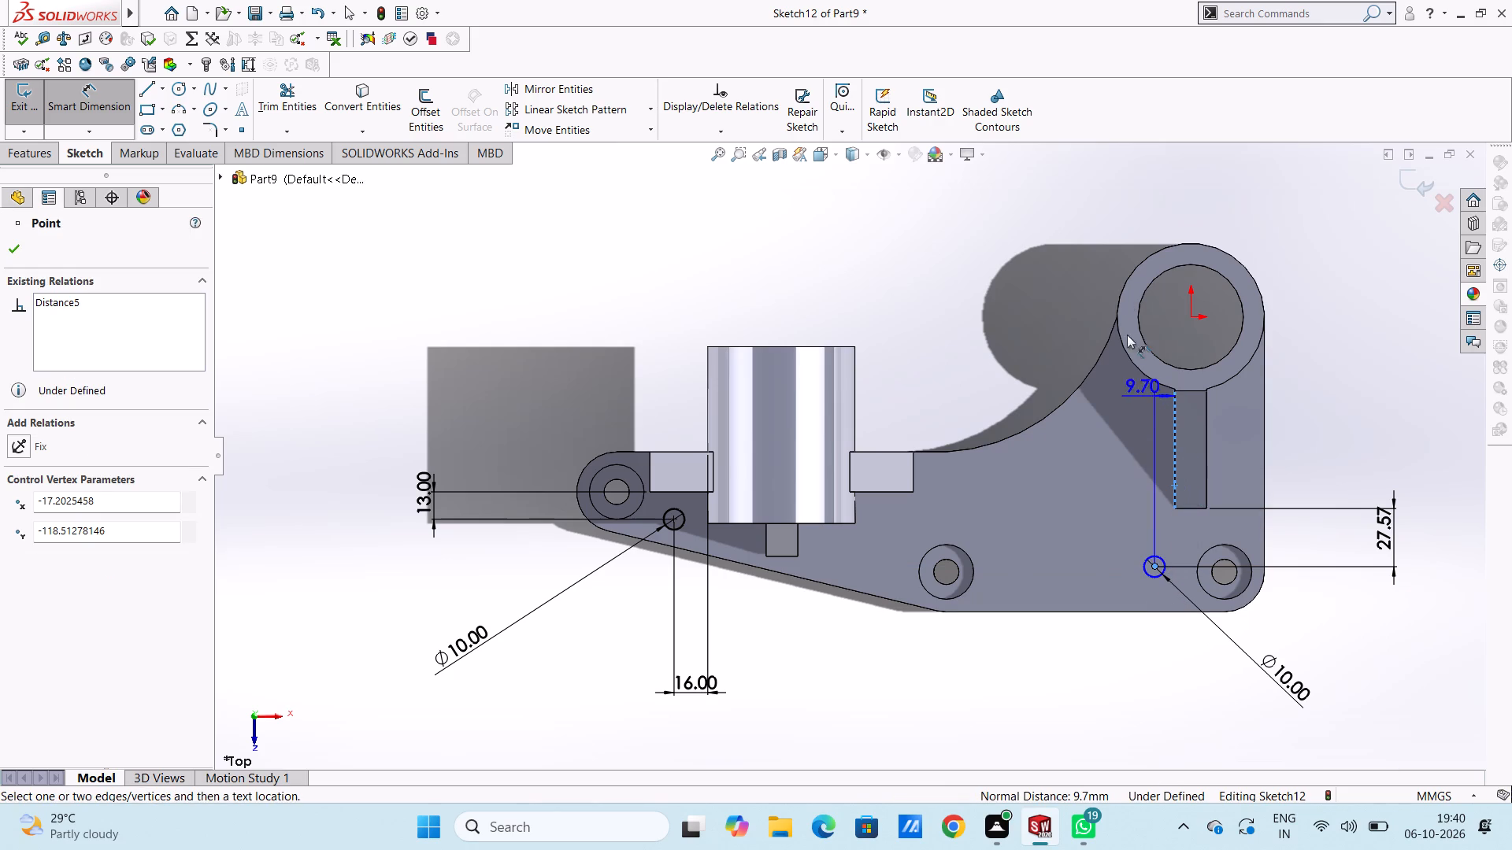
left_click(1115, 235)
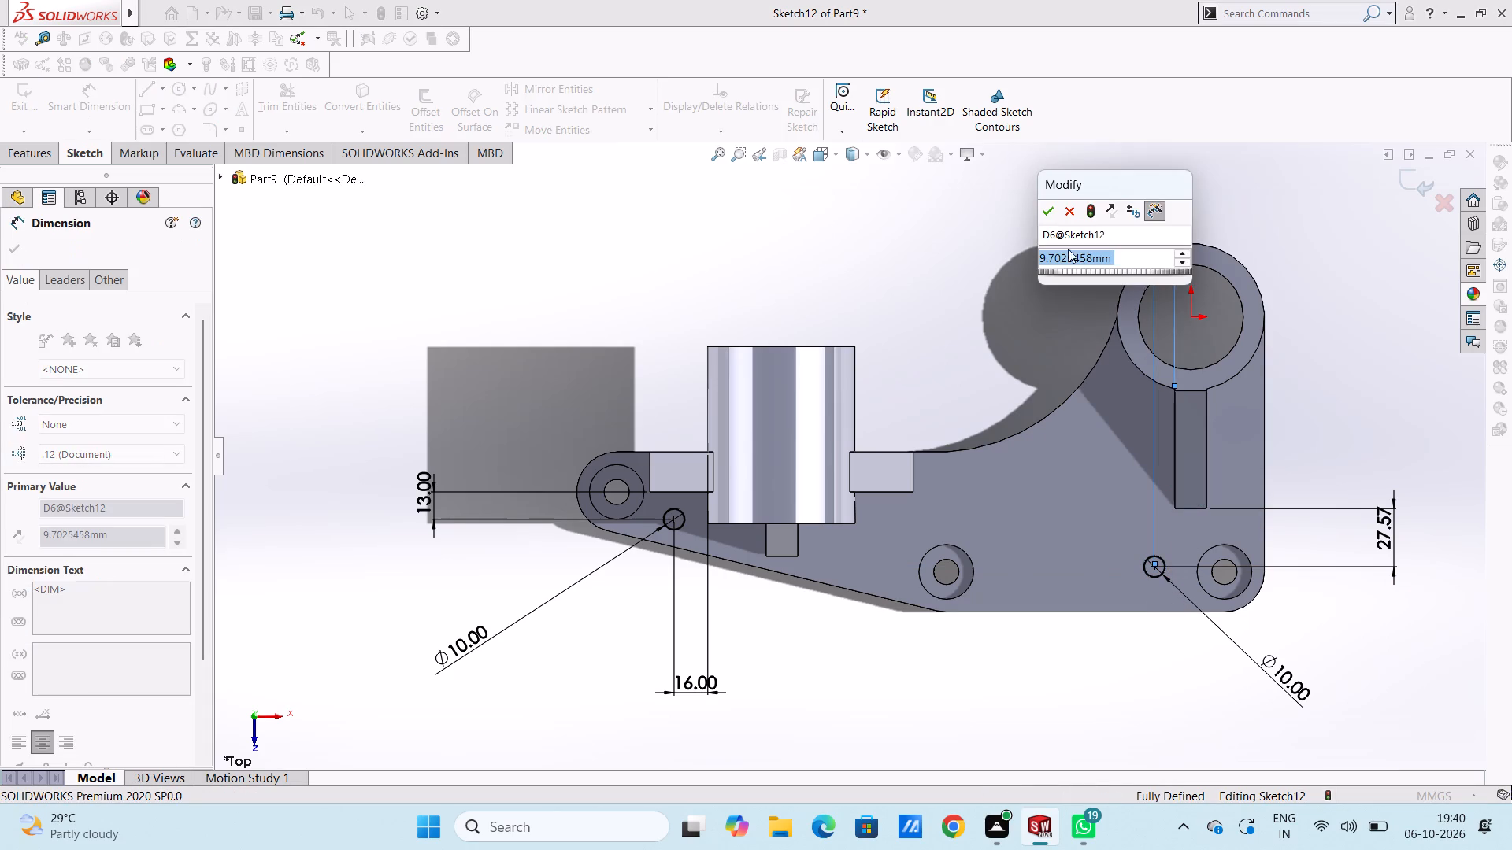
left_click(1047, 216)
left_click(1019, 279)
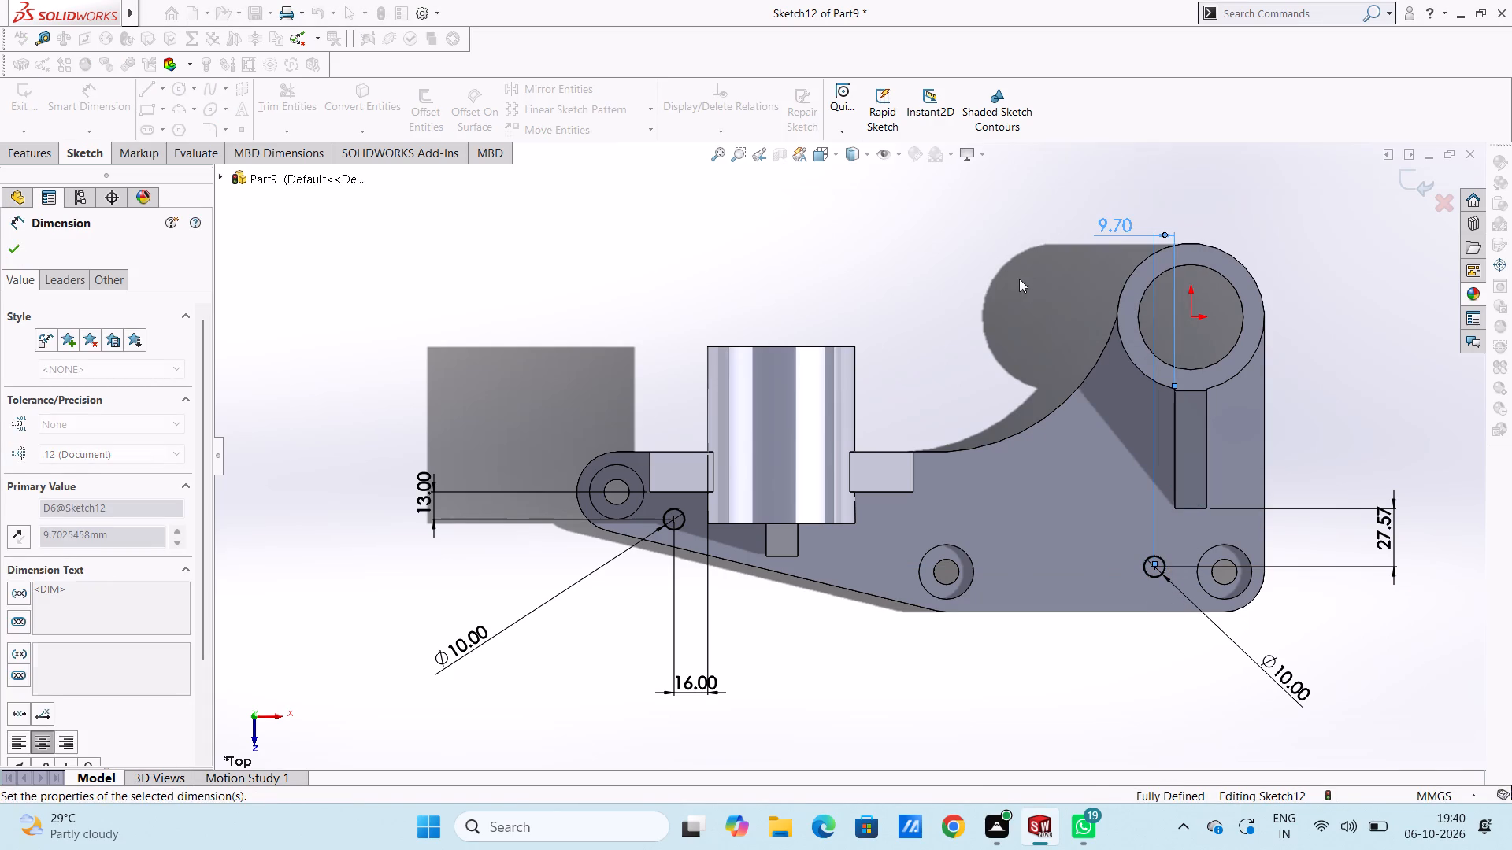
scroll(1014, 342, "up", 3)
middle_click_drag(962, 366, 935, 363)
key("Escape")
key("Escape")
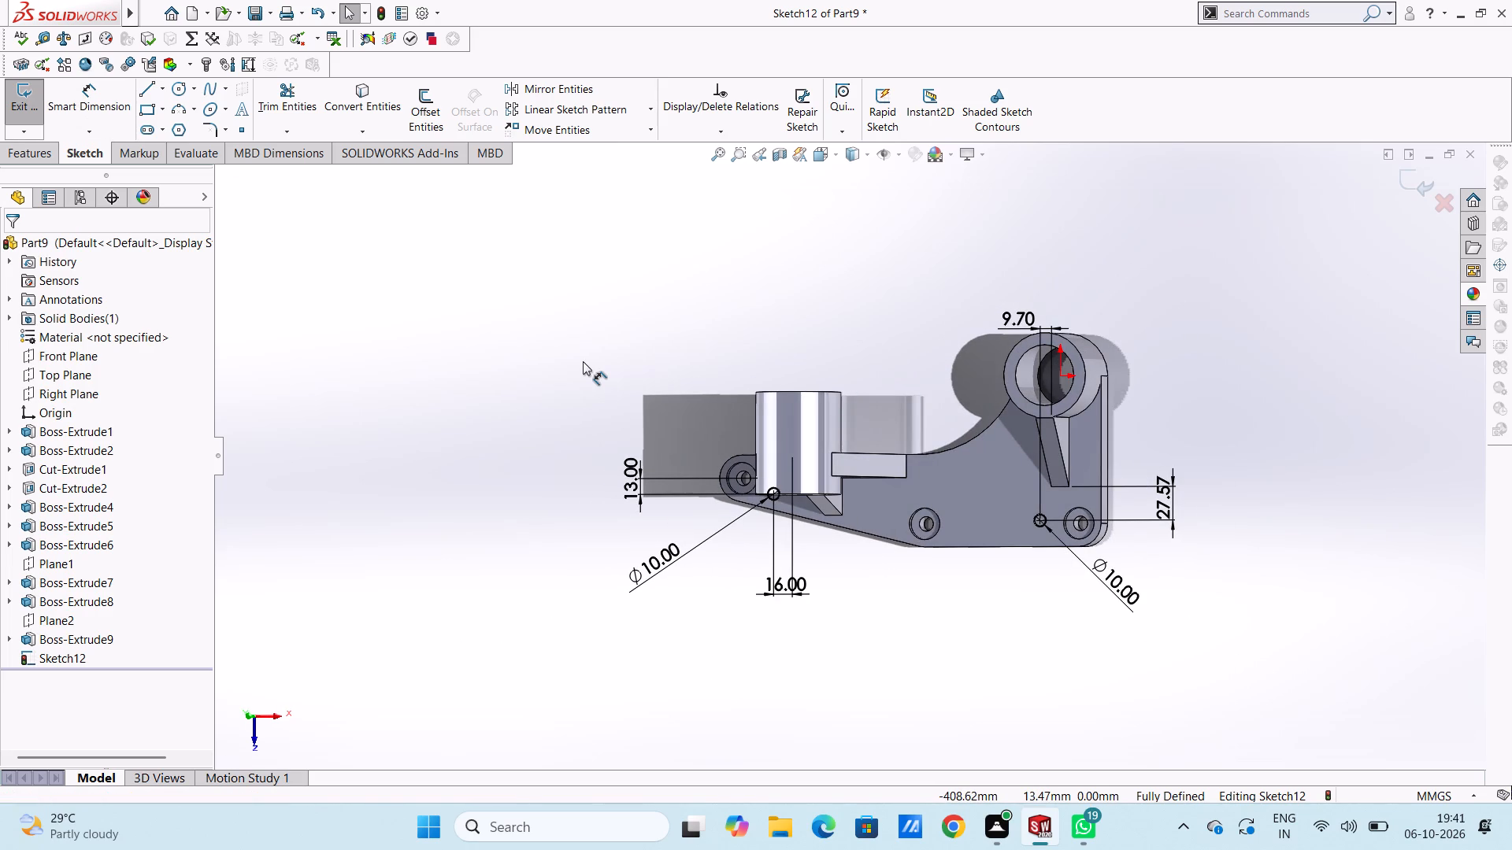
Cut-extrude the two 10 mm circles through the plate with a blind depth of 30 mm.
scroll(1062, 464, "down", 2)
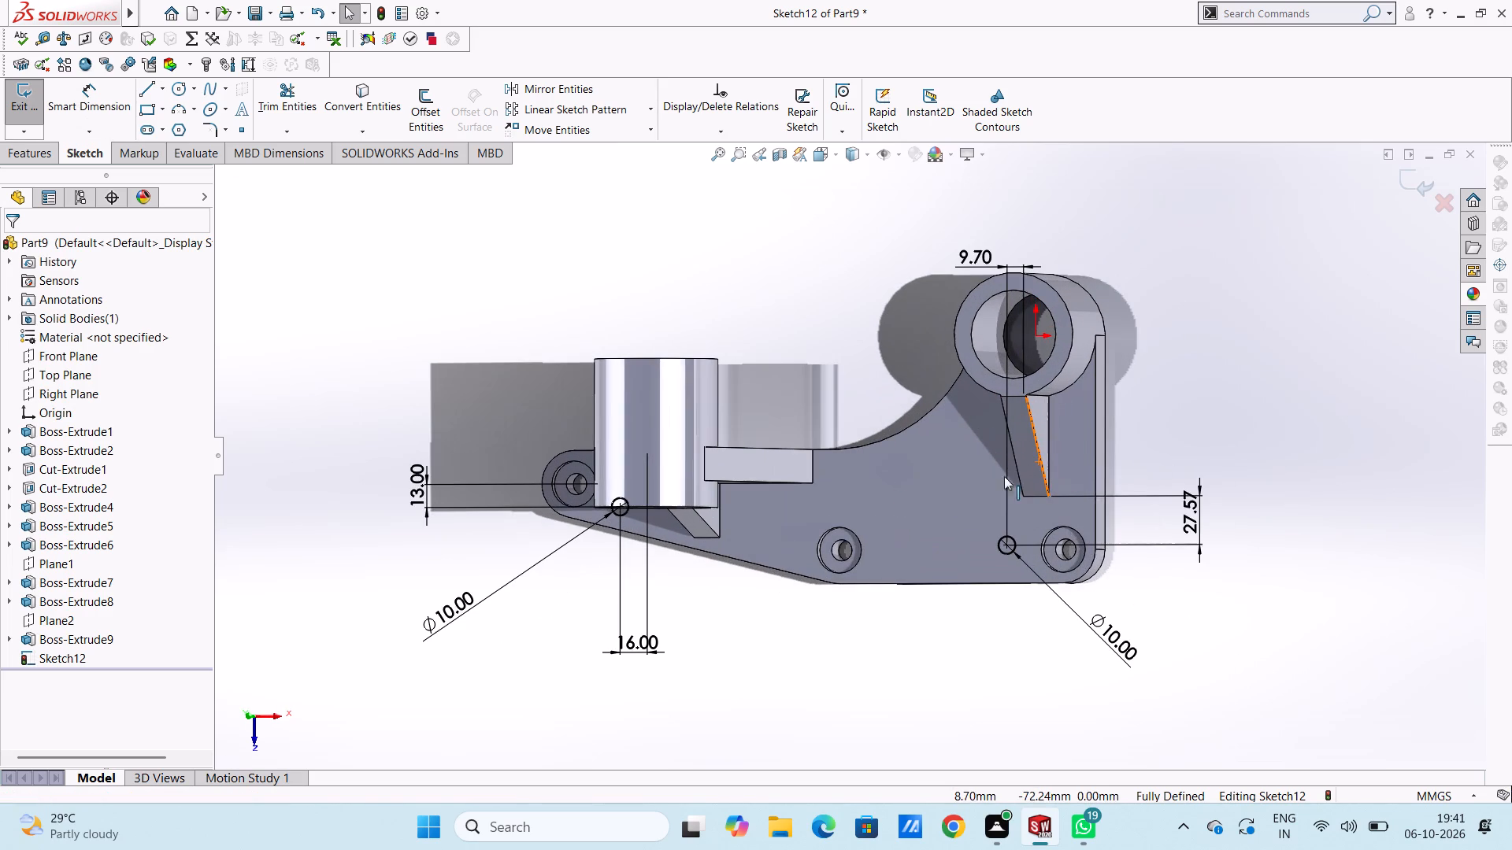
left_click(23, 151)
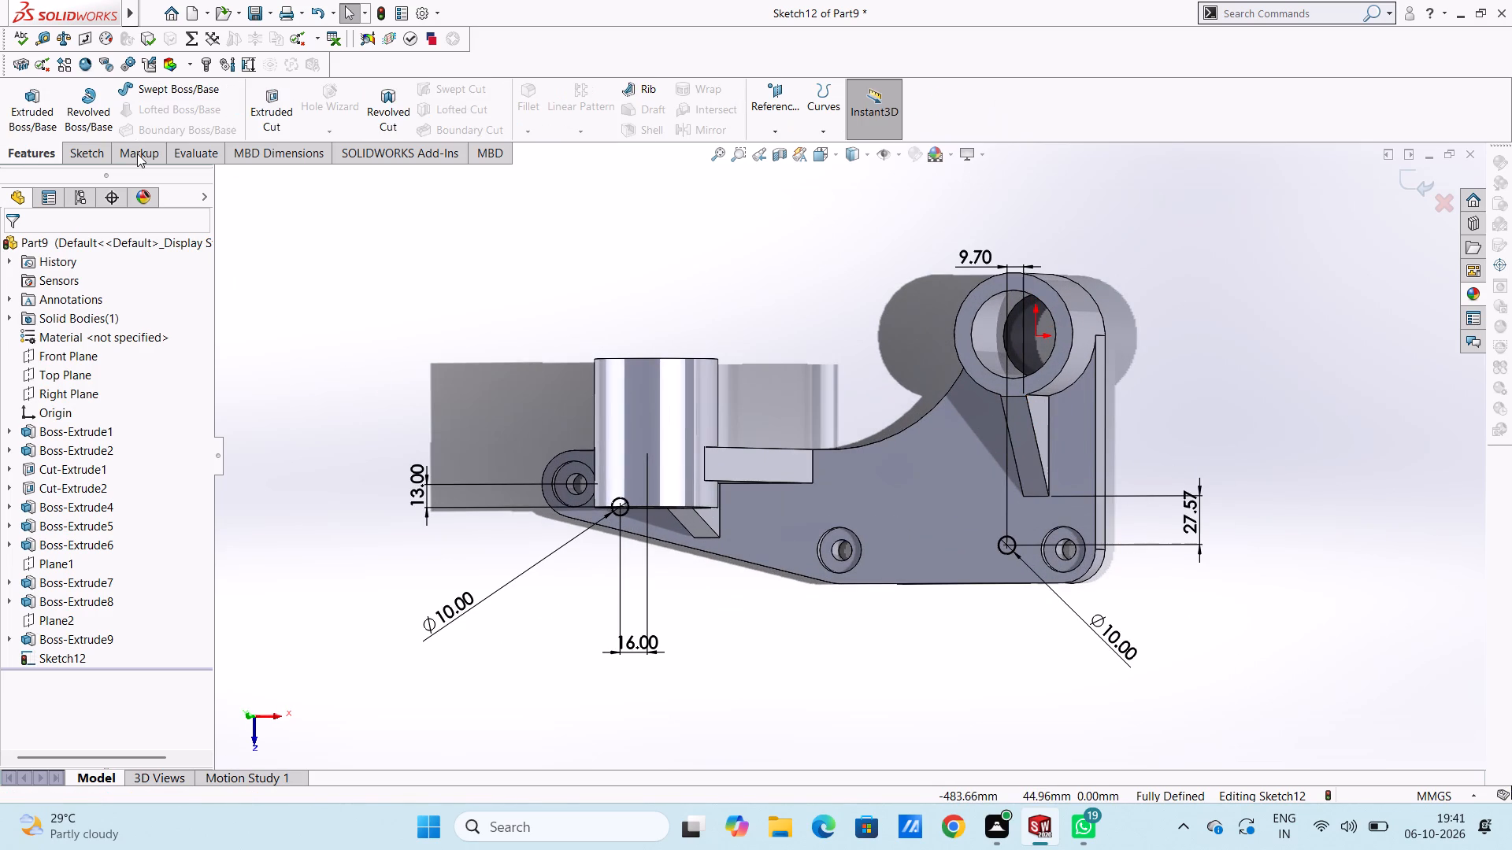
left_click(254, 111)
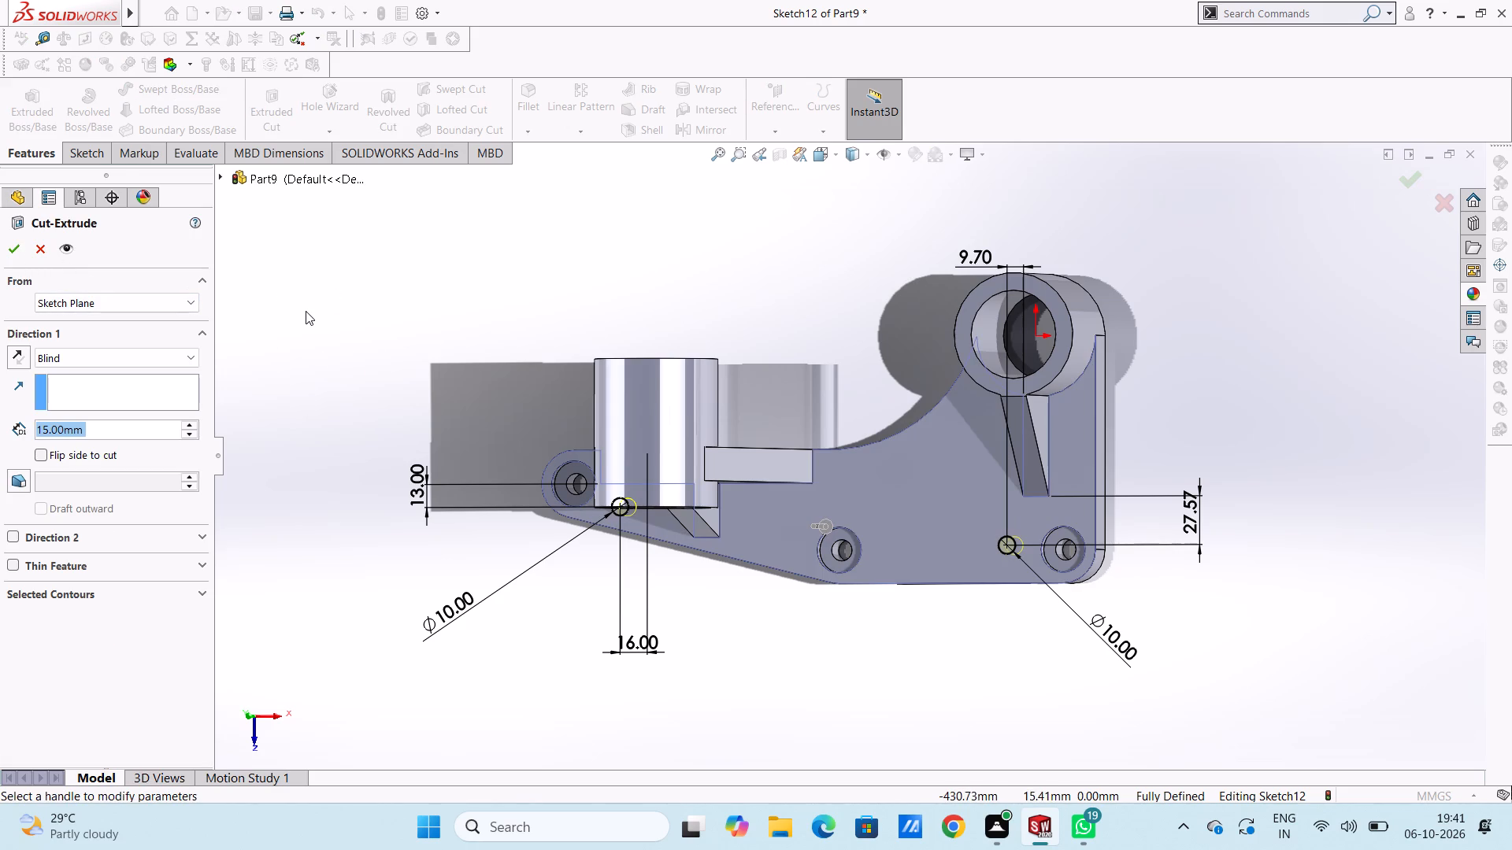
type("30")
key("Return")
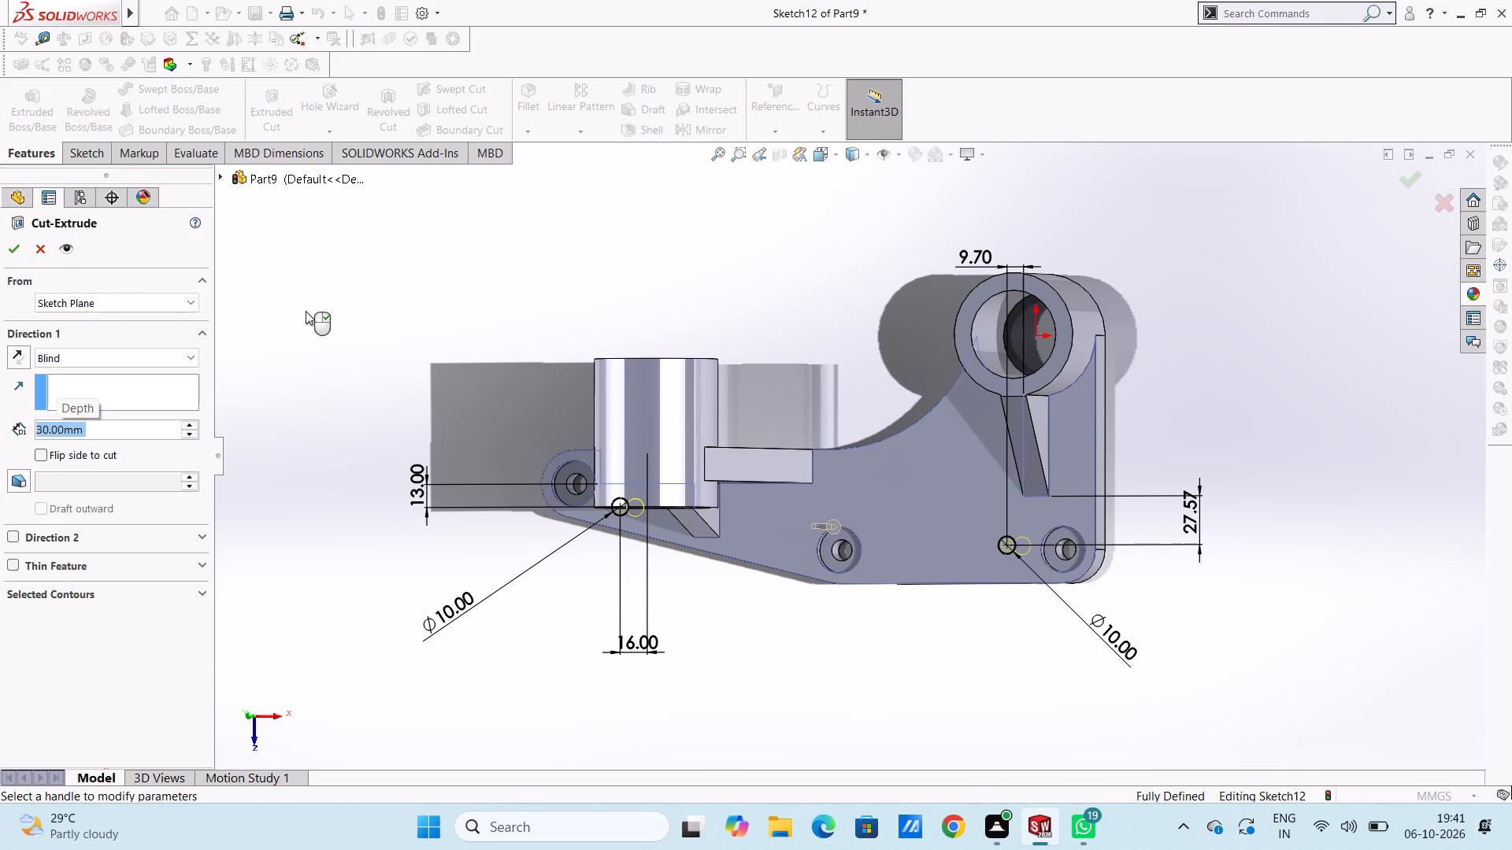
left_click(14, 248)
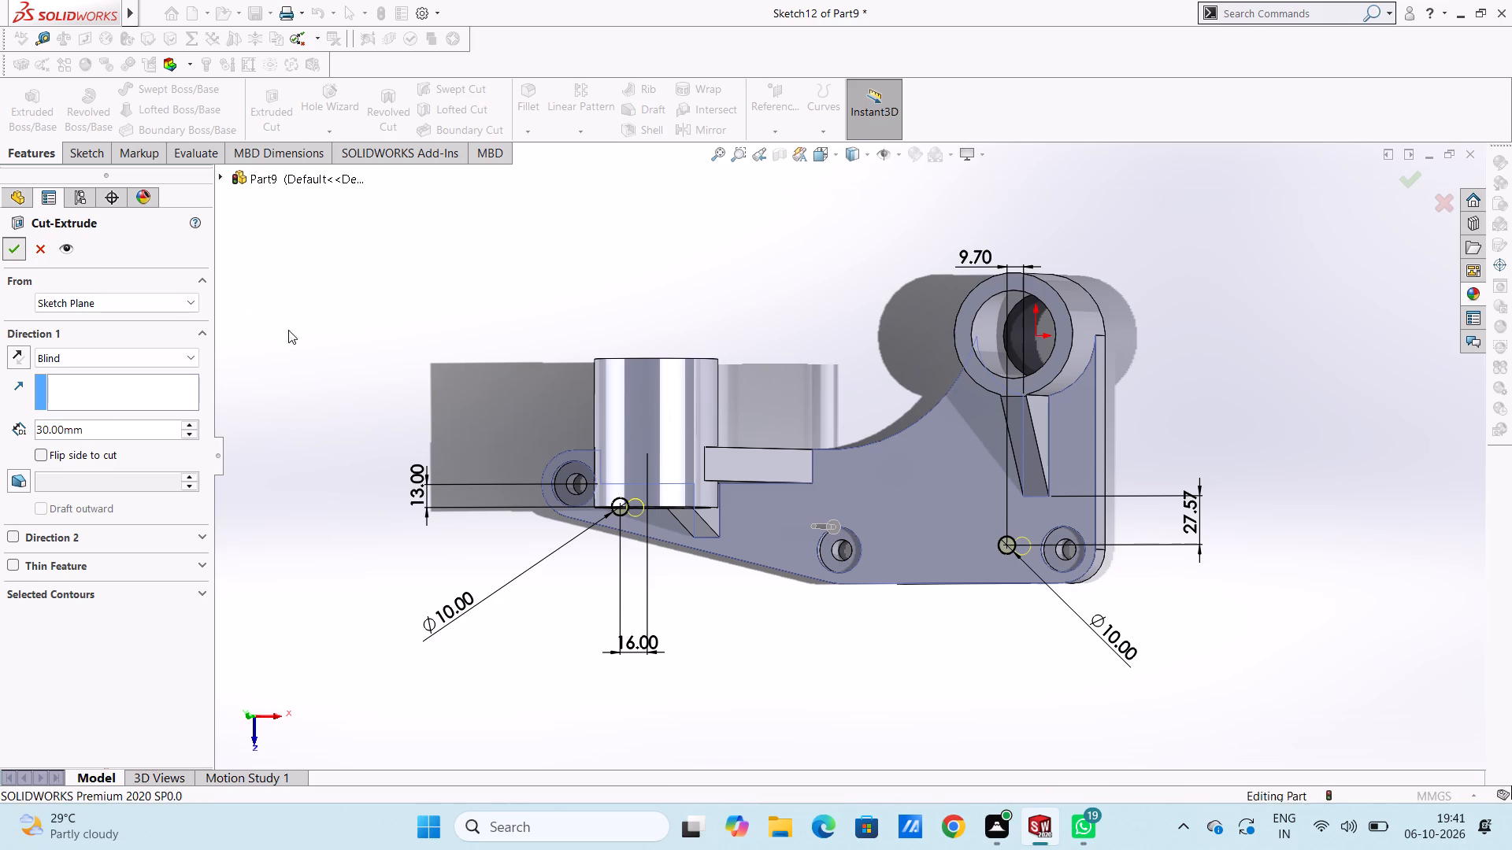
left_click(322, 342)
Inspect the bracket and its two newly cut plate holes from several angles.
middle_click_drag(421, 350, 463, 370)
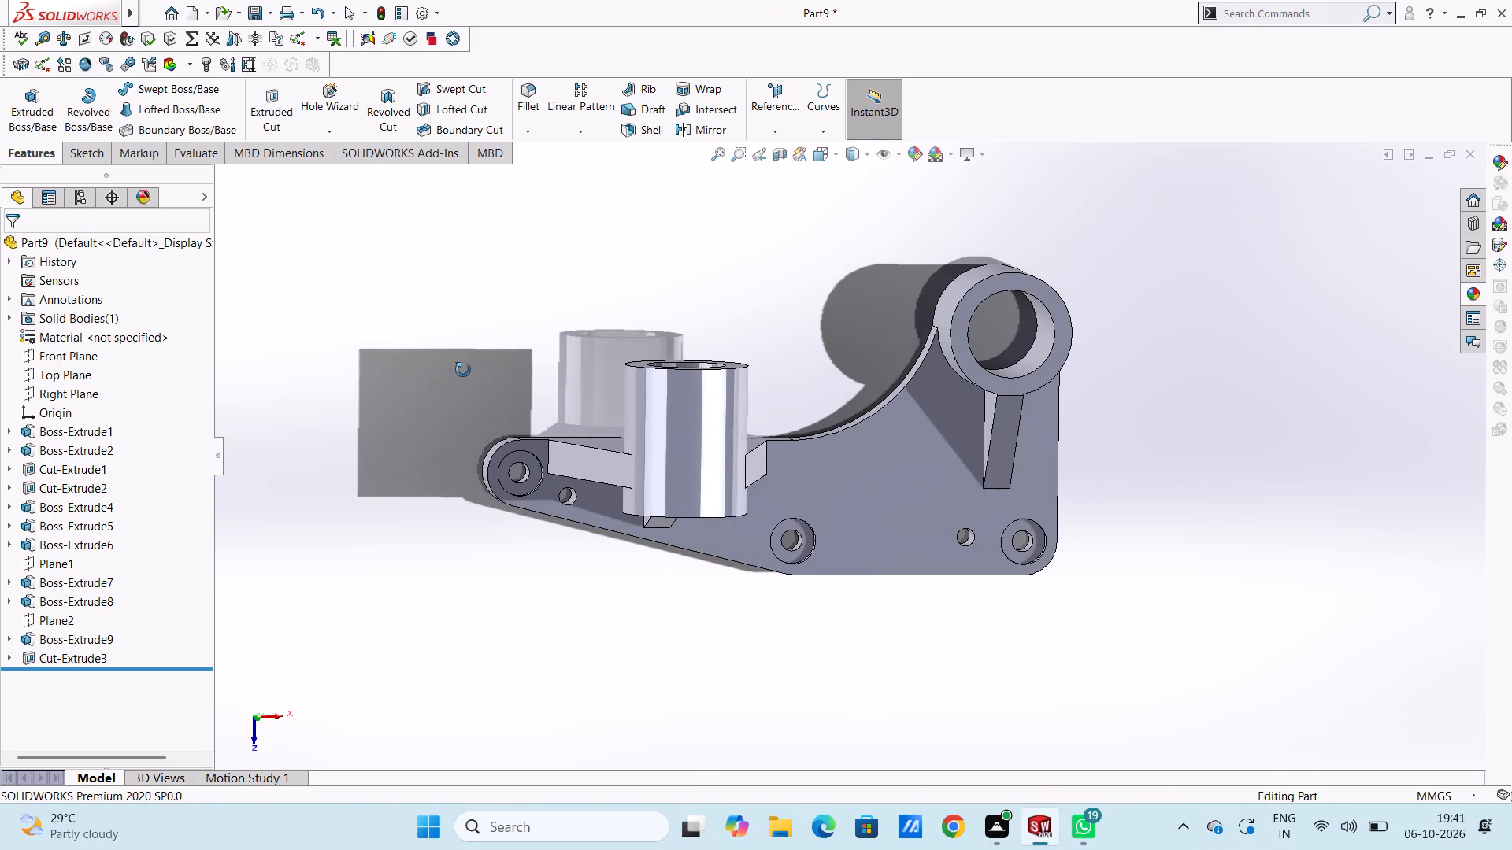
middle_click_drag(463, 370, 460, 367)
middle_click_drag(458, 369, 462, 360)
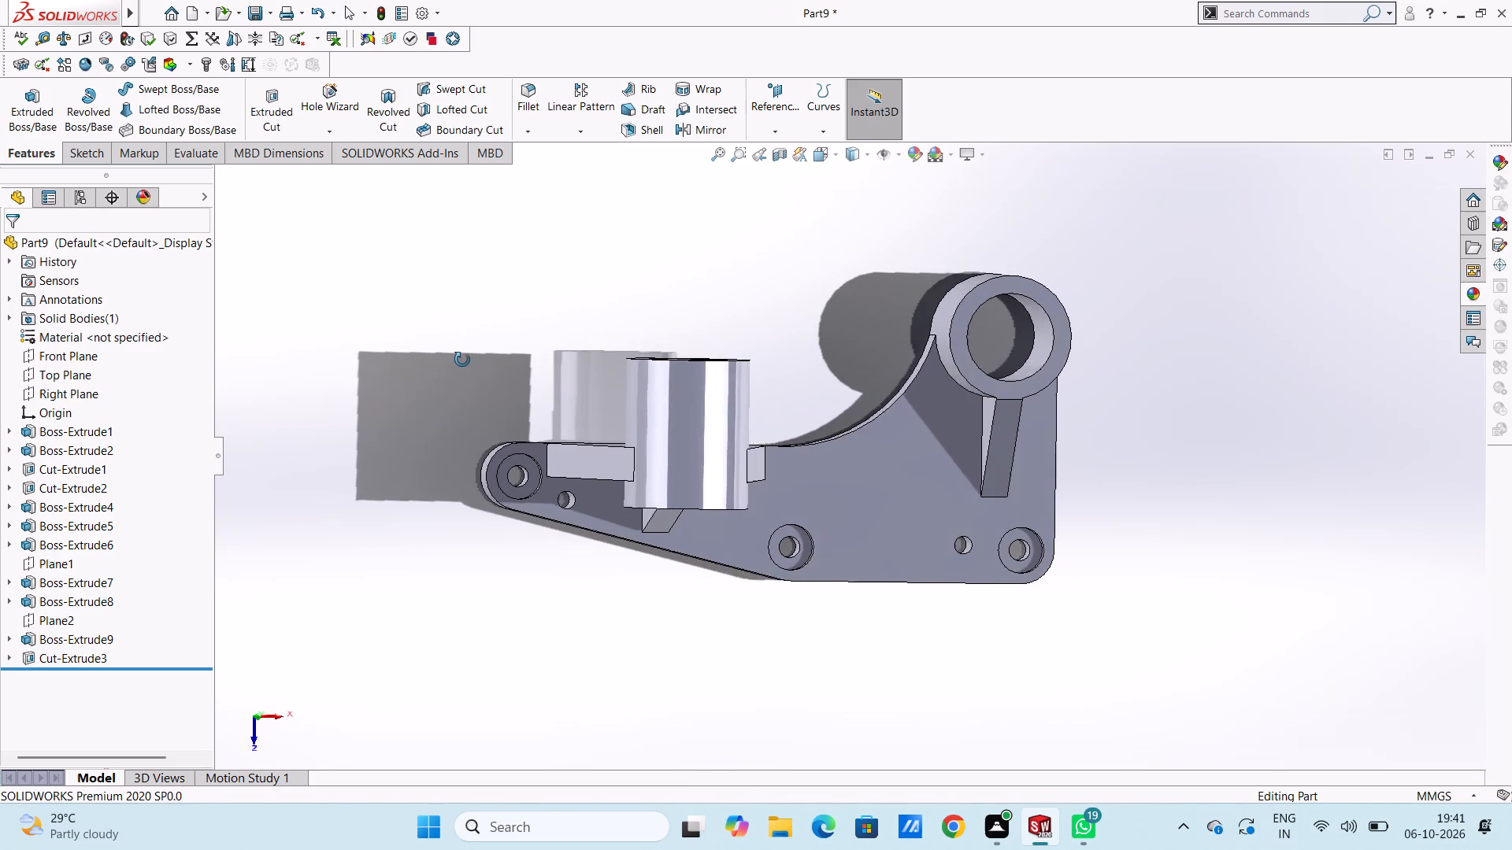
middle_click_drag(462, 360, 449, 349)
middle_click_drag(450, 456, 435, 408)
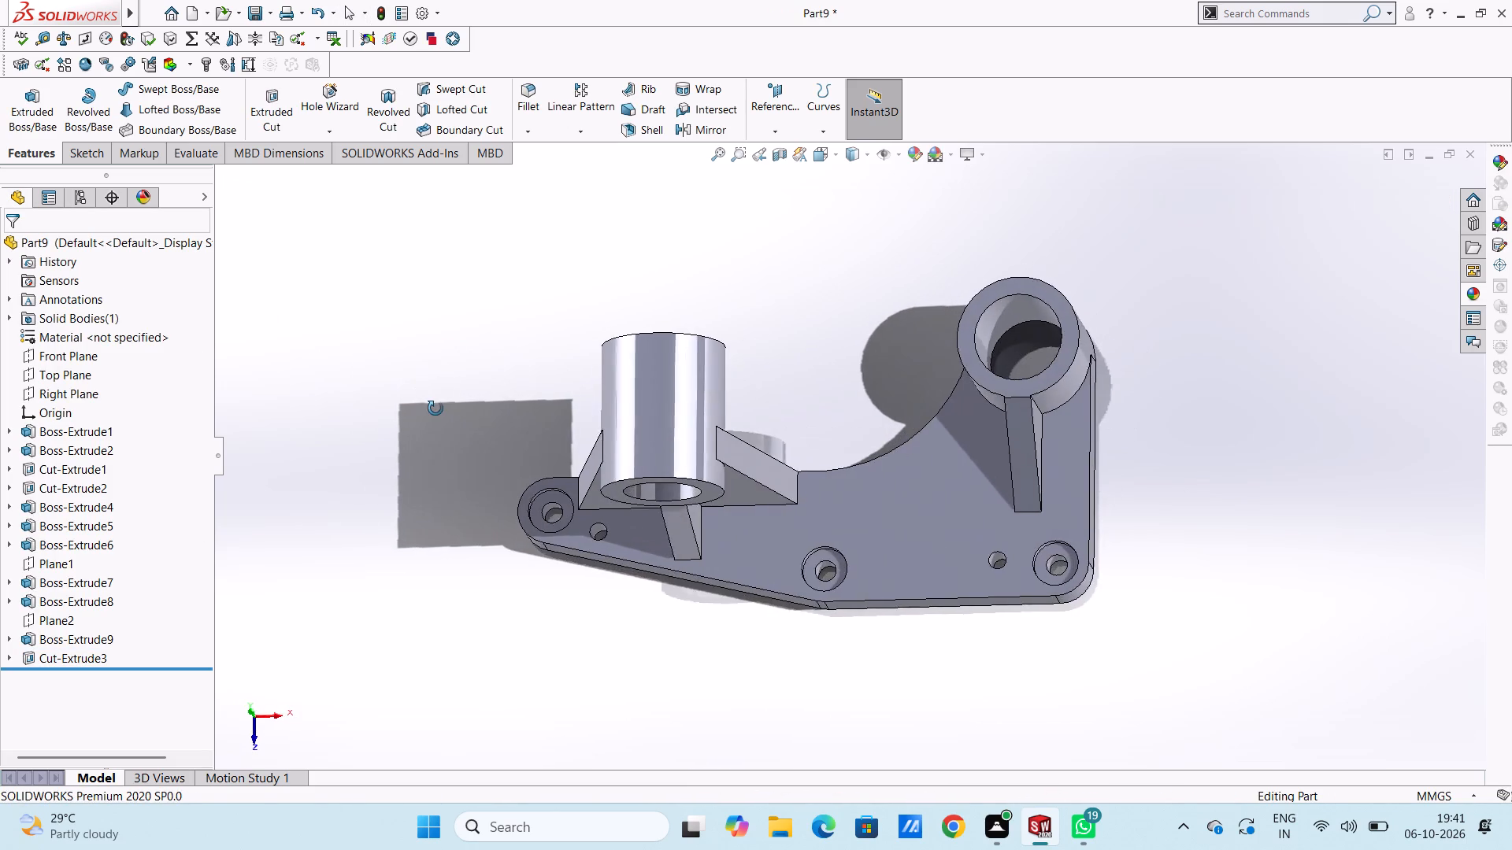
middle_click_drag(435, 408, 451, 405)
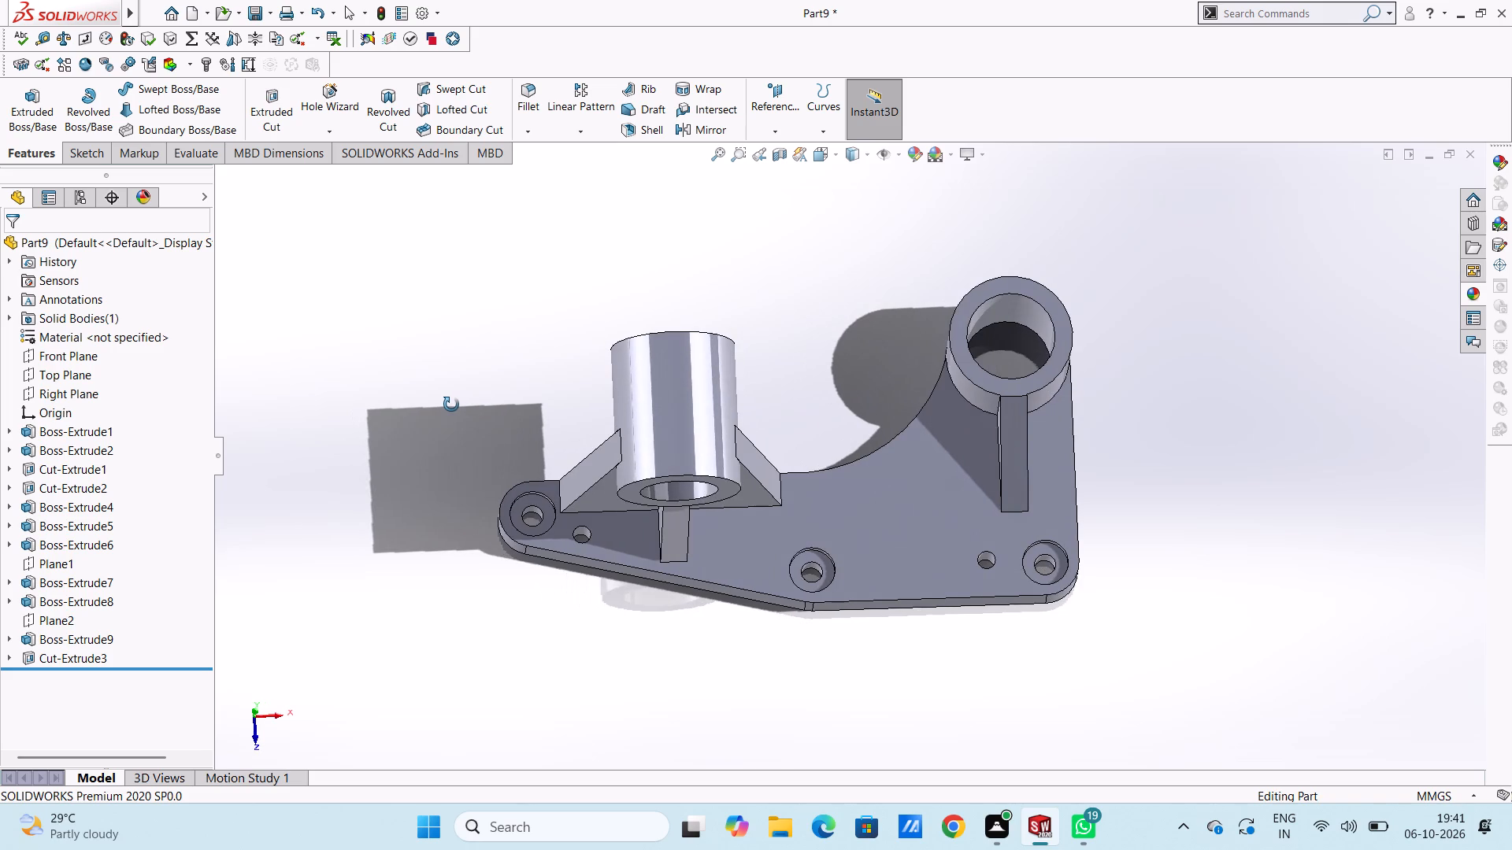
middle_click_drag(451, 405, 449, 405)
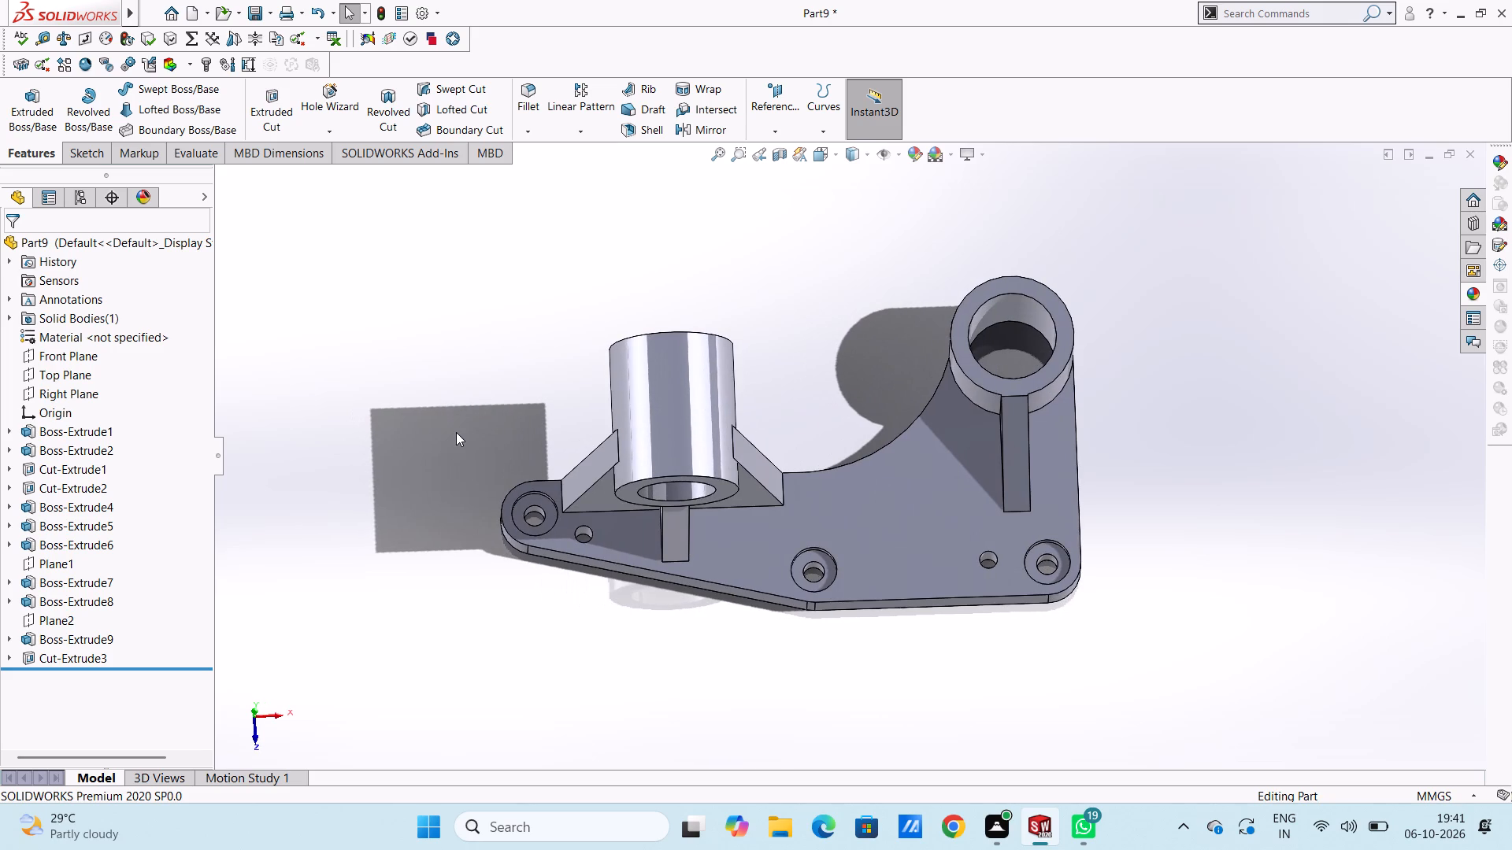
Start a new sketch on the plate's top face, viewed from the top.
key("ctrl+5")
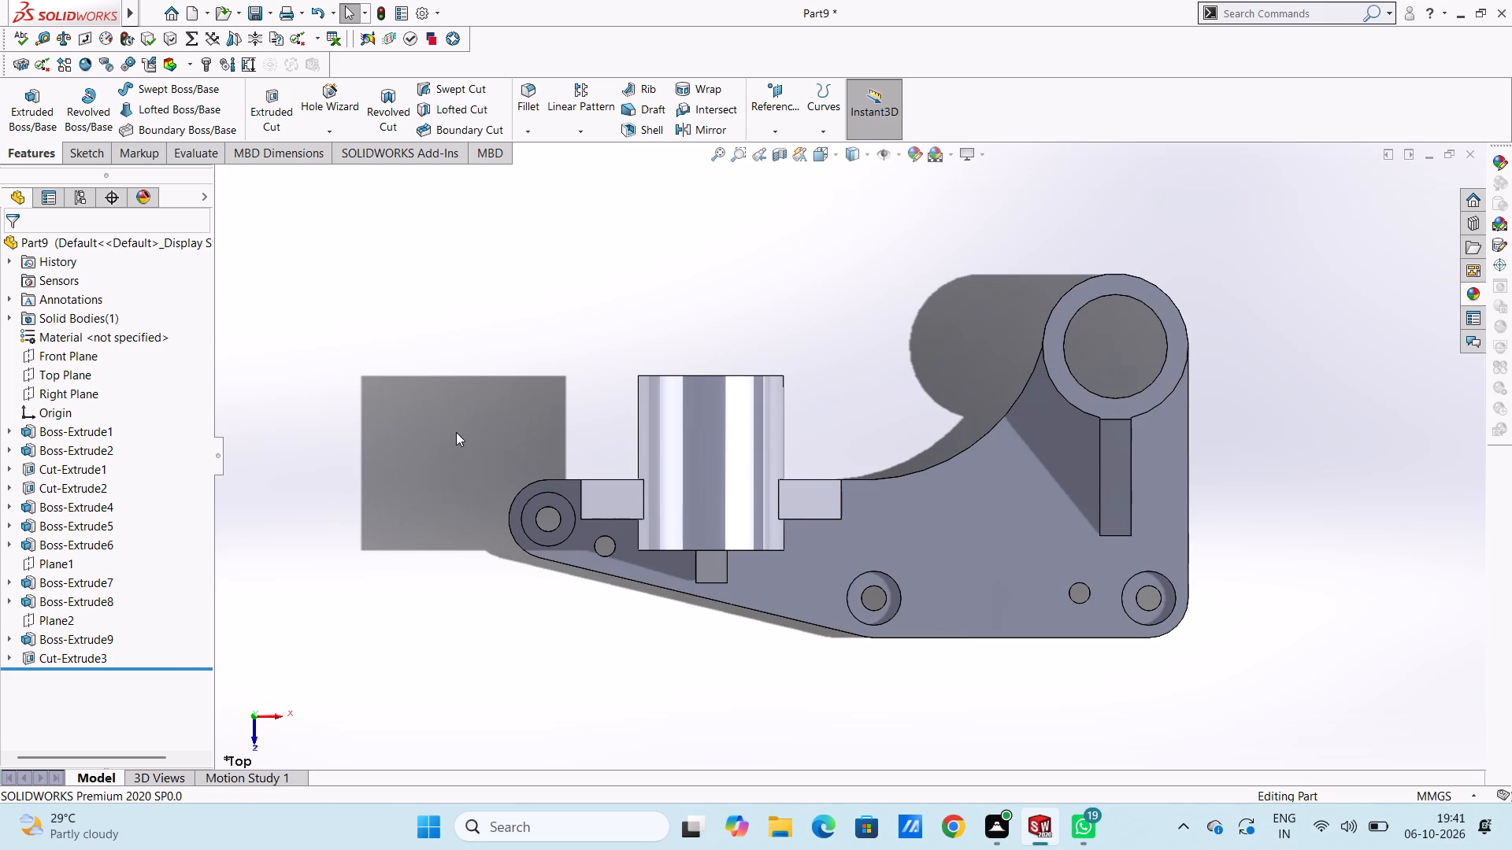
left_click(456, 432)
left_click(969, 503)
left_click(1033, 464)
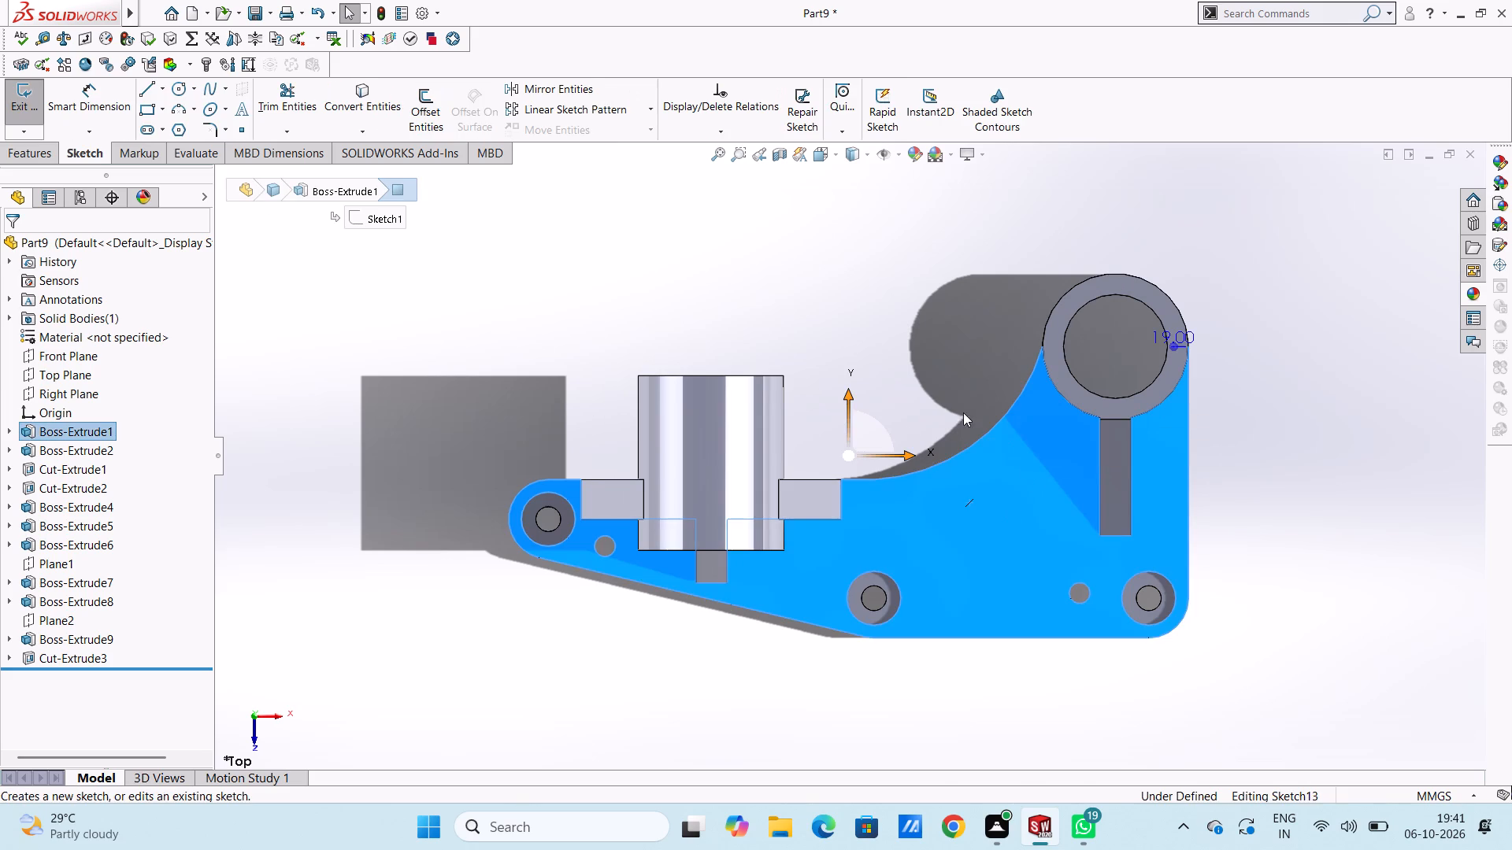
left_click(943, 397)
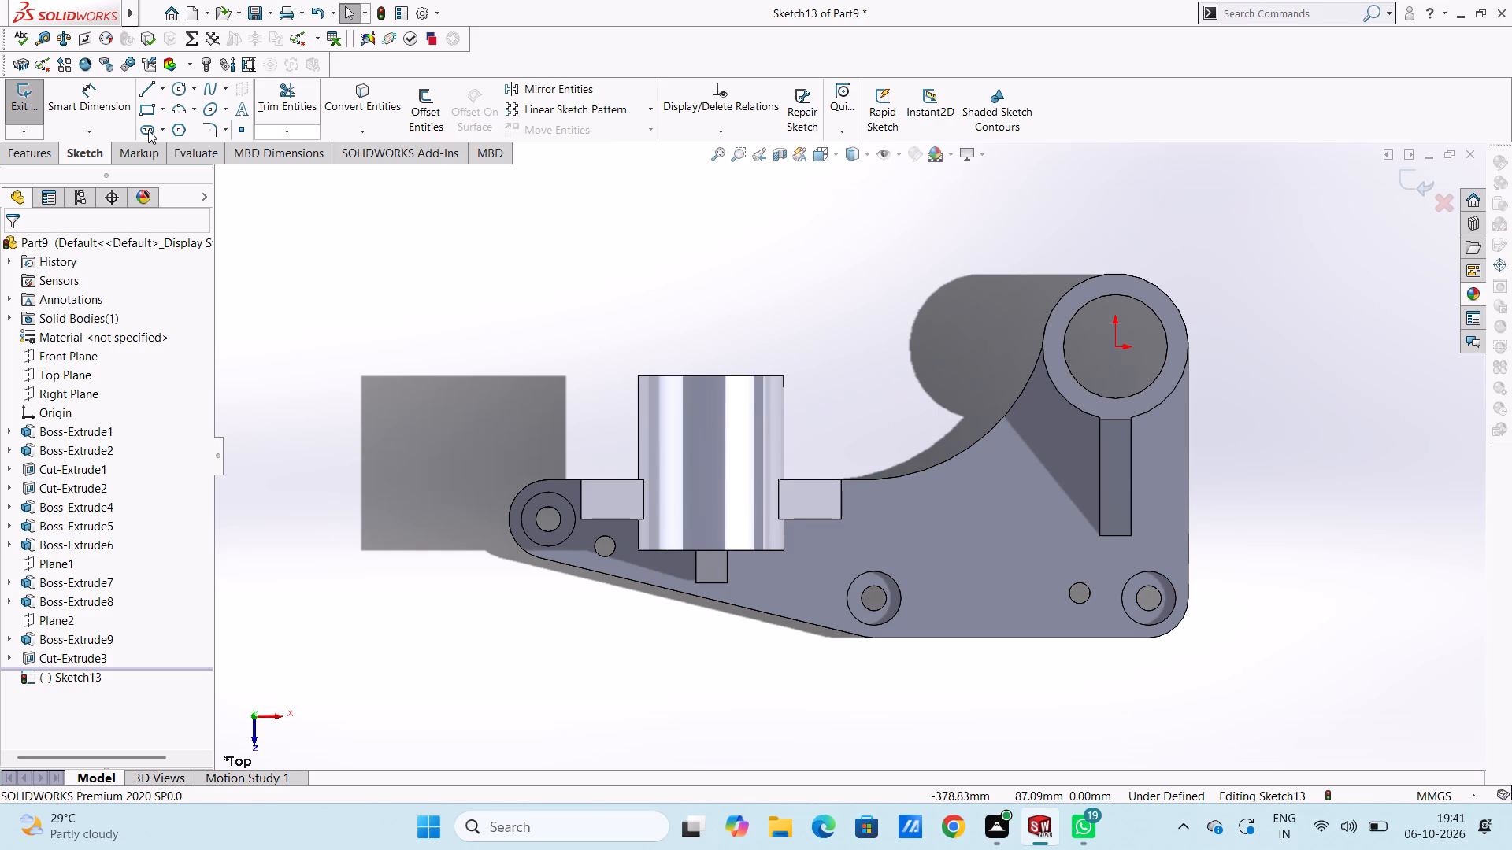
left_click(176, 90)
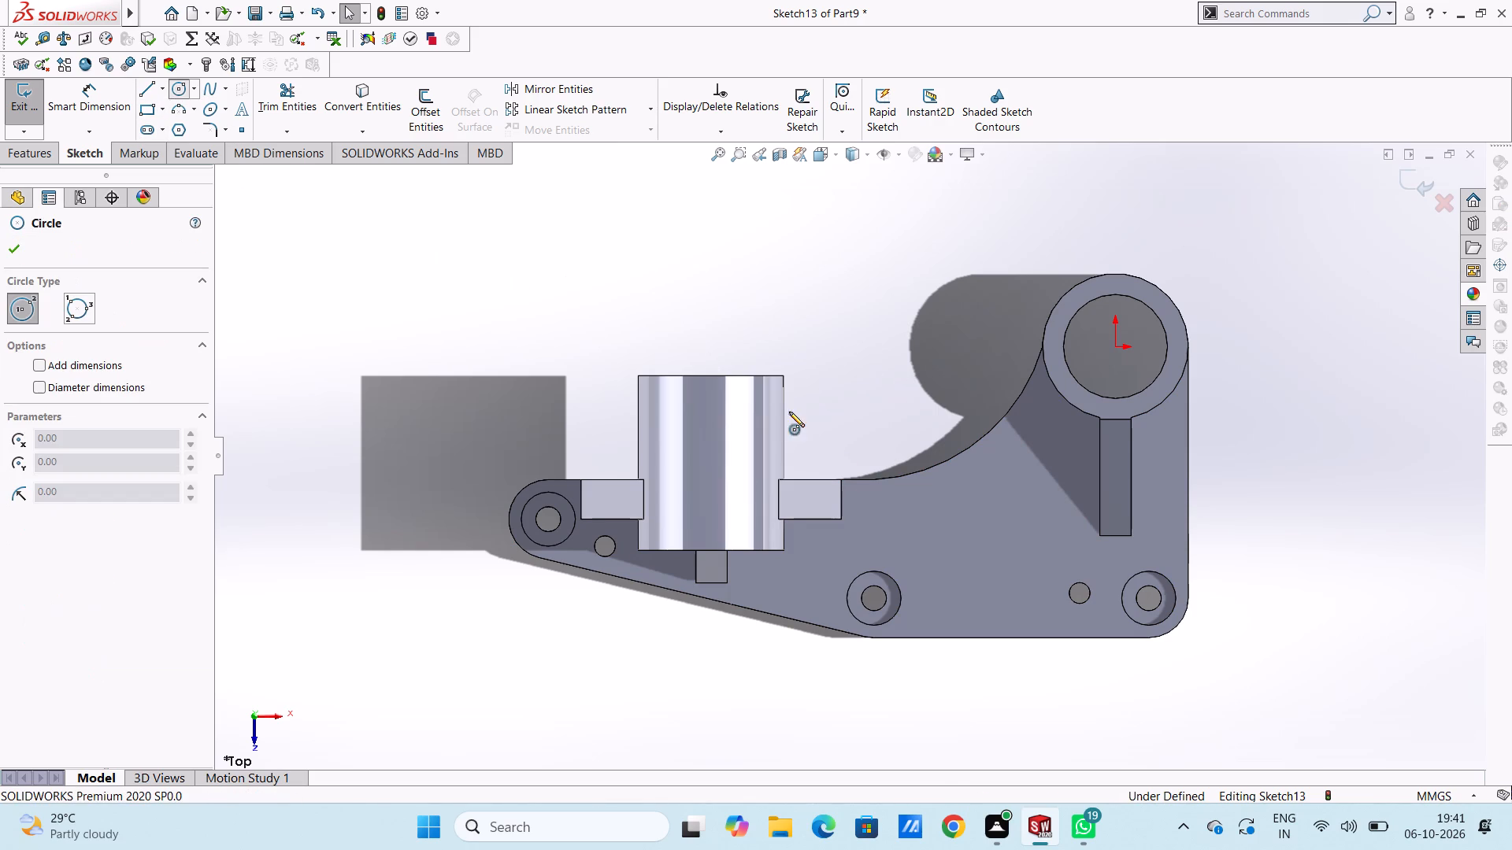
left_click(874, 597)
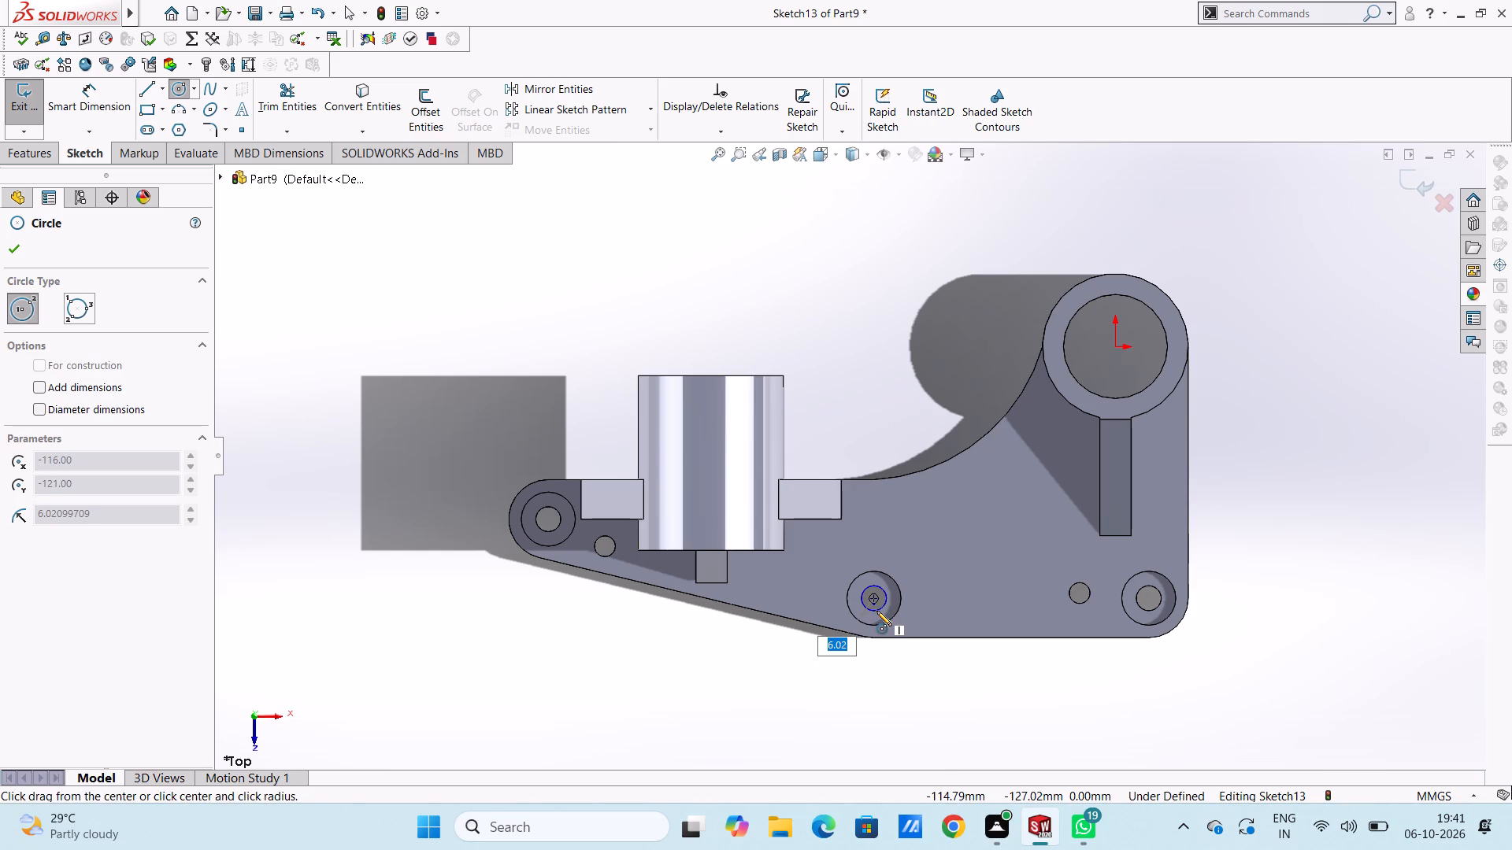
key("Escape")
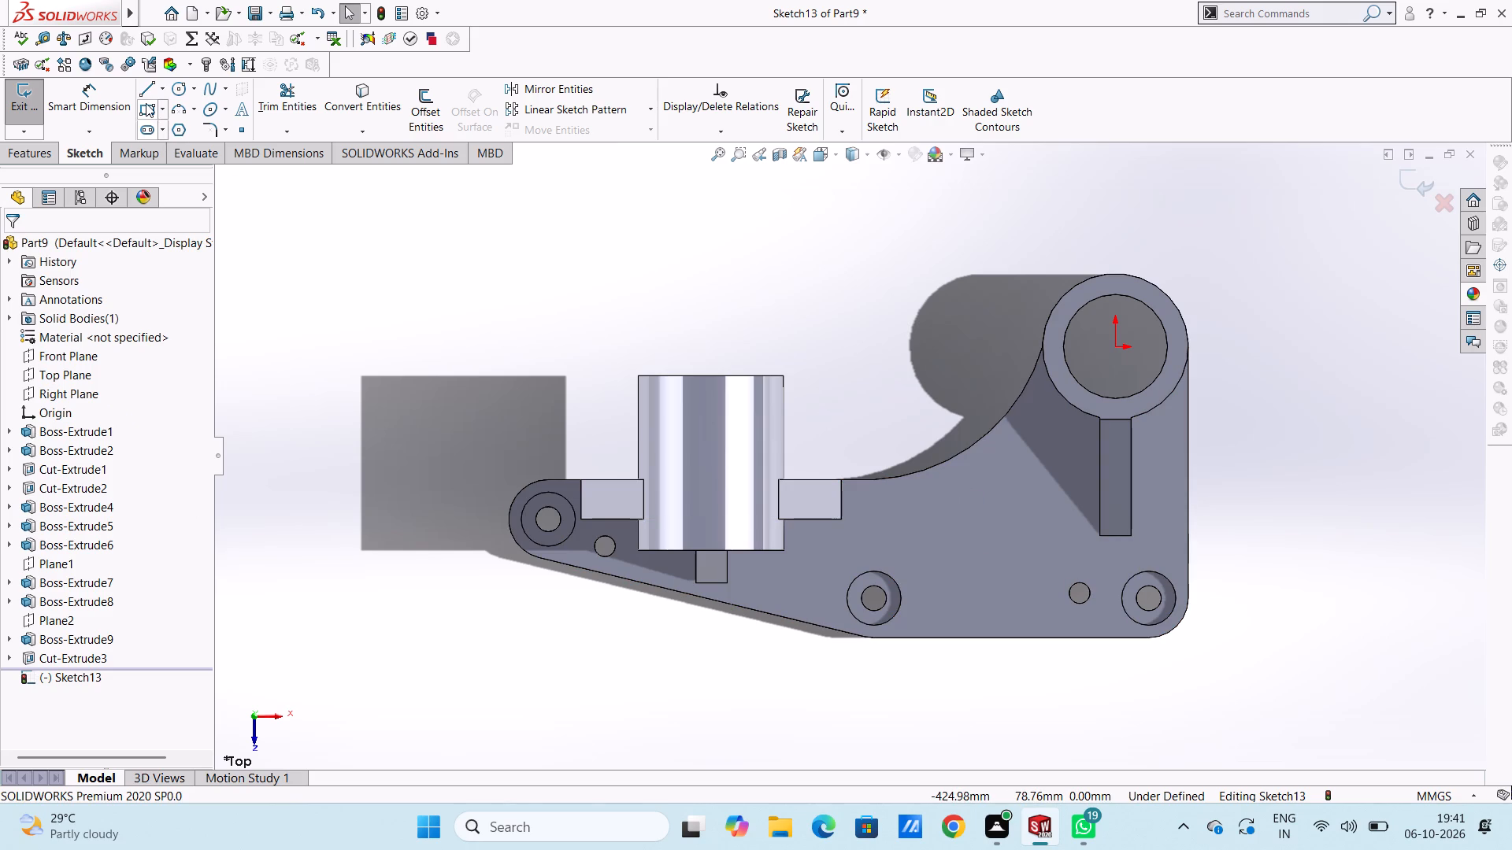
Sketch a circle on the plate between the curved edge and the middle counterbored hole, and dimension its diameter to 12 mm.
left_click(172, 90)
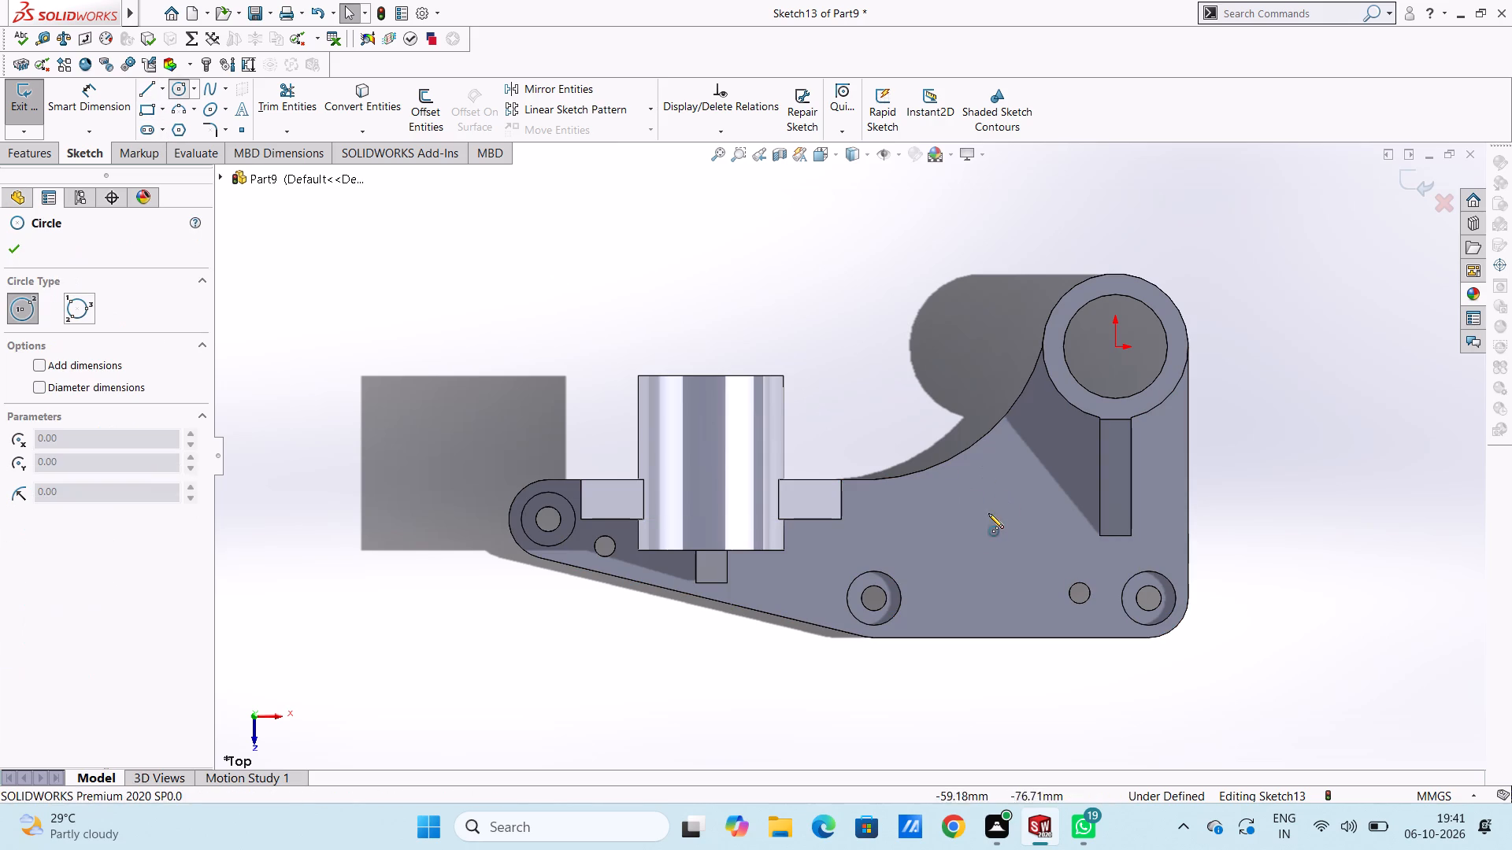
left_click(973, 494)
left_click(979, 509)
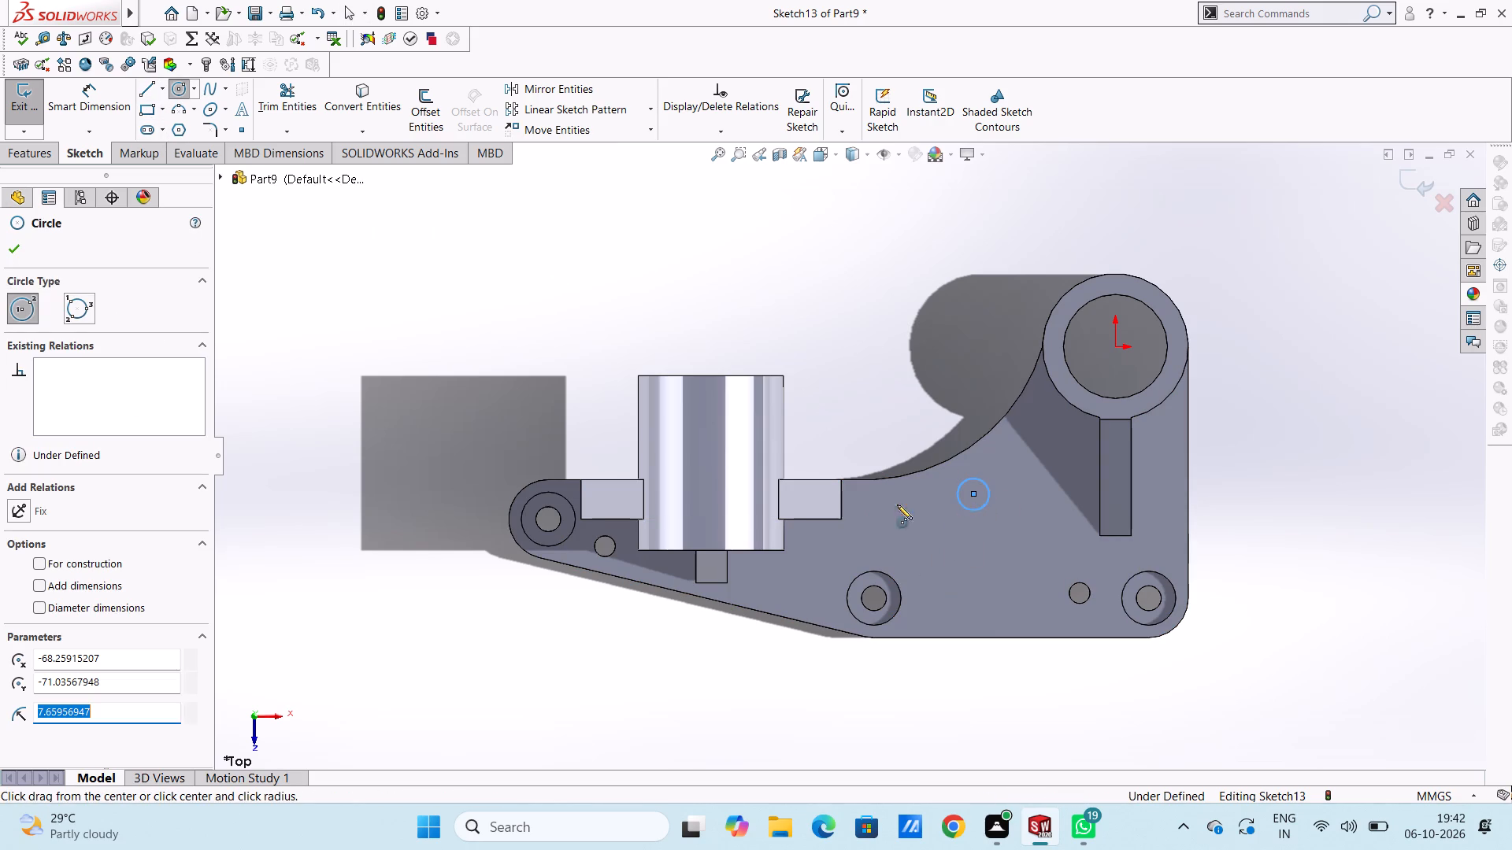
left_click(8, 253)
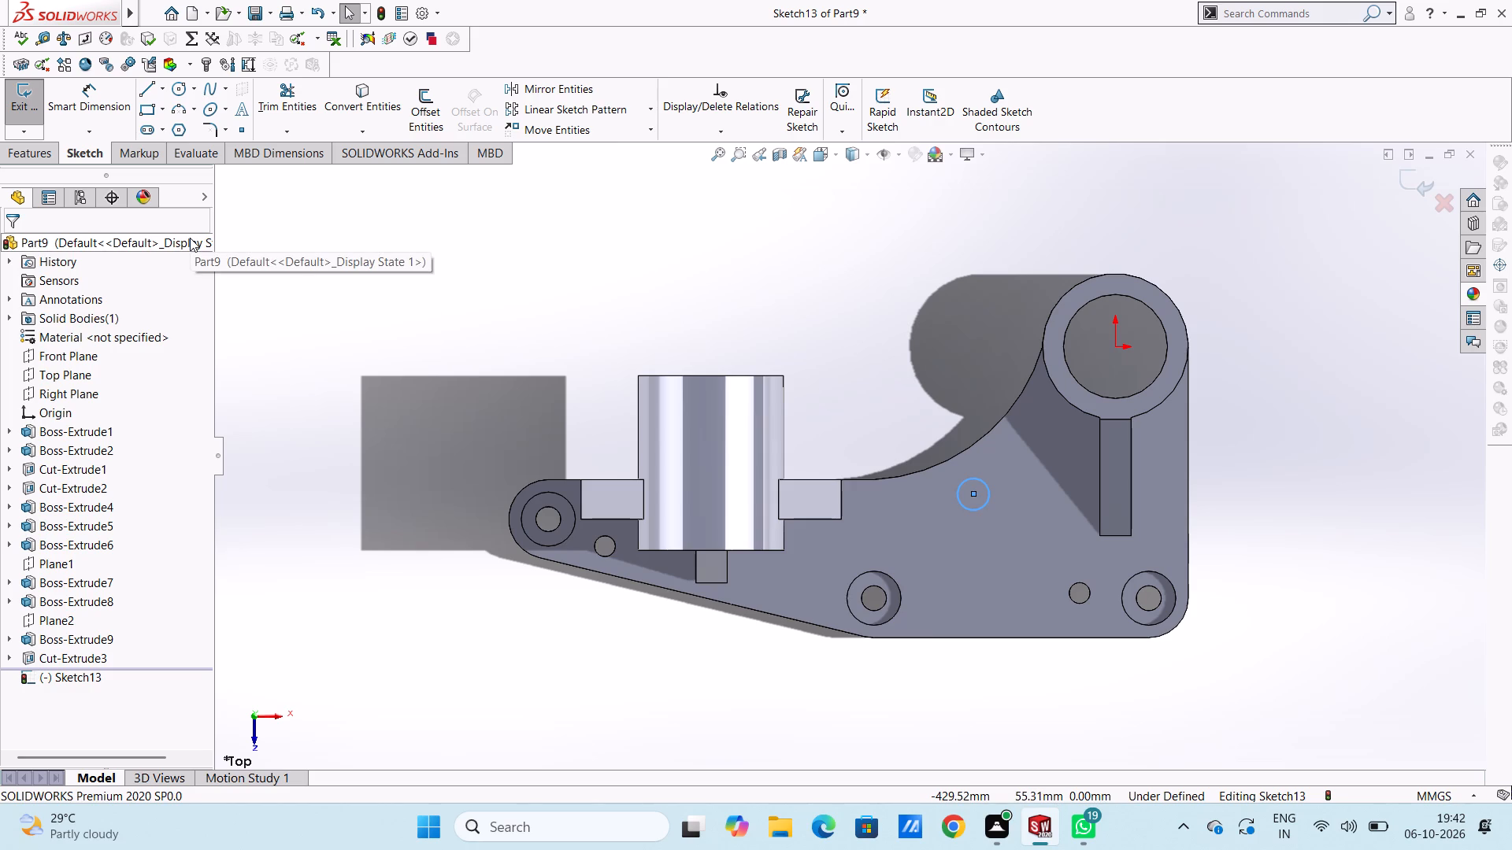
left_click(88, 102)
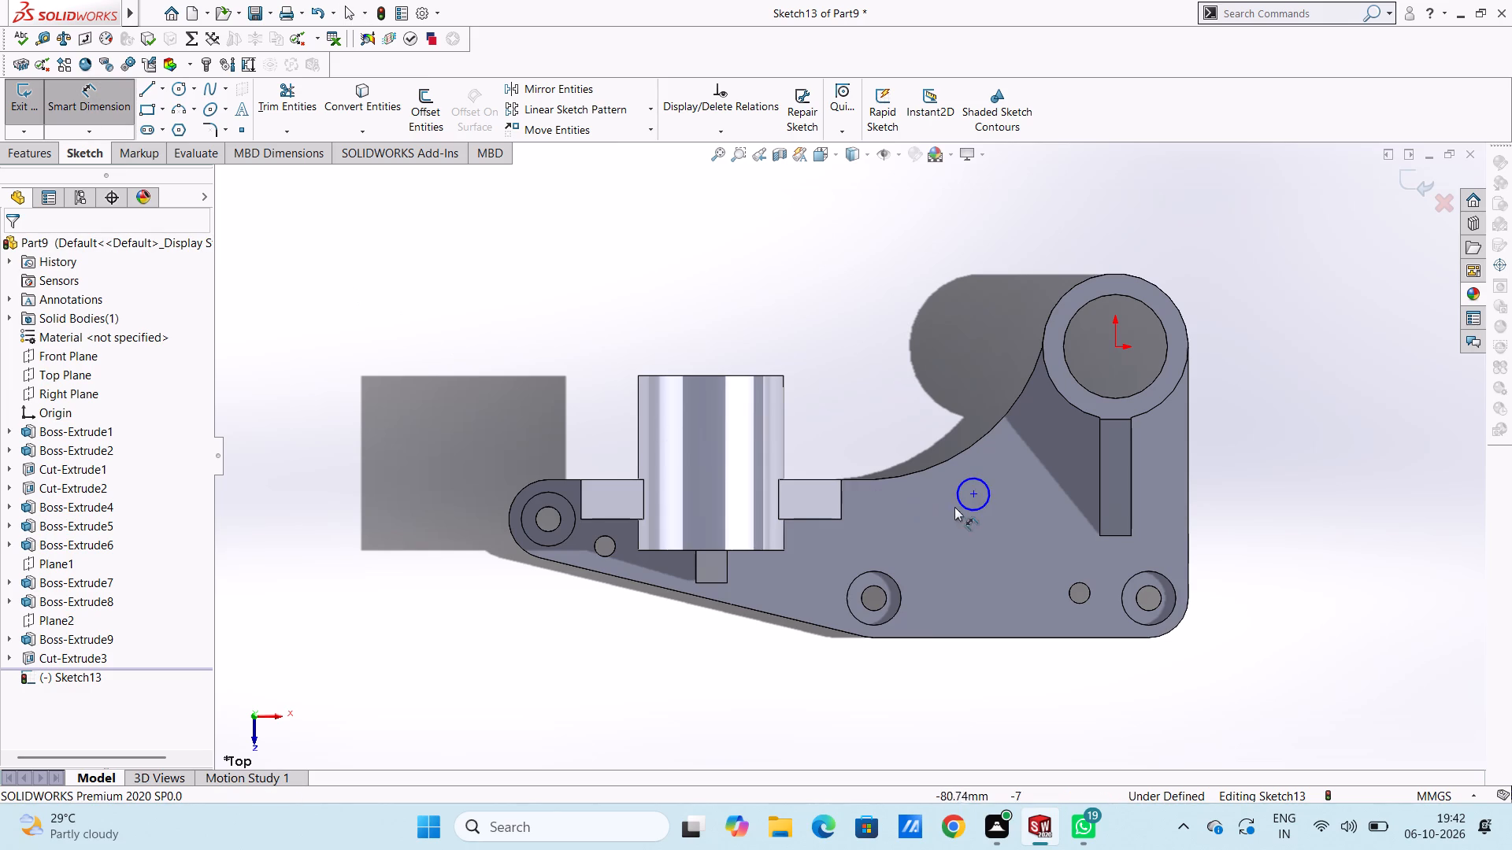
left_click(982, 480)
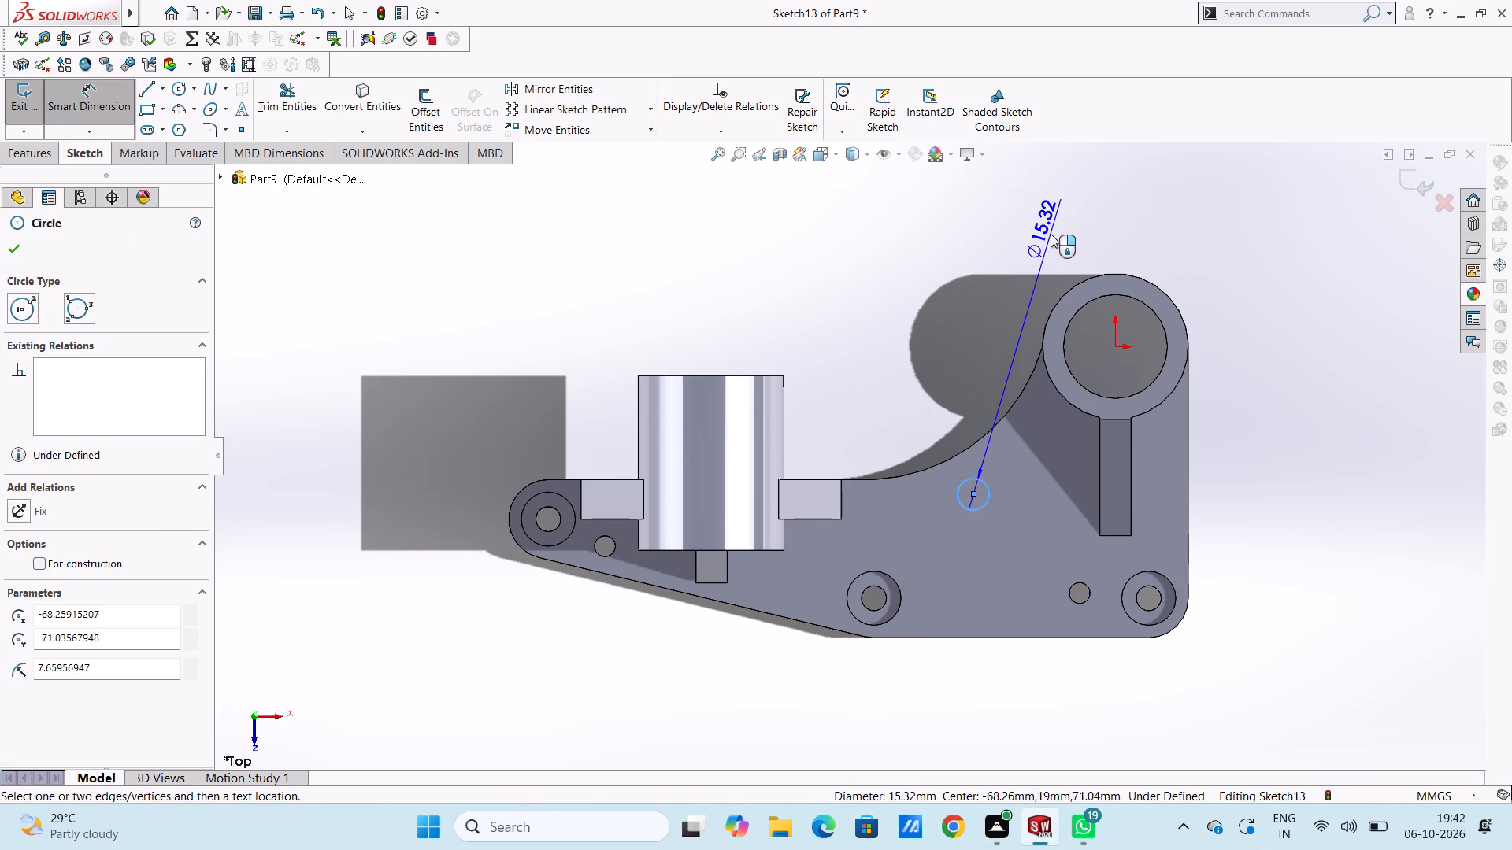
left_click(1051, 234)
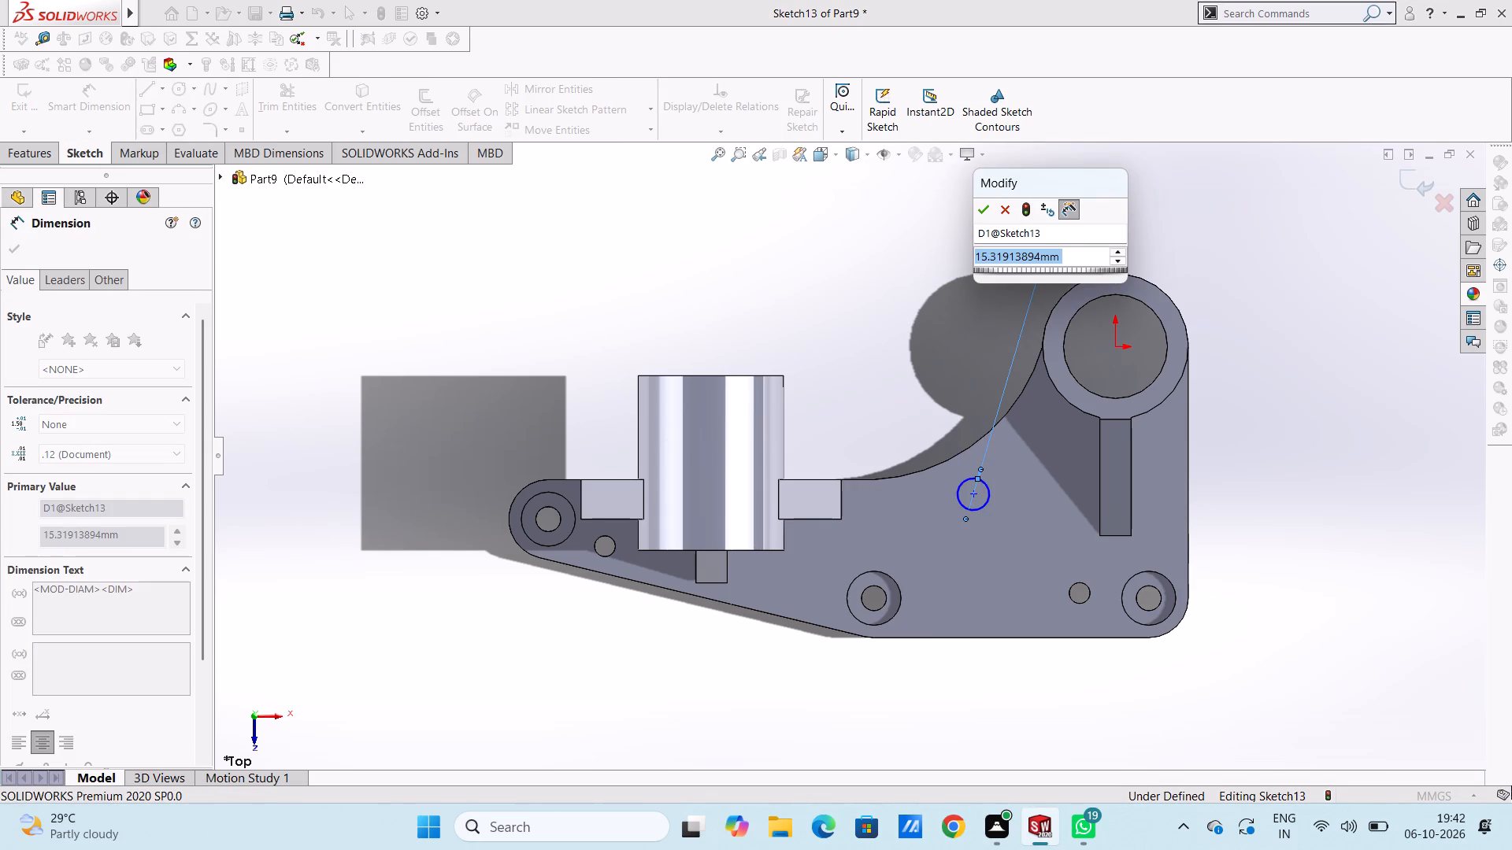
type("12")
key("Return")
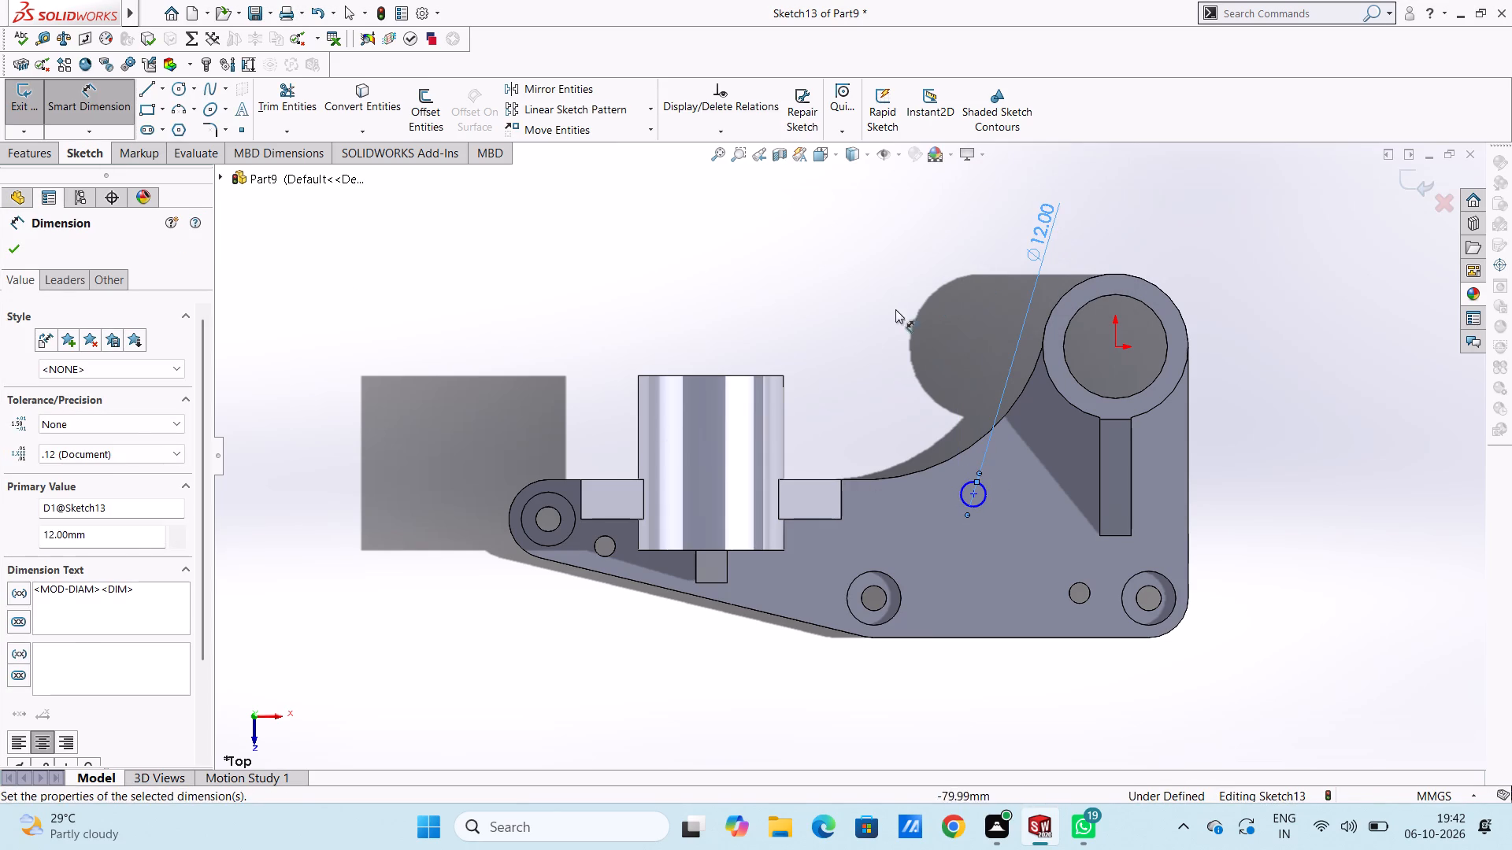
left_click(834, 340)
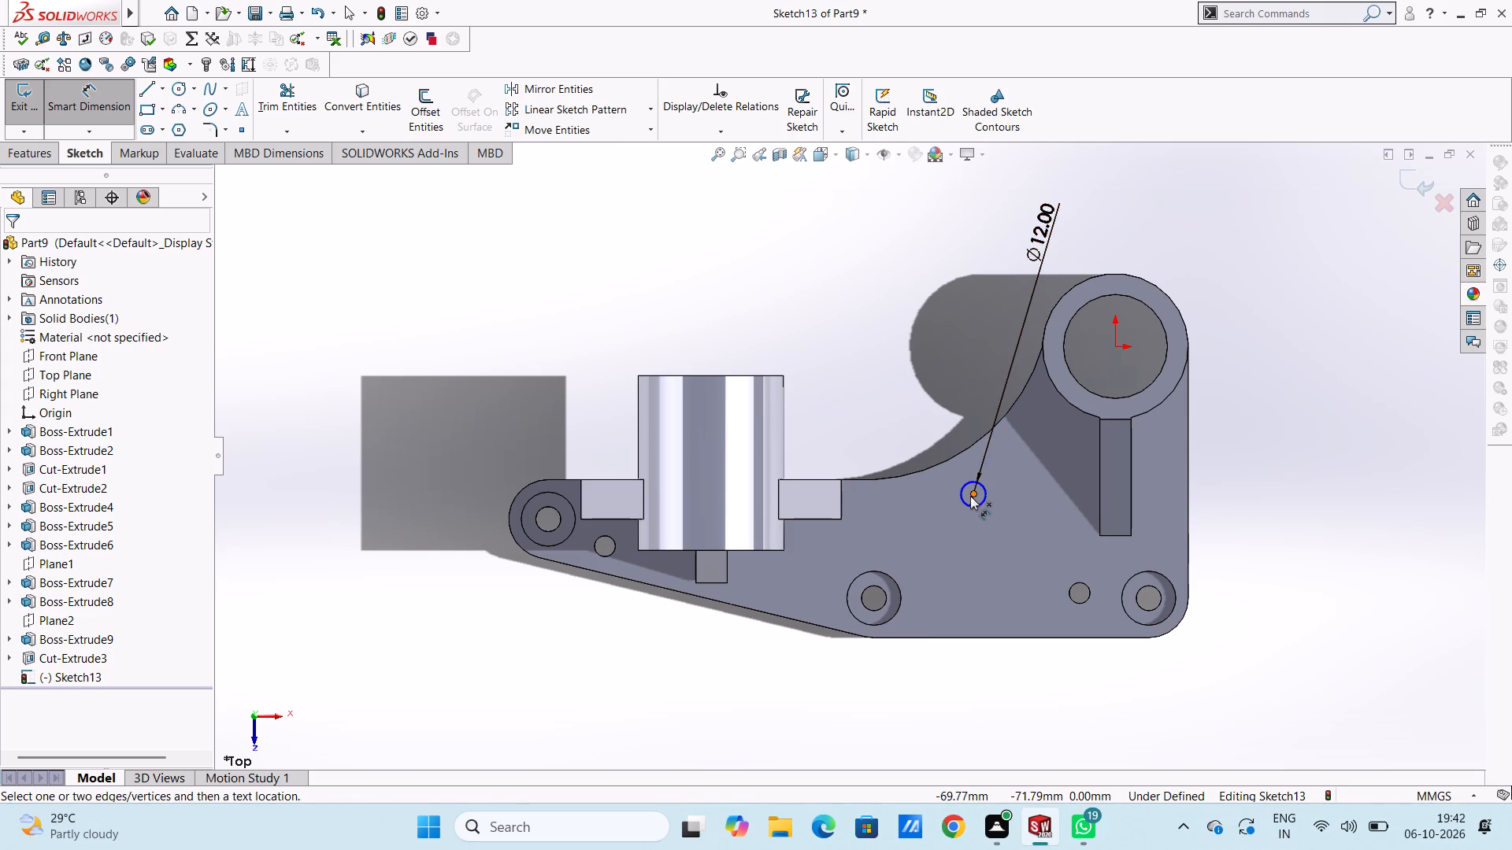
Draw a 13 mm vertical reference line from the middle counterbore's front edge to its centre.
left_click(147, 94)
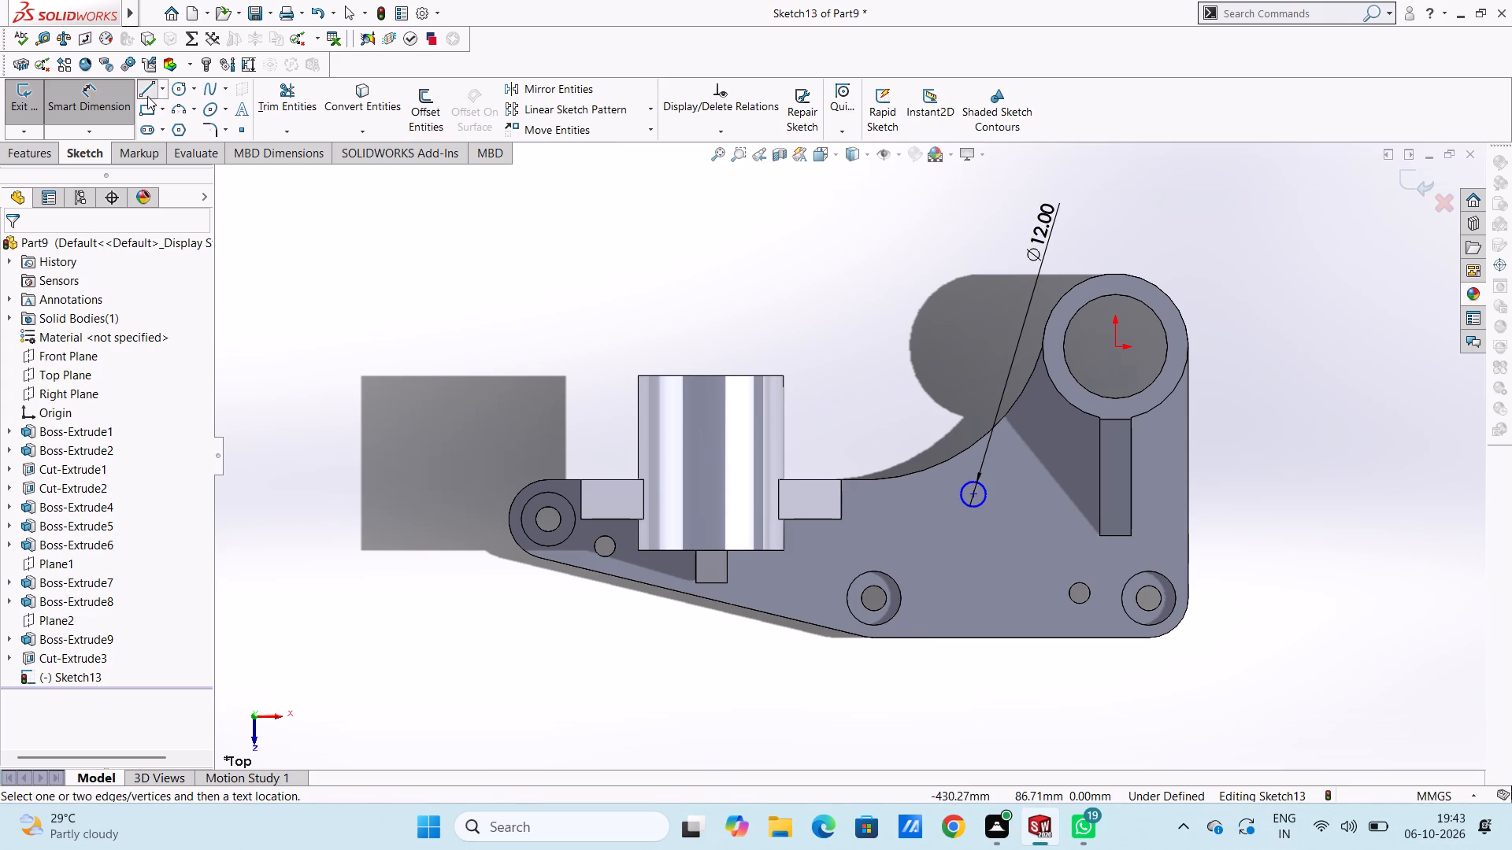
left_click(873, 627)
left_click(873, 599)
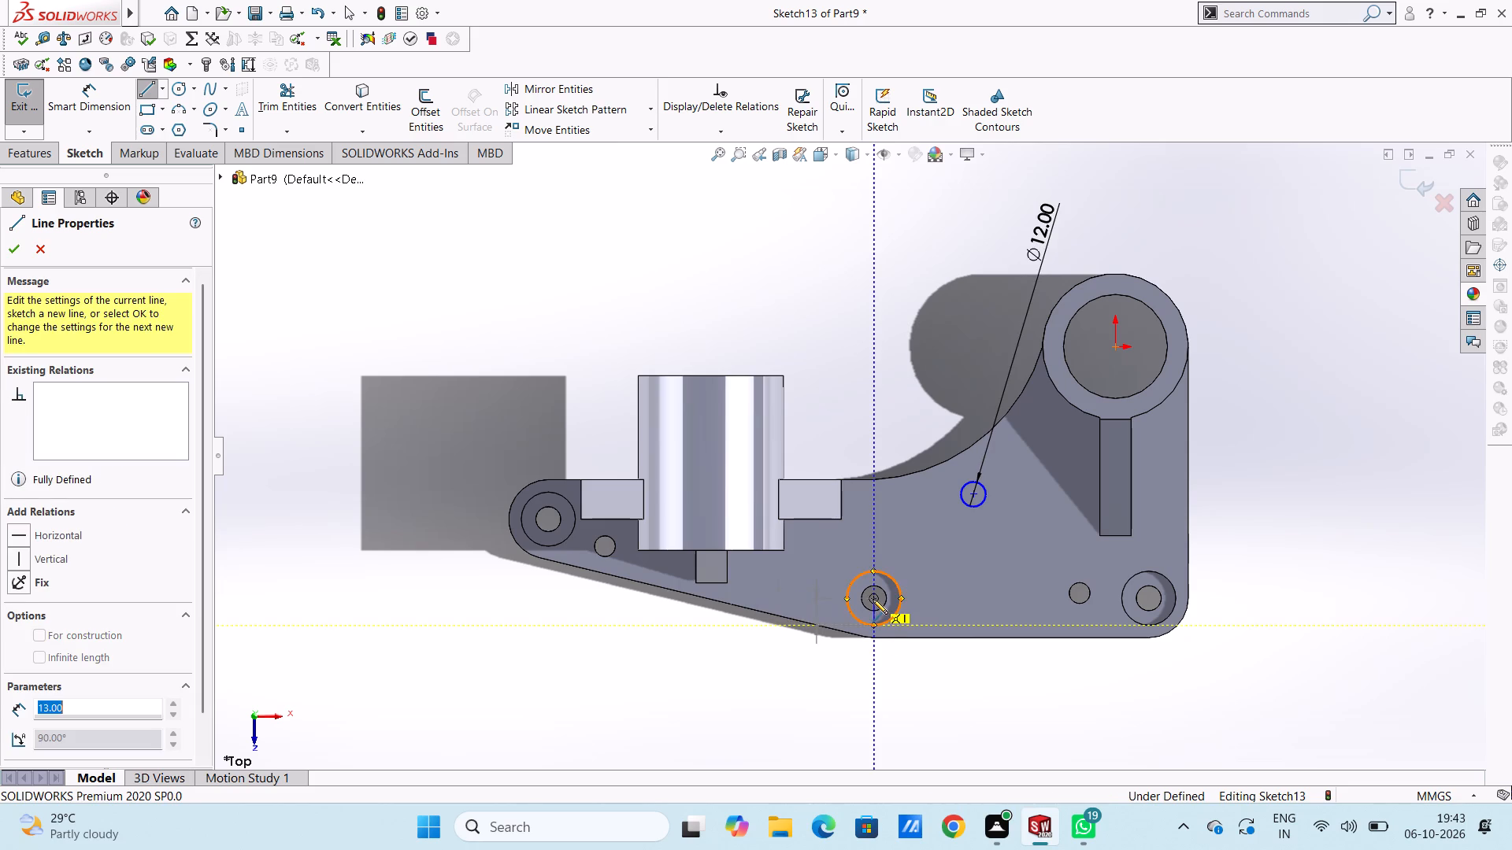
key("Escape")
key("Escape")
key("Escape")
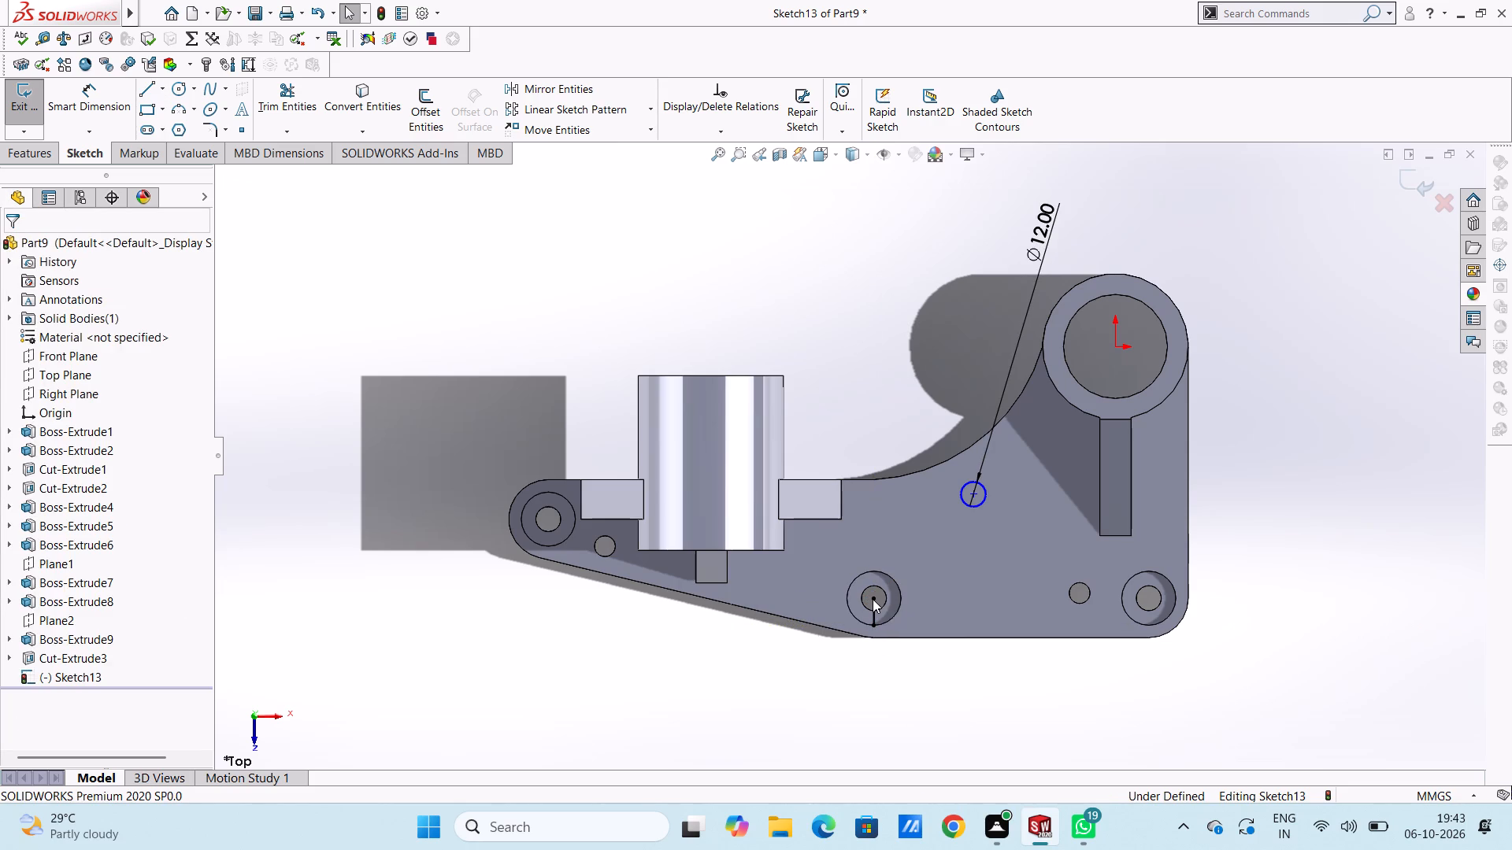
Dimension the horizontal distance from the reference line to the 12 mm circle's centre as 70 mm.
scroll(1067, 658, "down", 1)
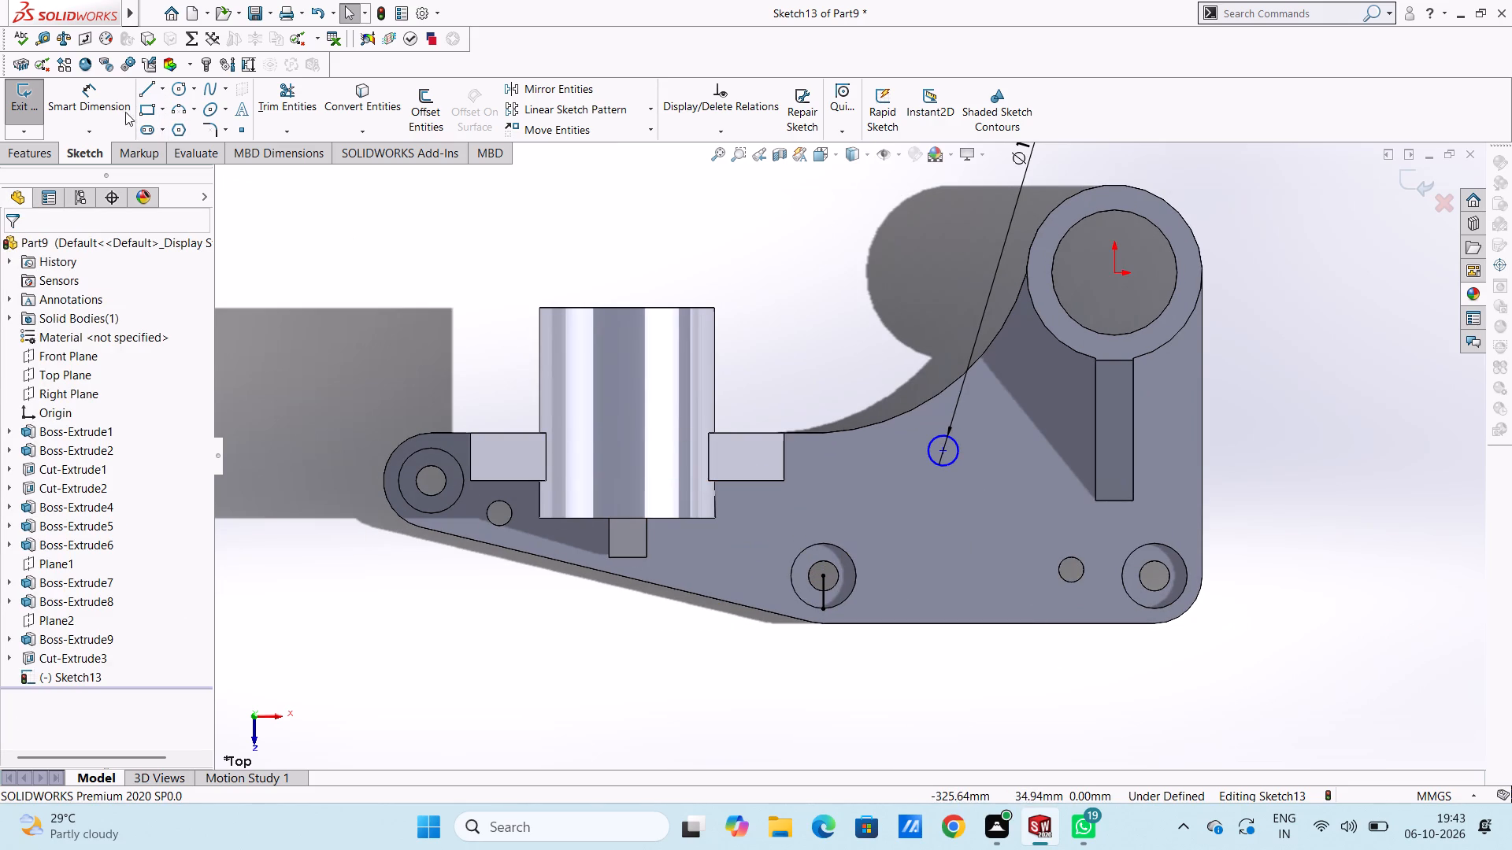
left_click(119, 108)
left_click(825, 597)
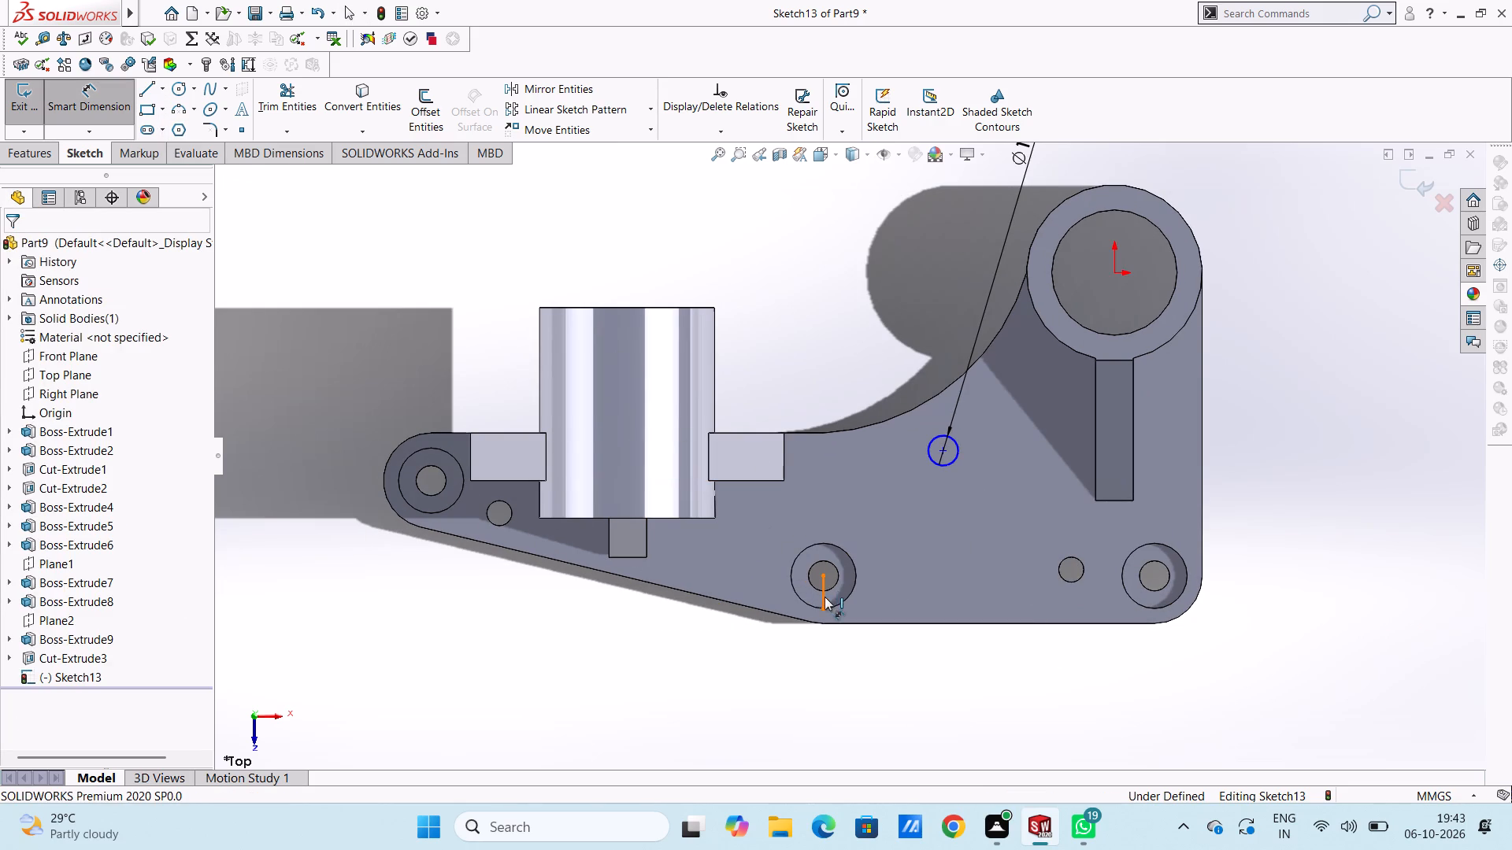
left_click(943, 446)
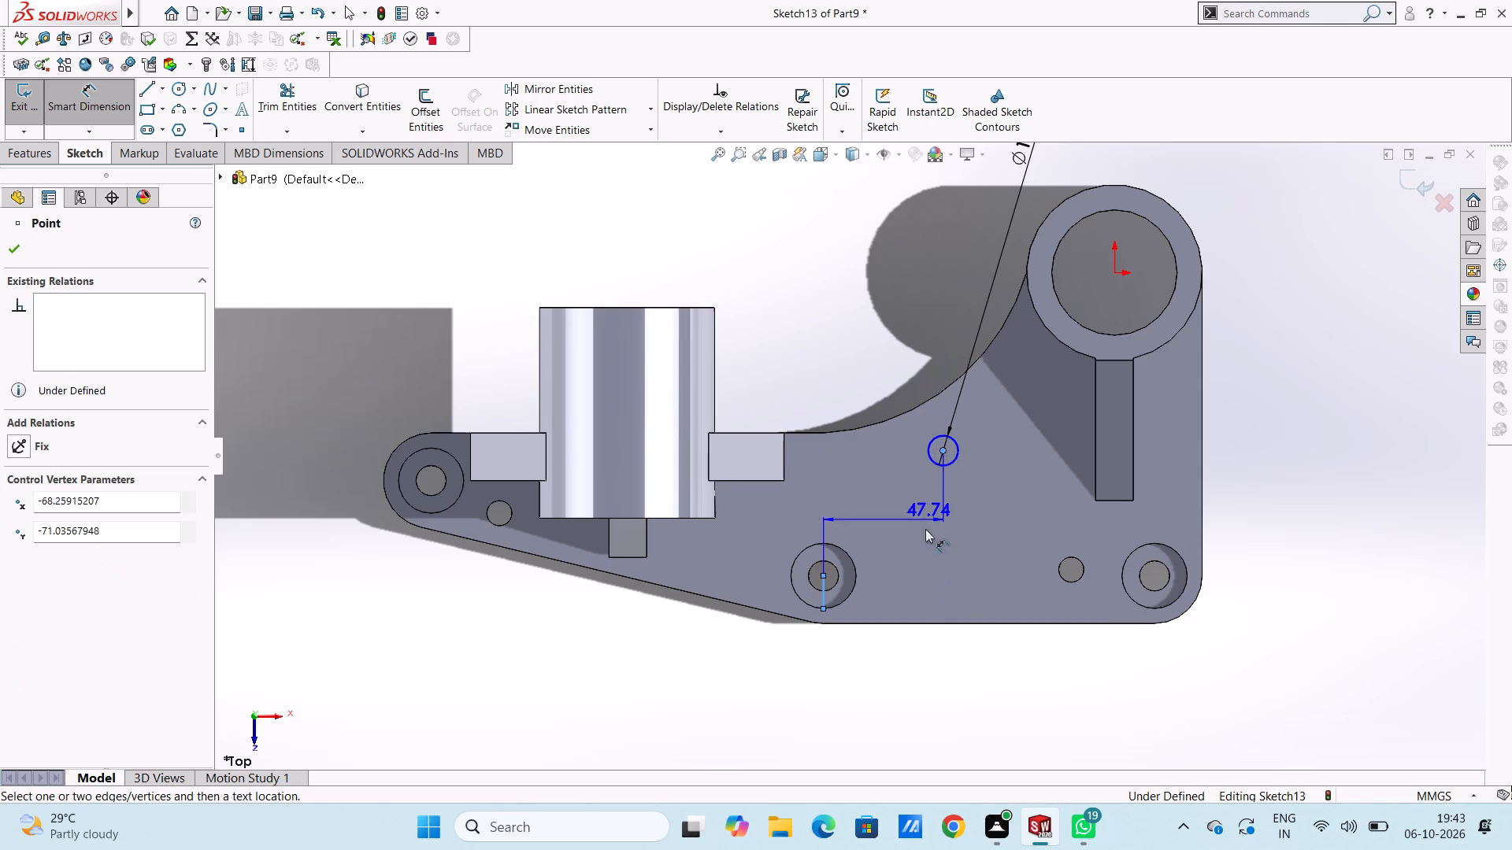
scroll(907, 716, "up", 3)
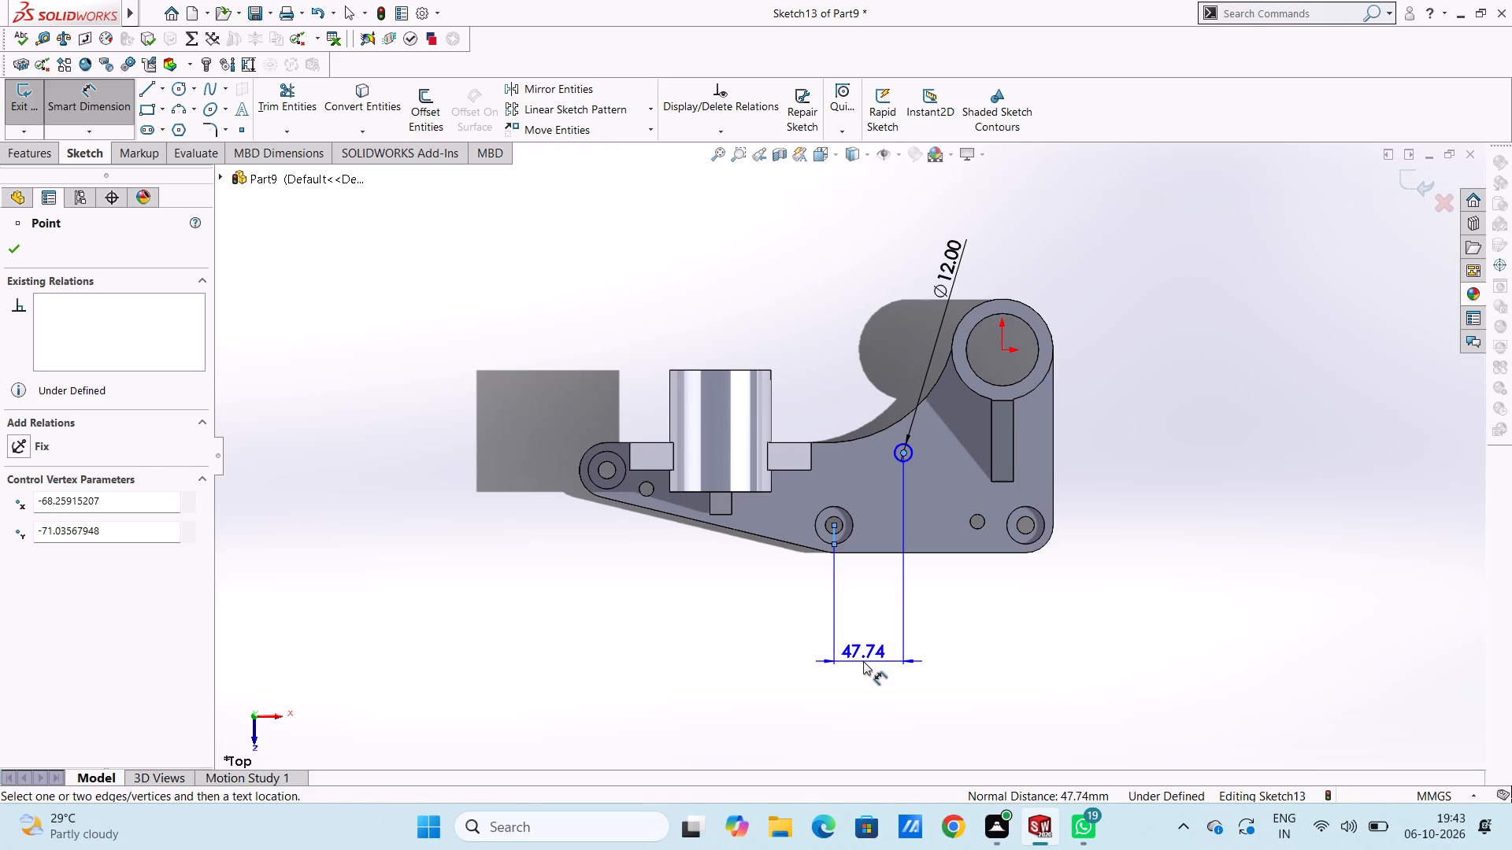
left_click(863, 661)
type("70")
key("Return")
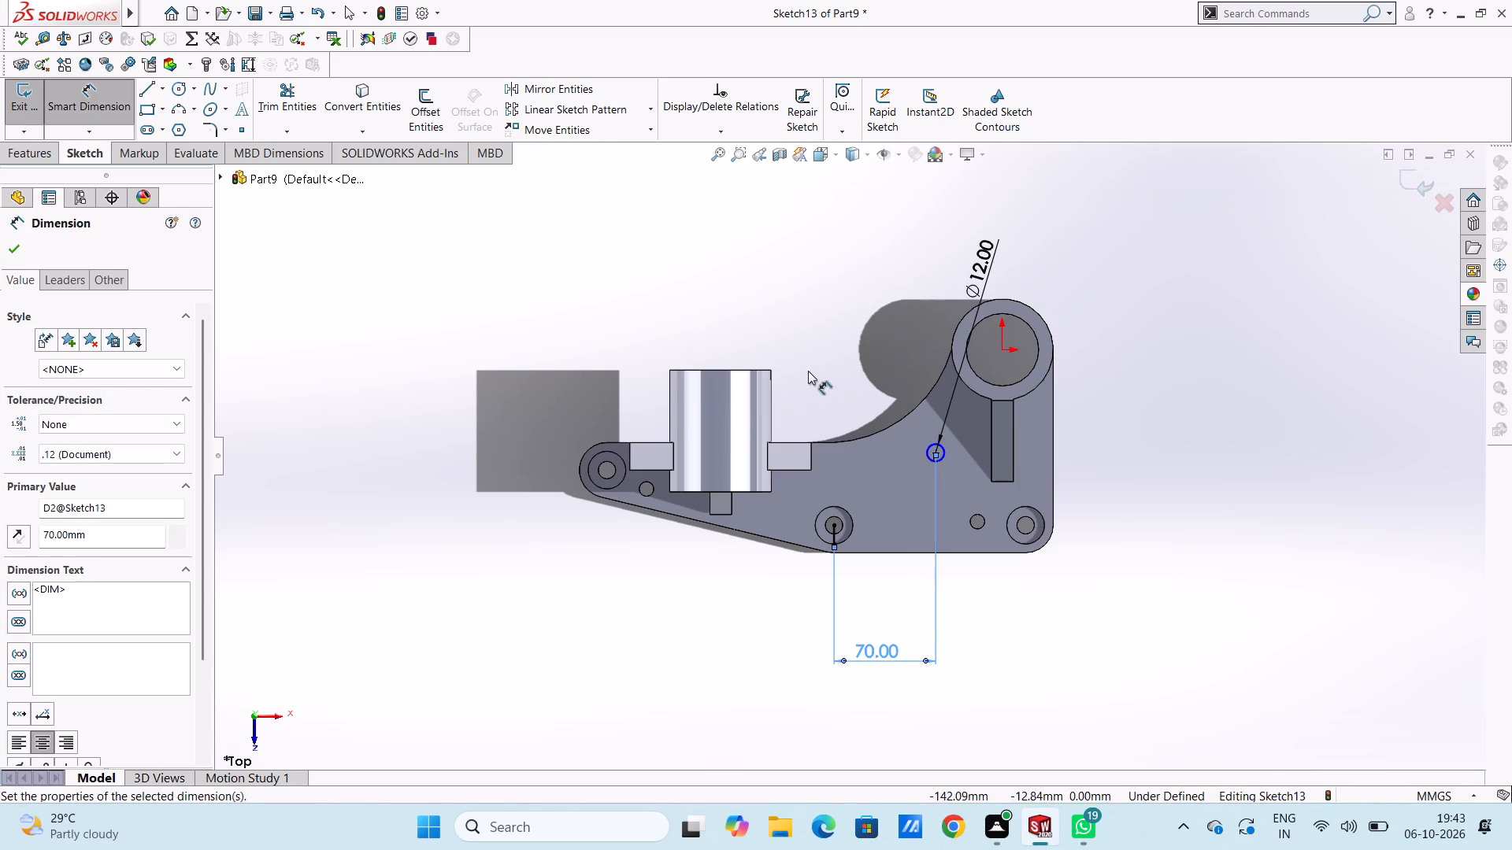
left_click(830, 381)
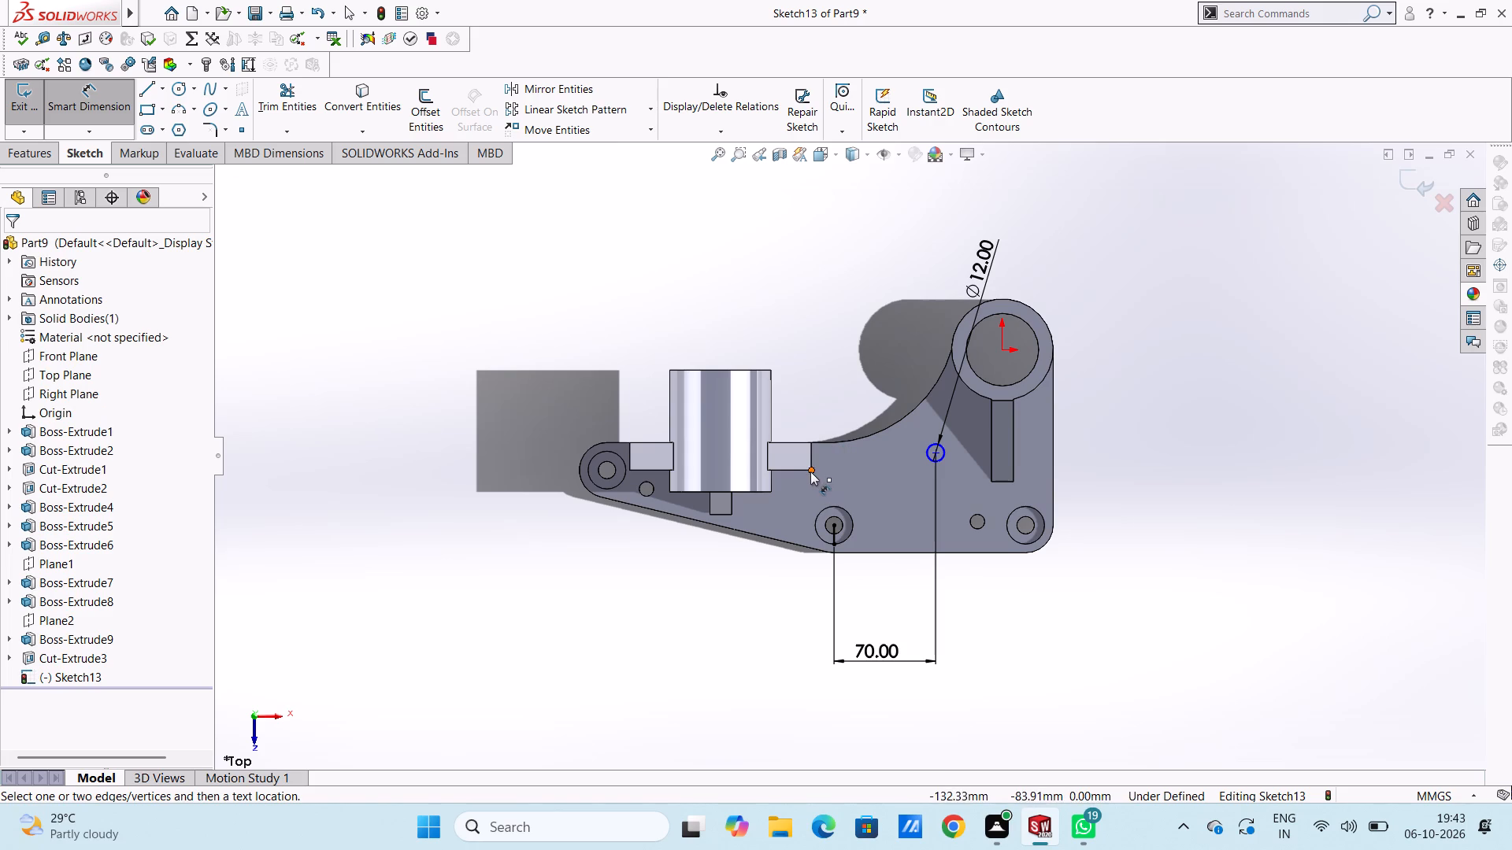
Dimension the vertical distance between the web's lower front corner and the 12 mm circle's centre as 0 mm.
left_click(810, 471)
left_click(934, 454)
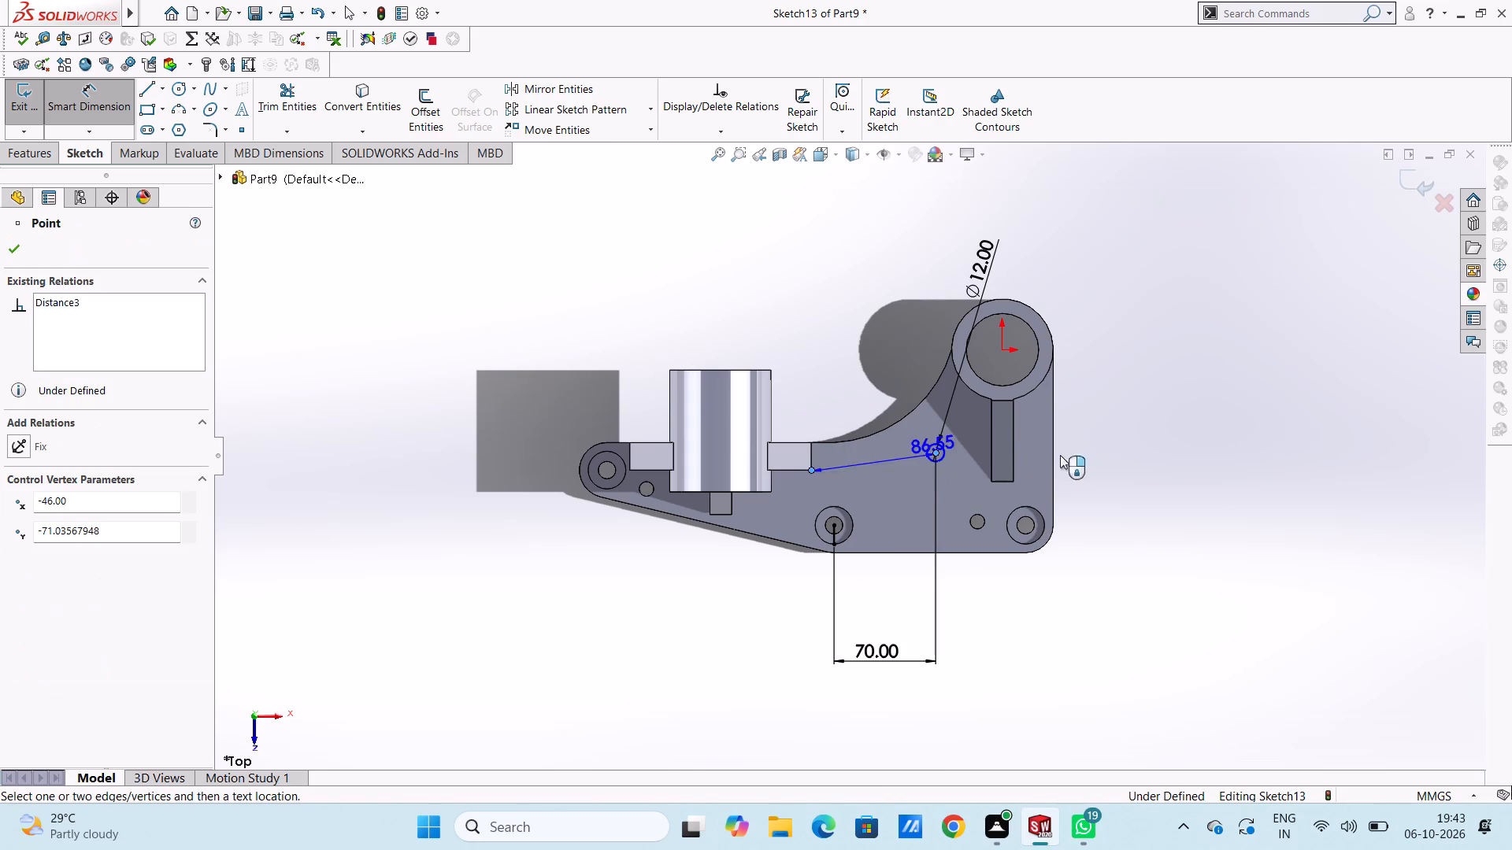
left_click(1175, 455)
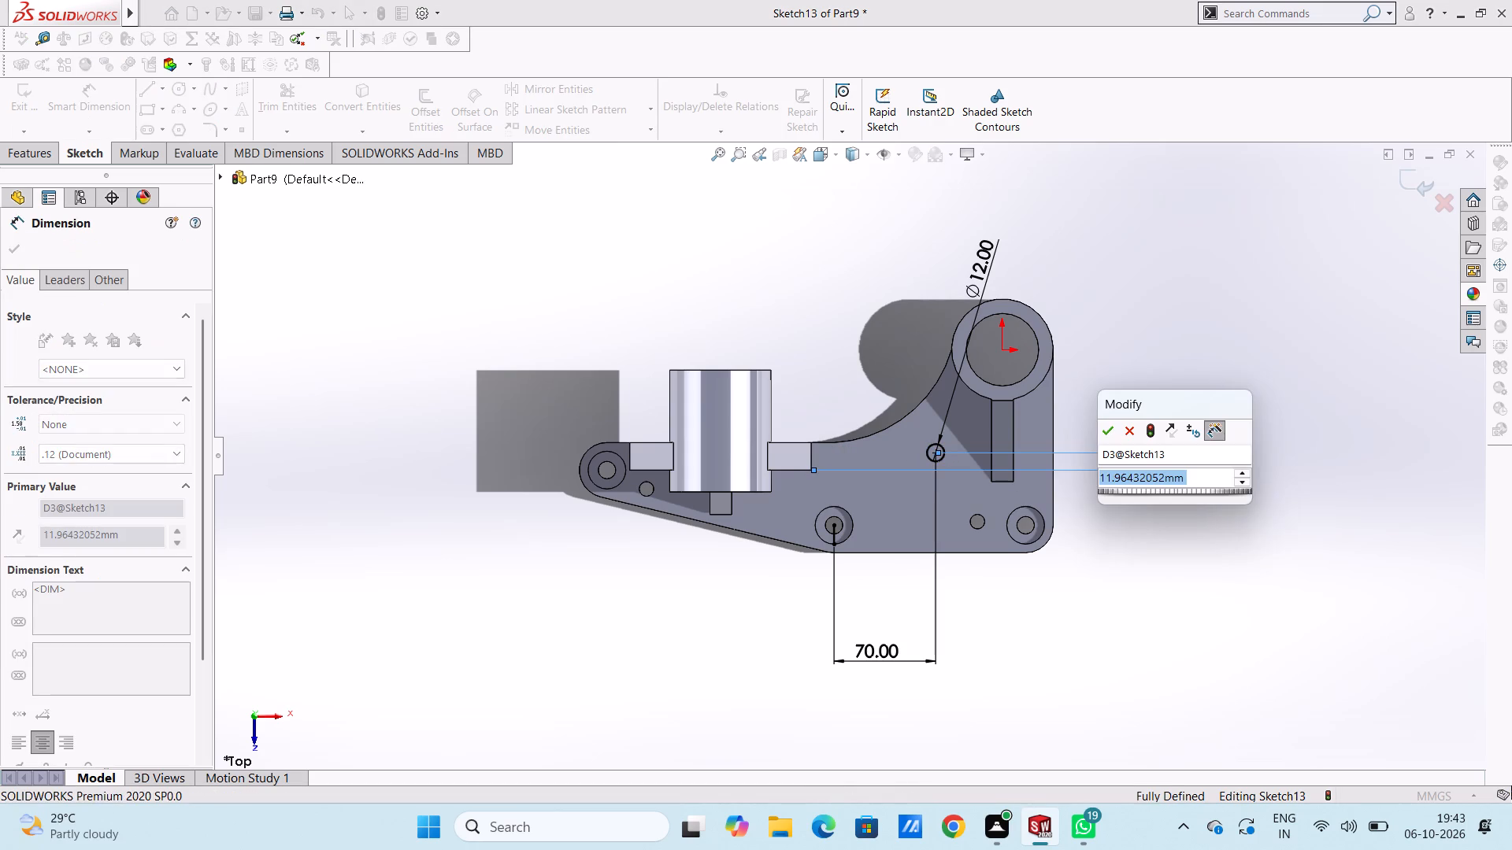
key("0")
key("Return")
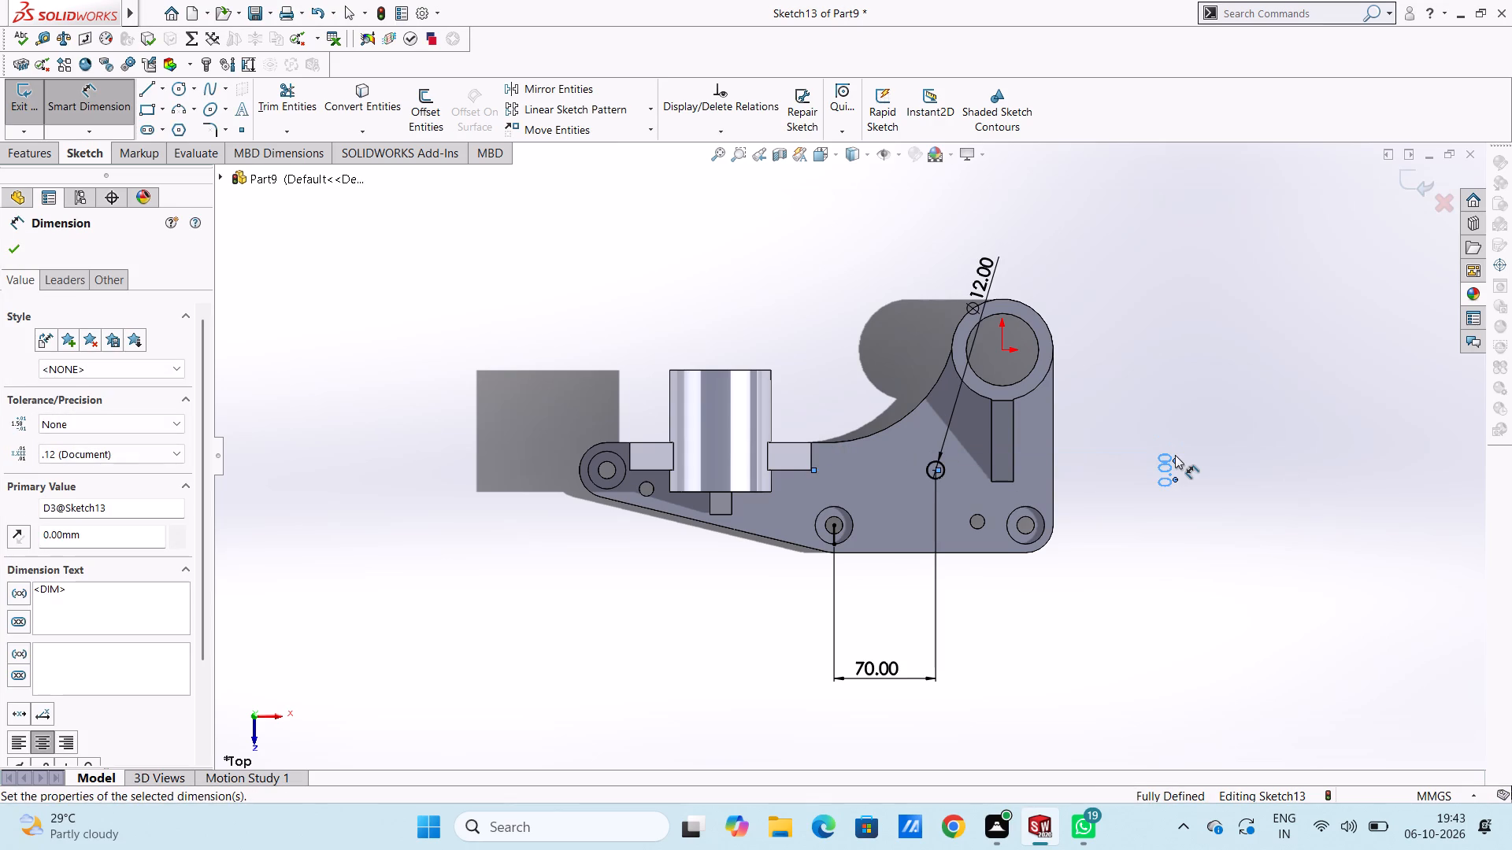
left_click(1143, 314)
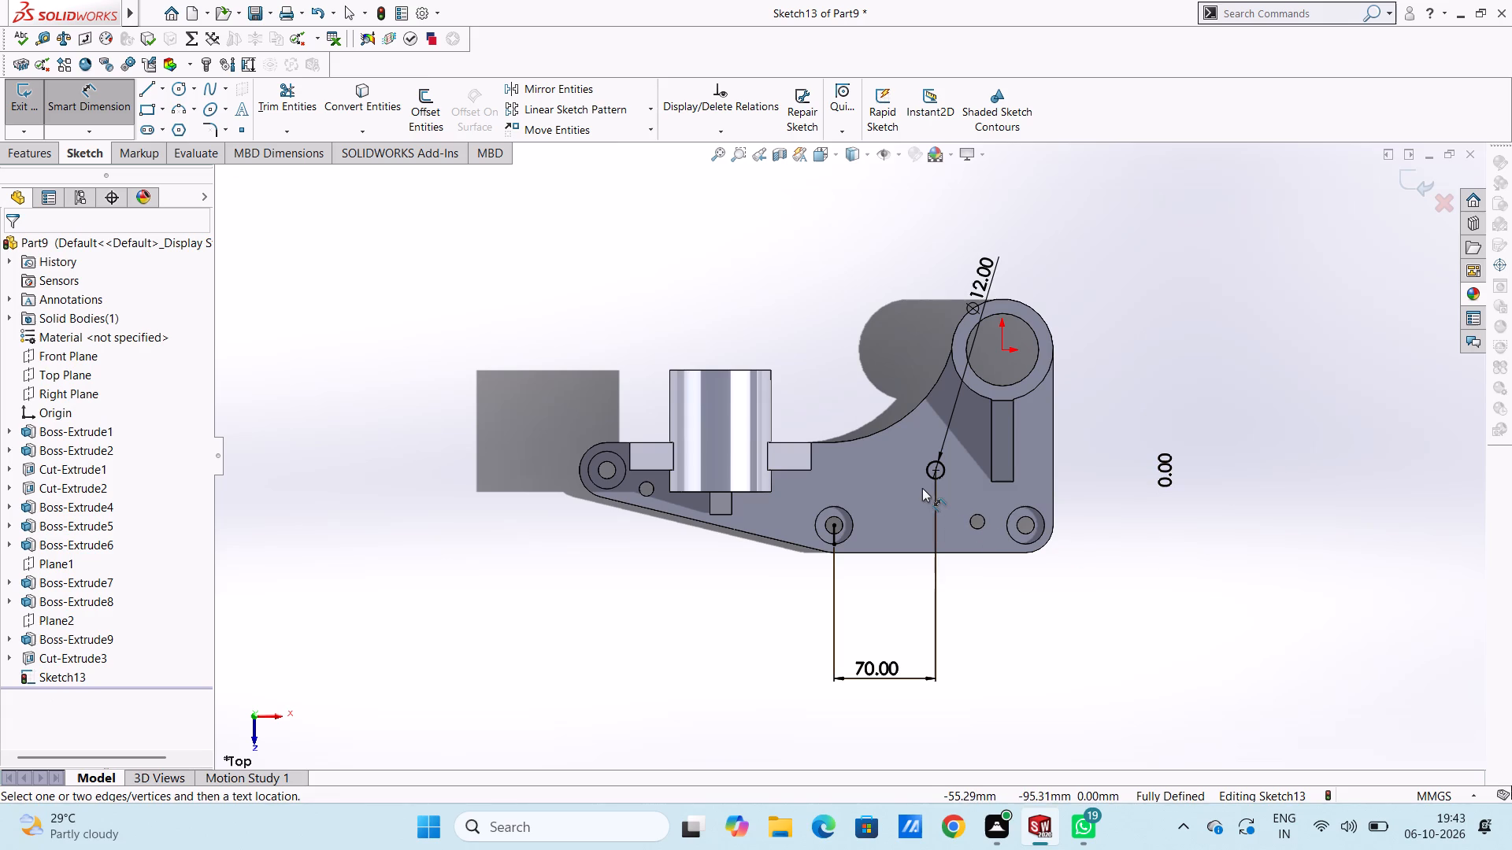
left_click(106, 108)
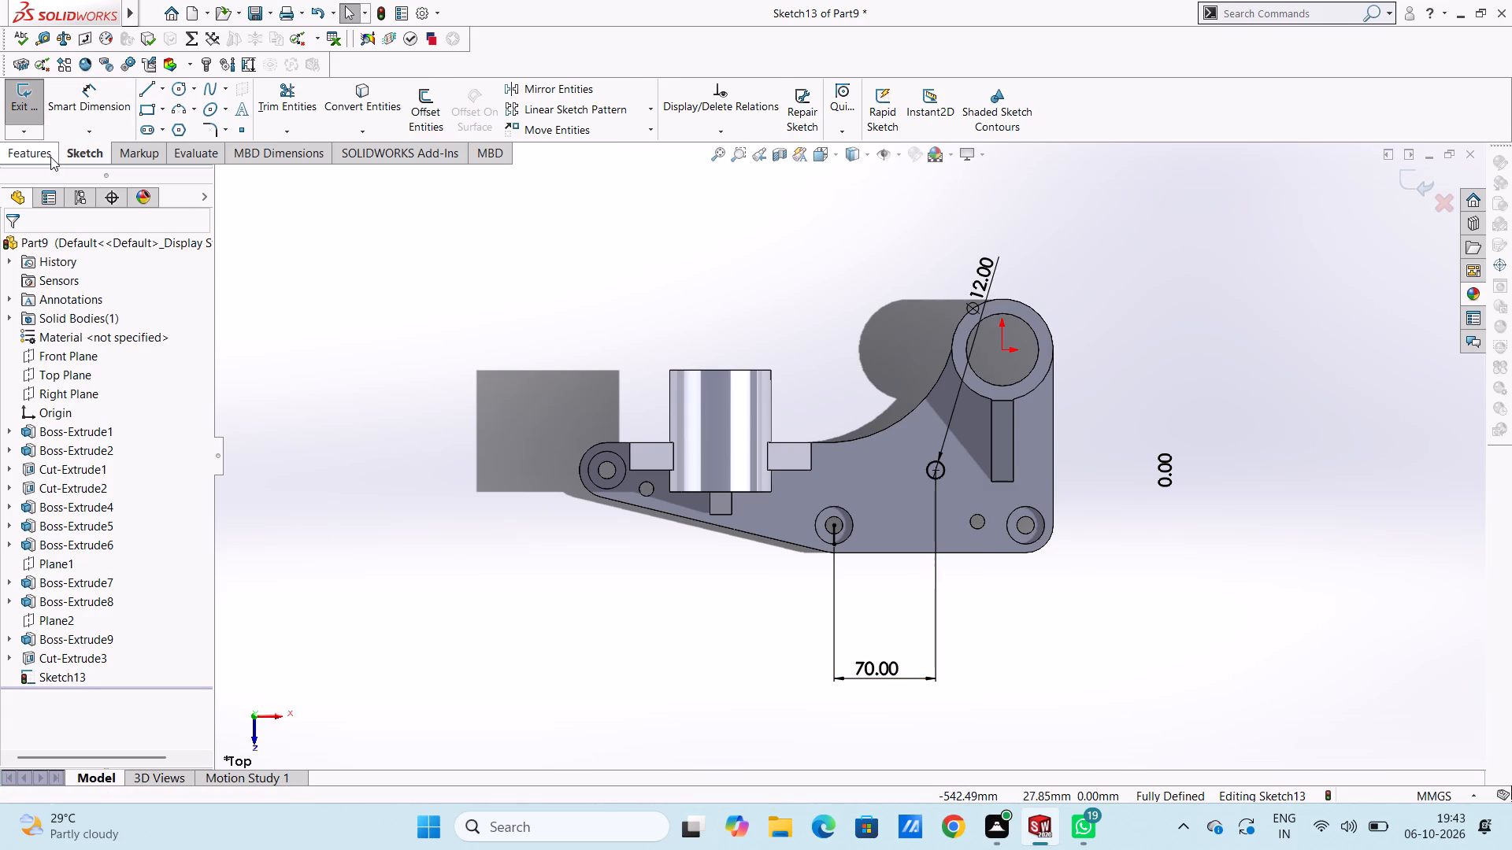
Cut-extrude only the 12 mm circle's region 30 mm blind through the plate.
left_click(50, 157)
left_click(265, 107)
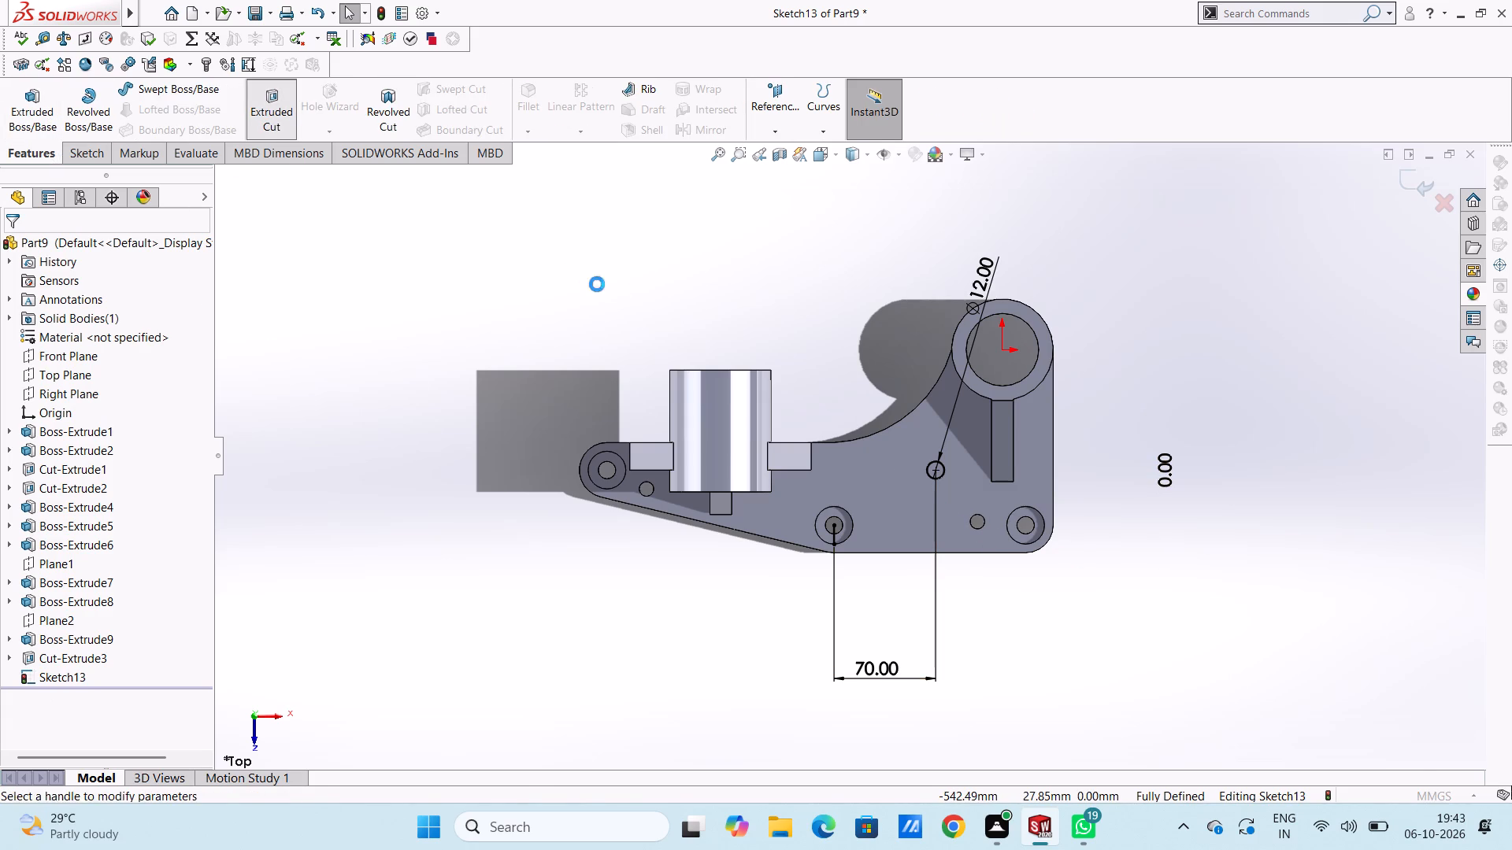
left_click(12, 249)
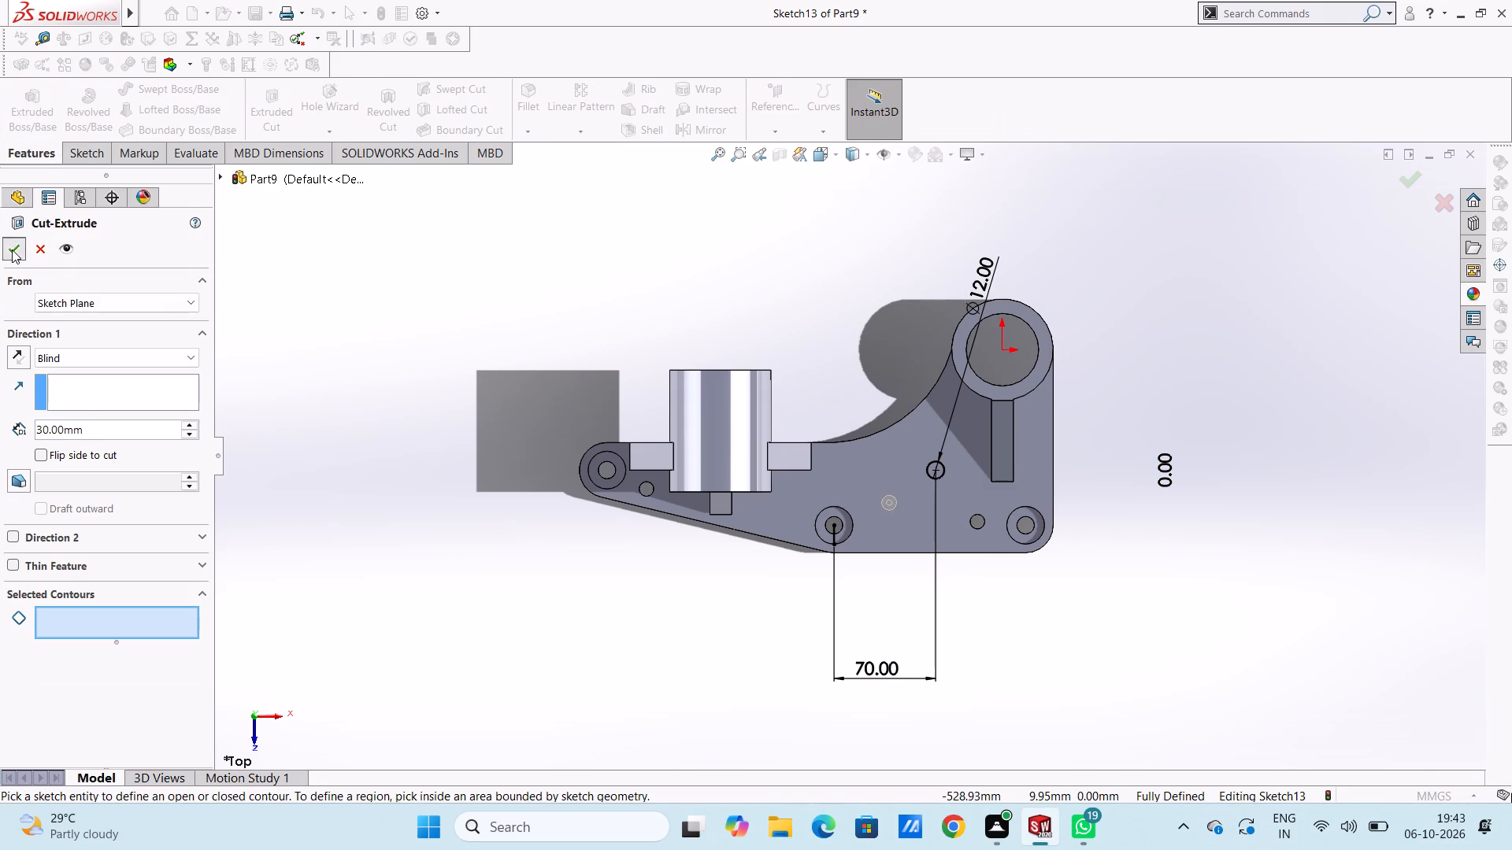
left_click(909, 307)
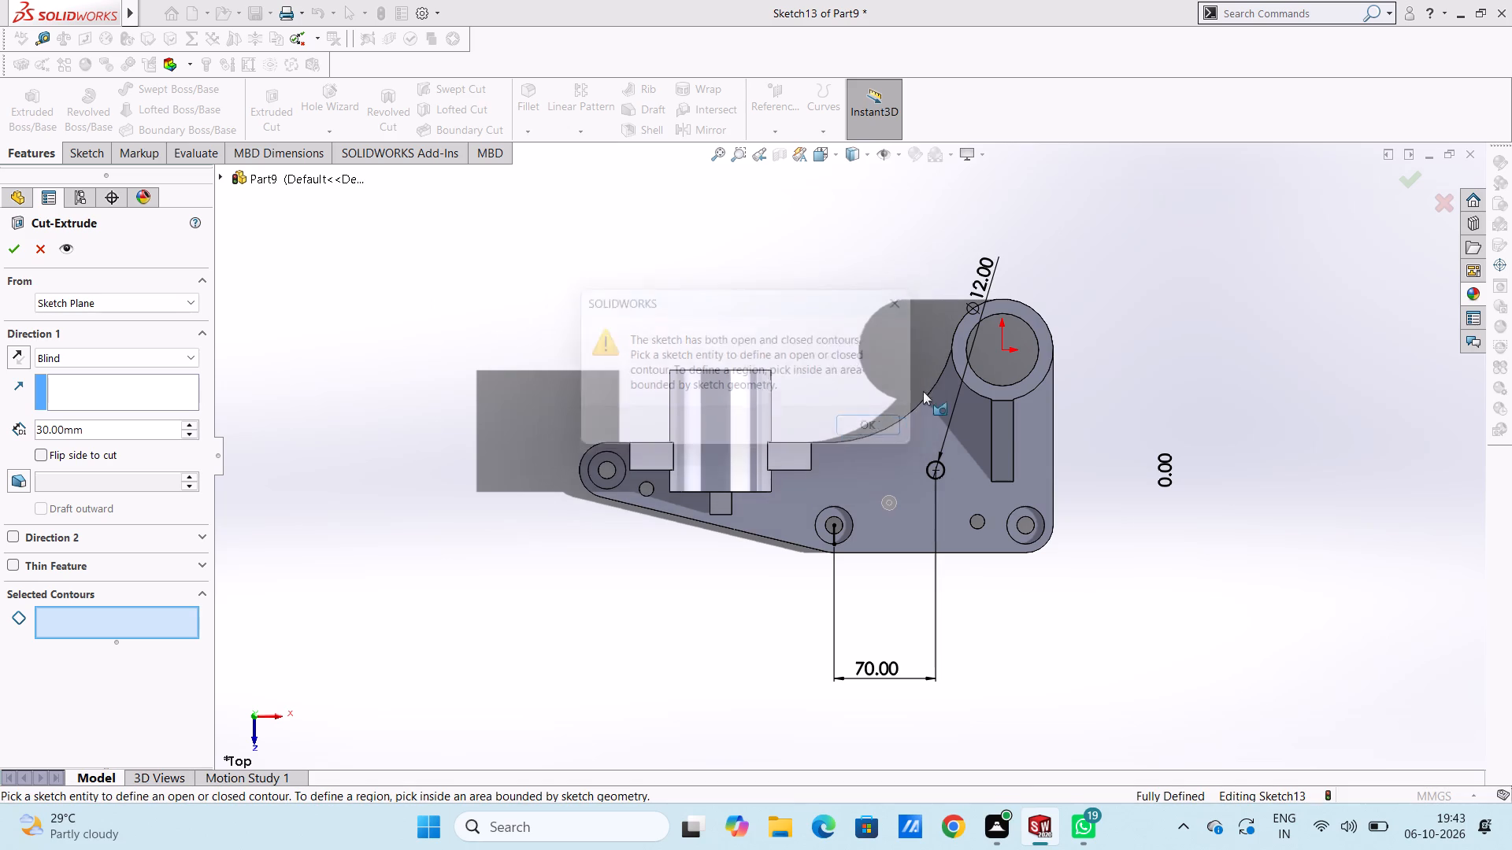
scroll(939, 479, "down", 4)
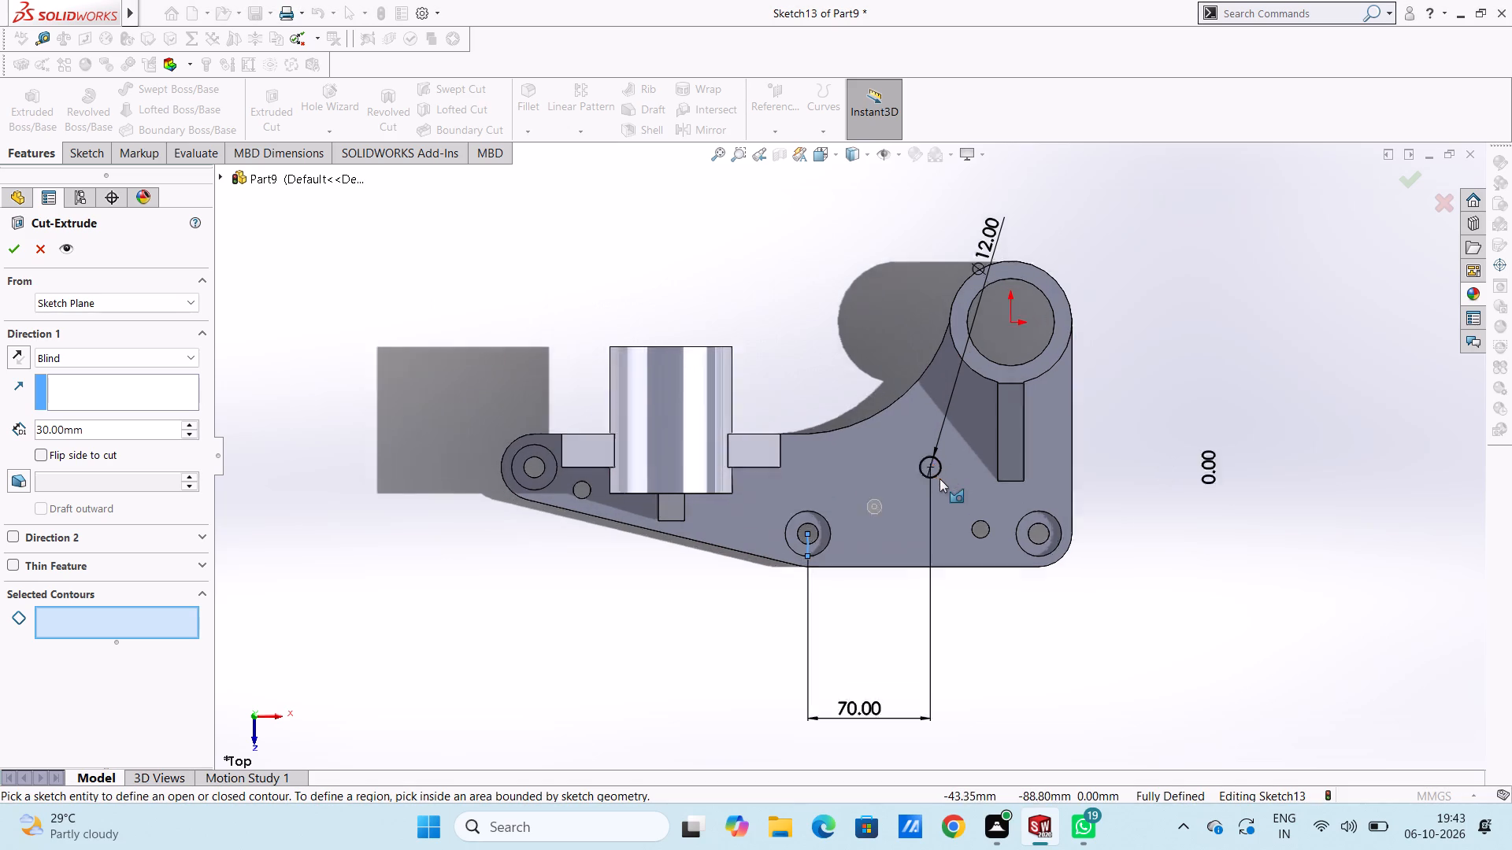
scroll(939, 479, "down", 5)
left_click(884, 452)
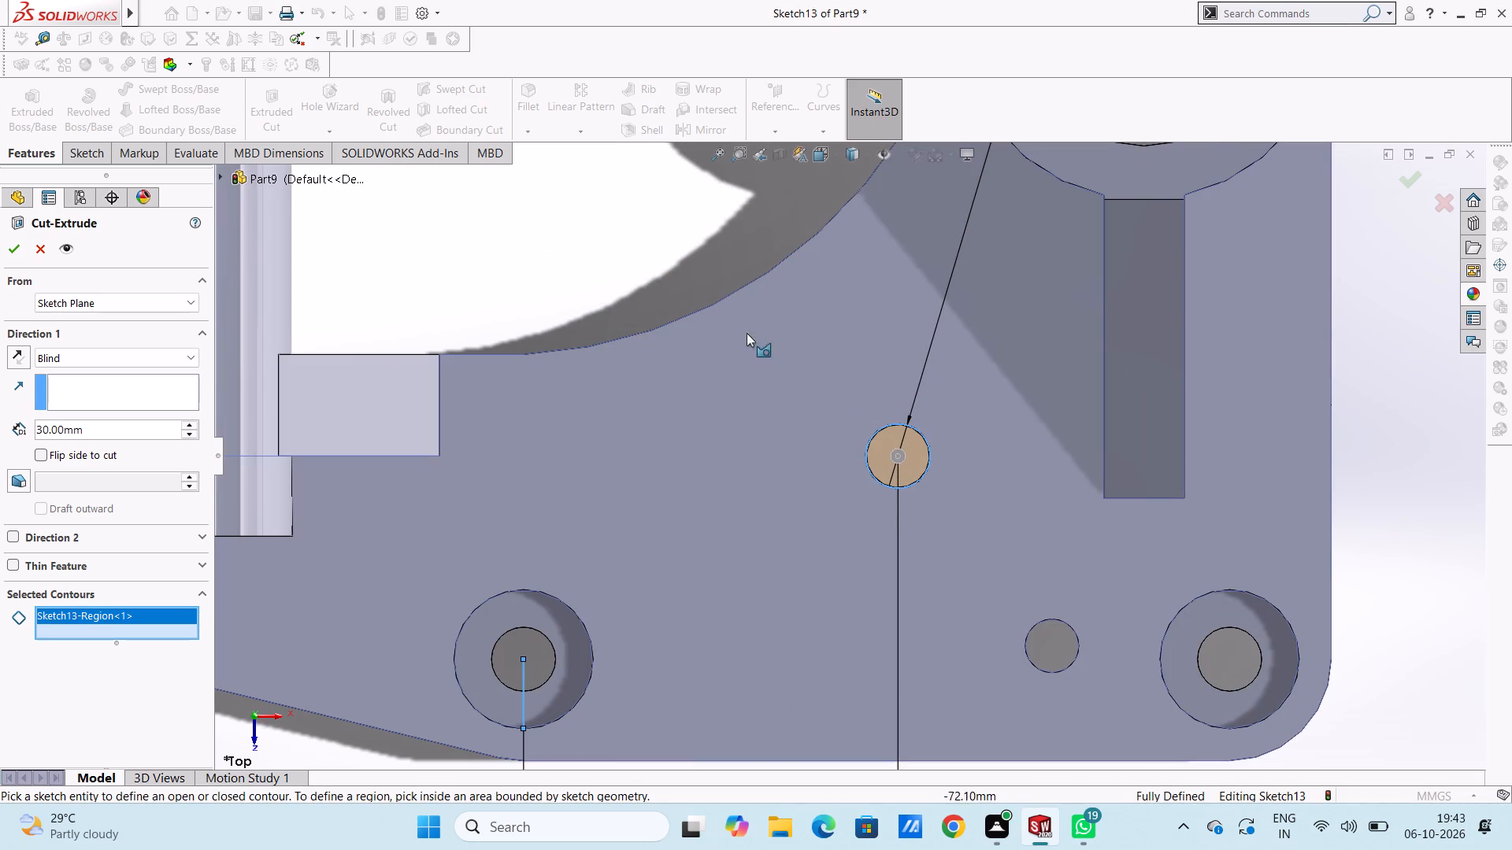
left_click(17, 247)
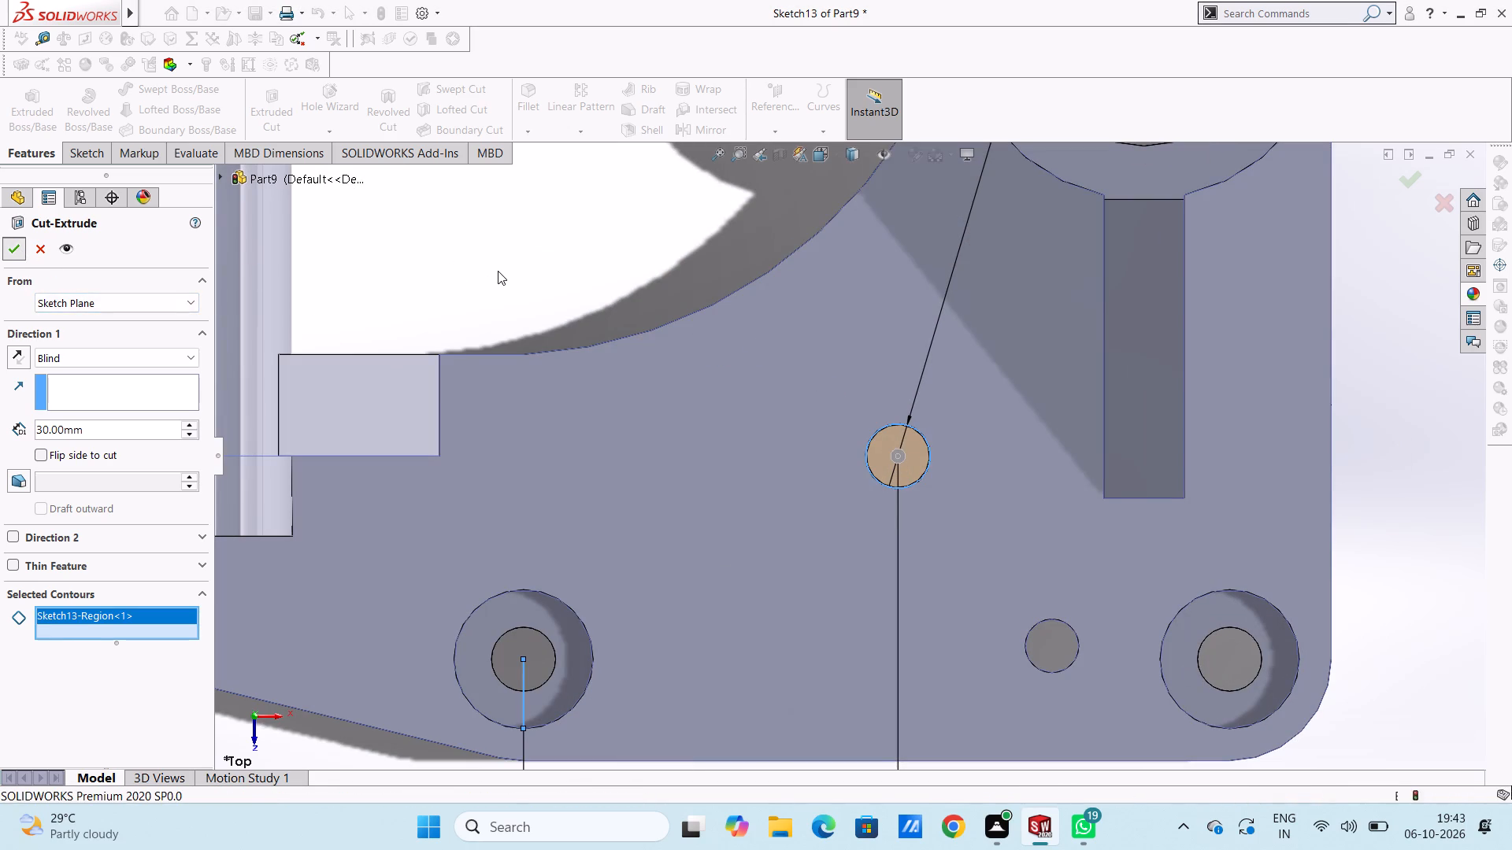
left_click(499, 270)
Start a new sketch on the plate's top face and draw a circle about 33 mm in diameter centred on the 12 mm hole.
scroll(499, 269, "up", 11)
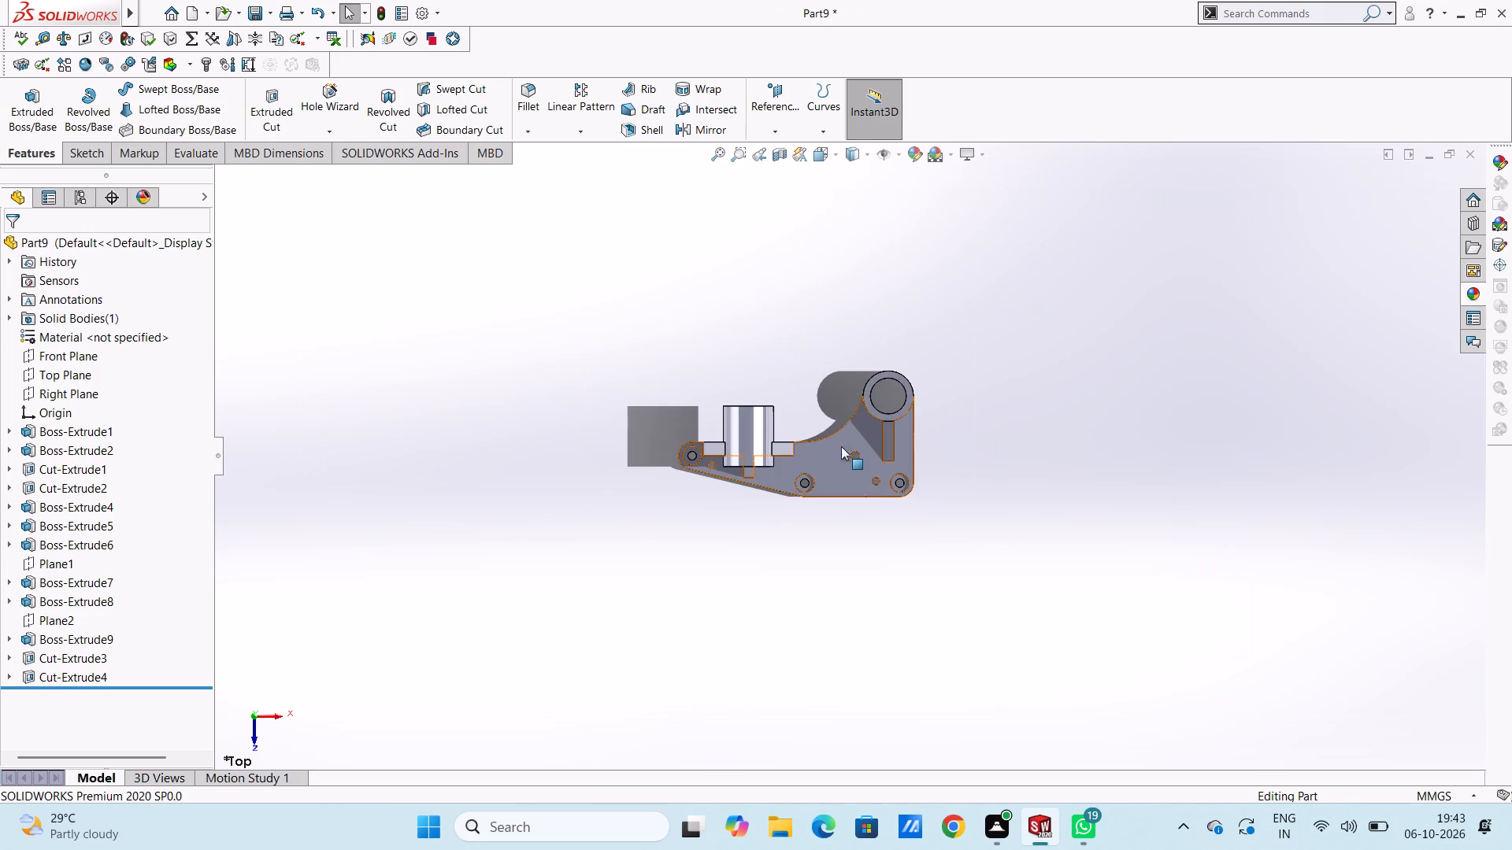
scroll(867, 449, "down", 6)
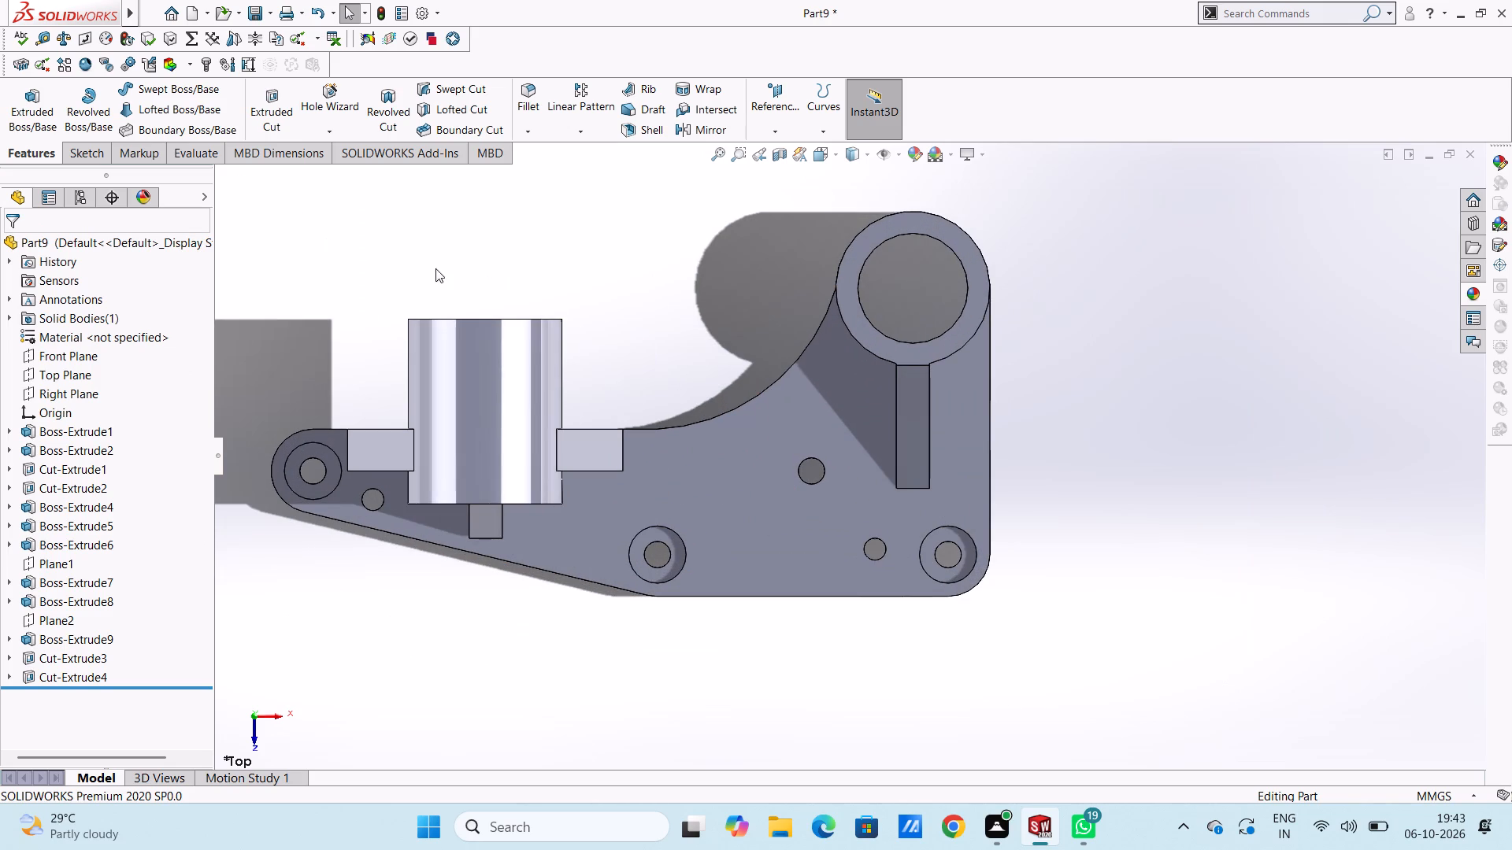
left_click(820, 427)
left_click(887, 386)
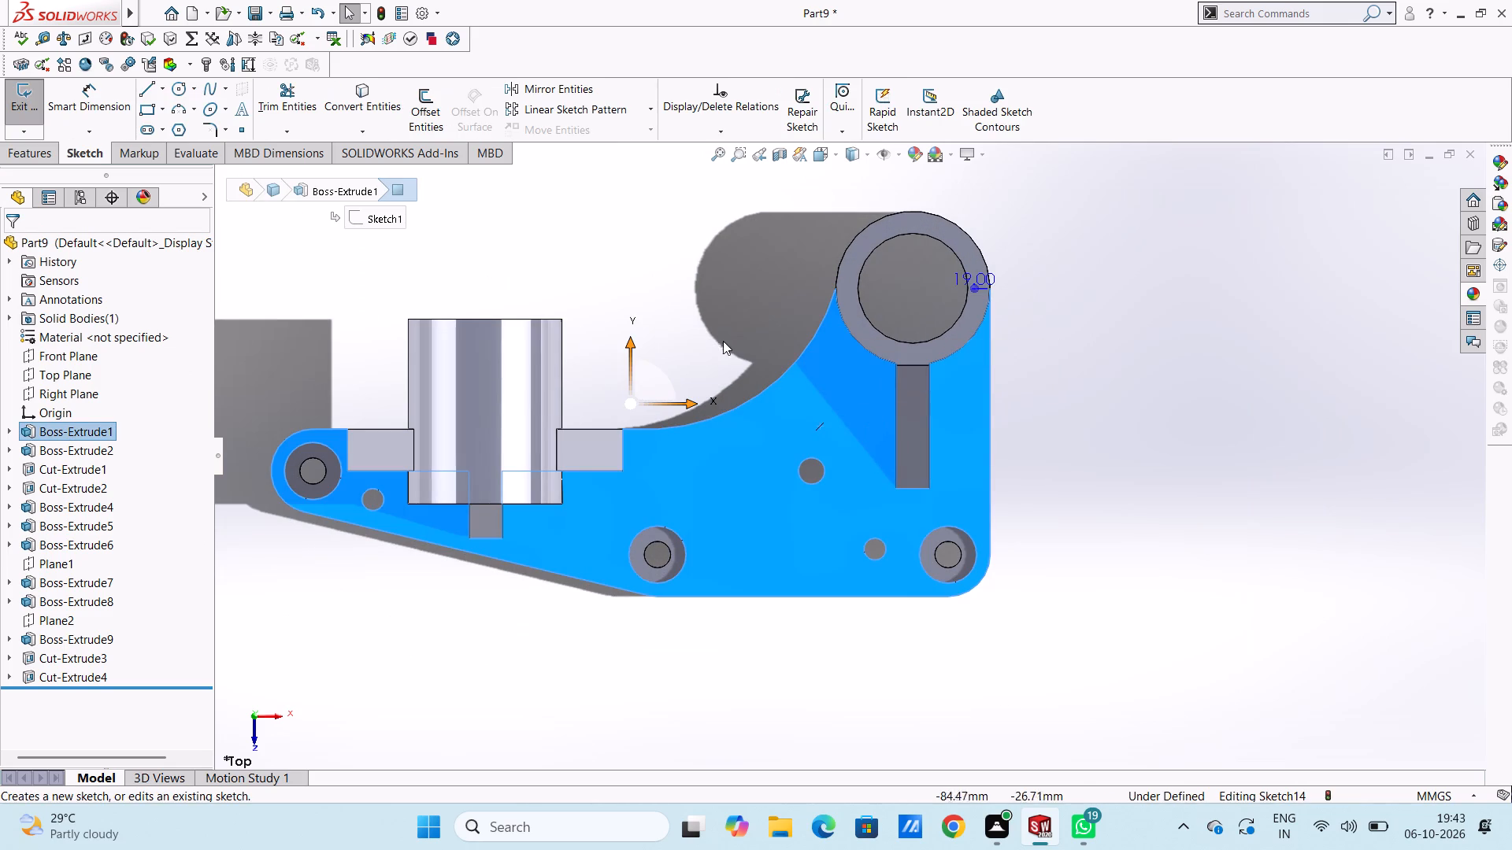
left_click(721, 335)
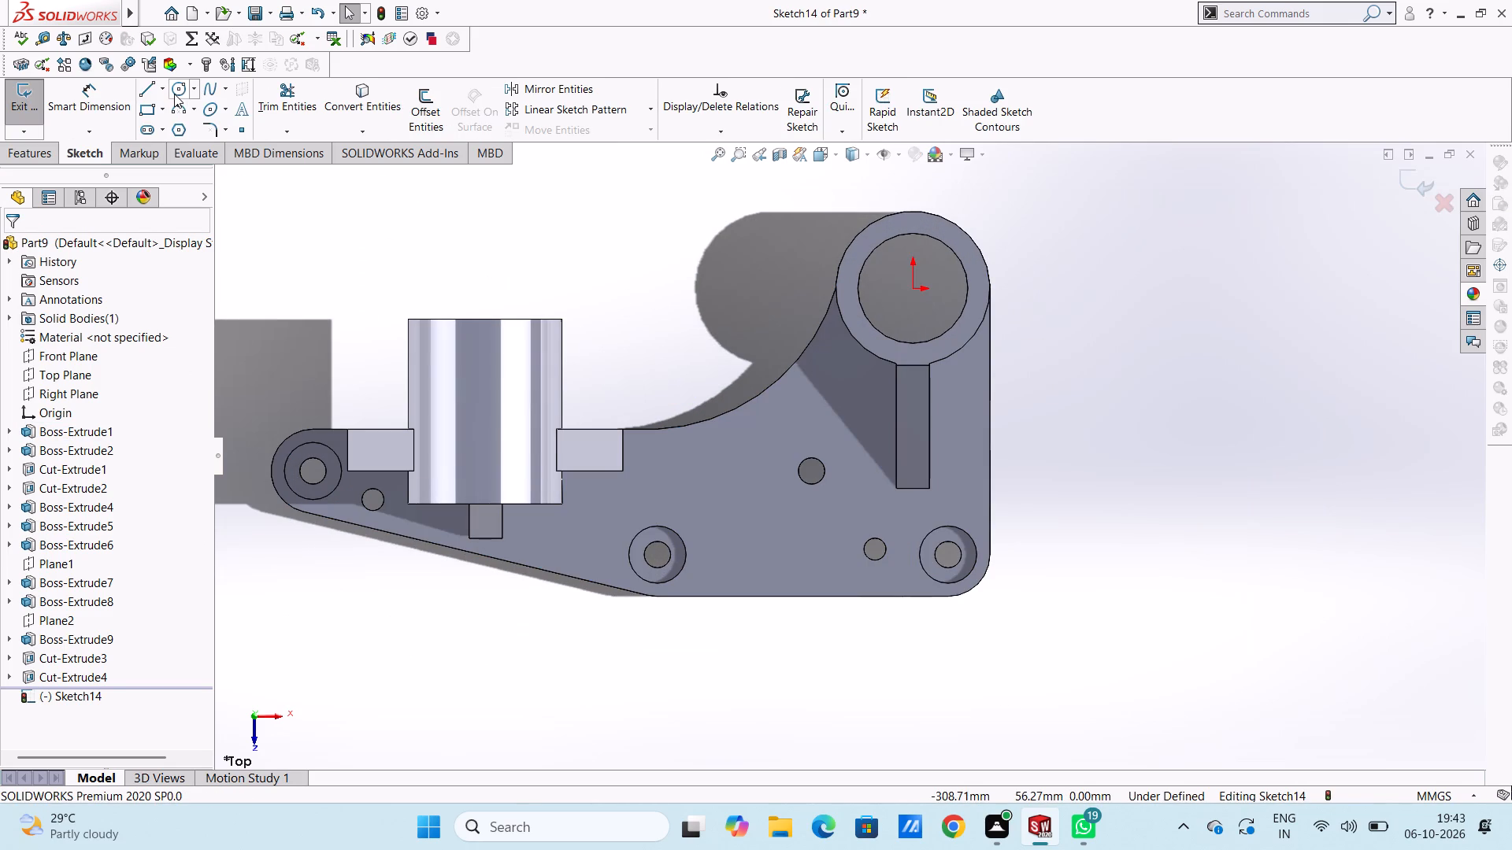
left_click(177, 90)
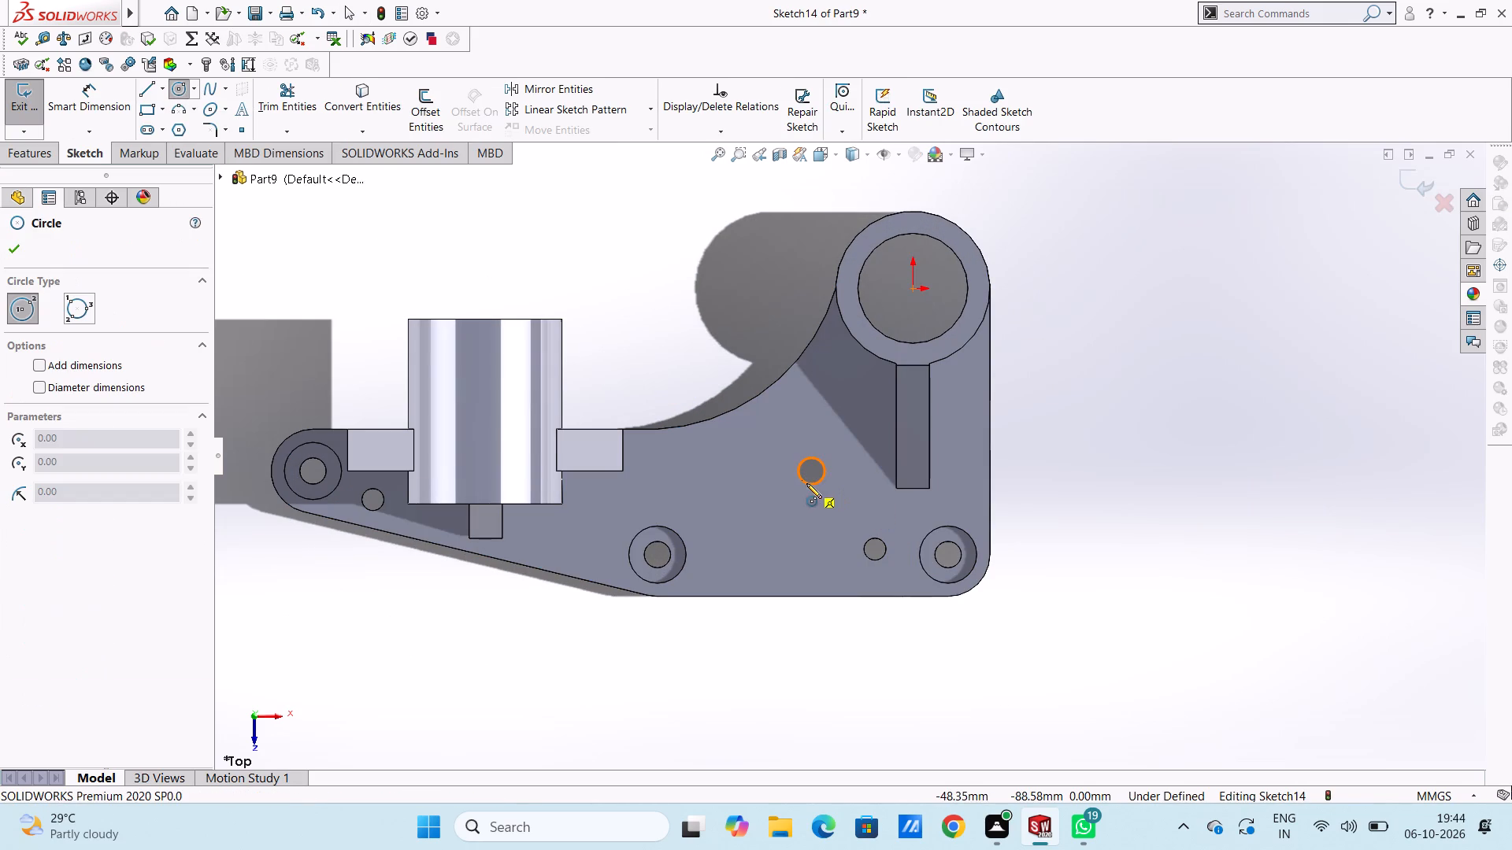
left_click(810, 469)
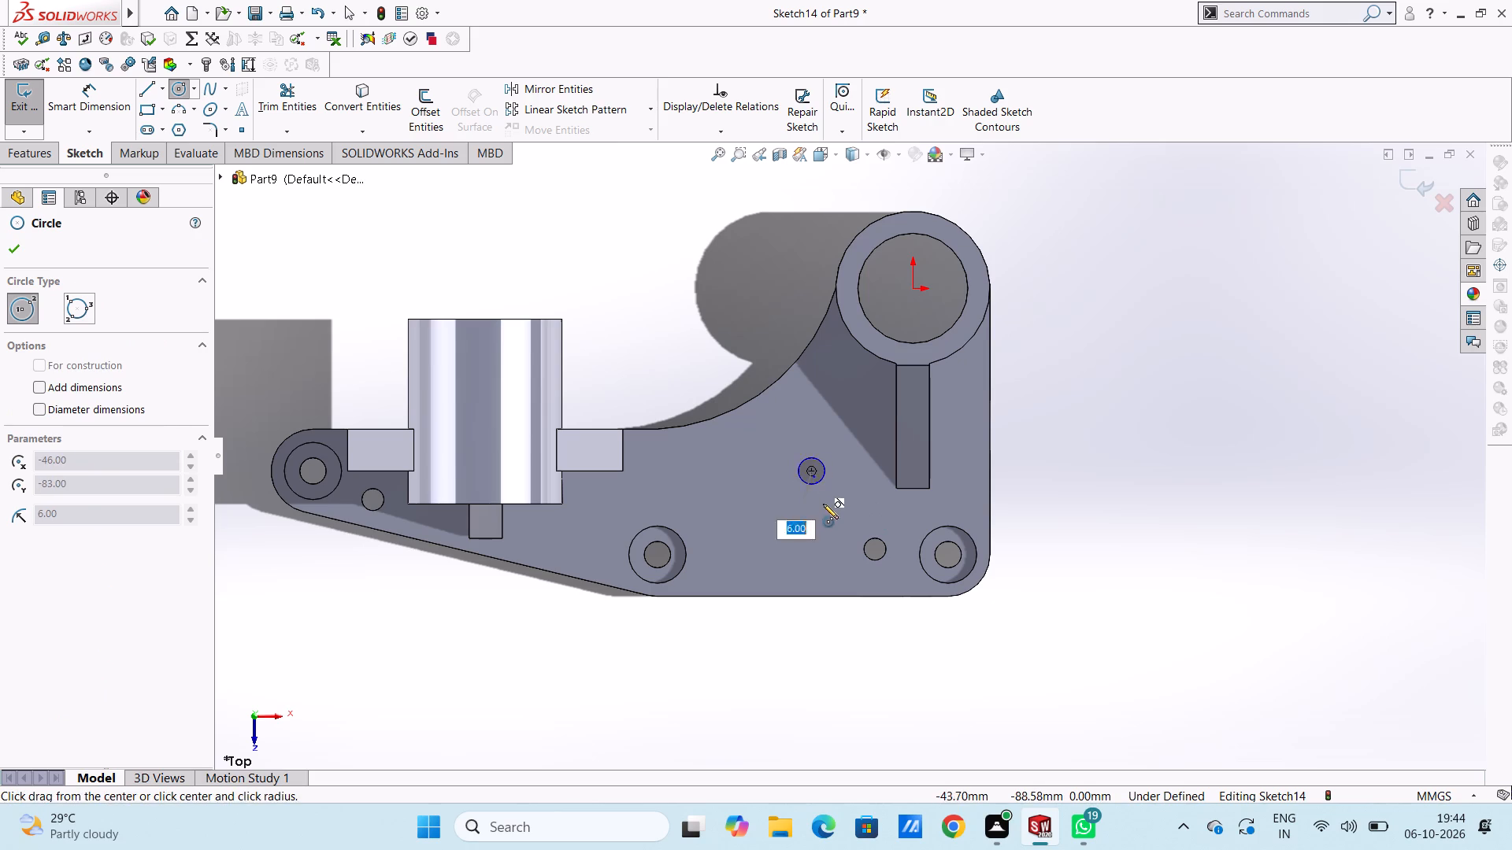
left_click(824, 505)
left_click(21, 256)
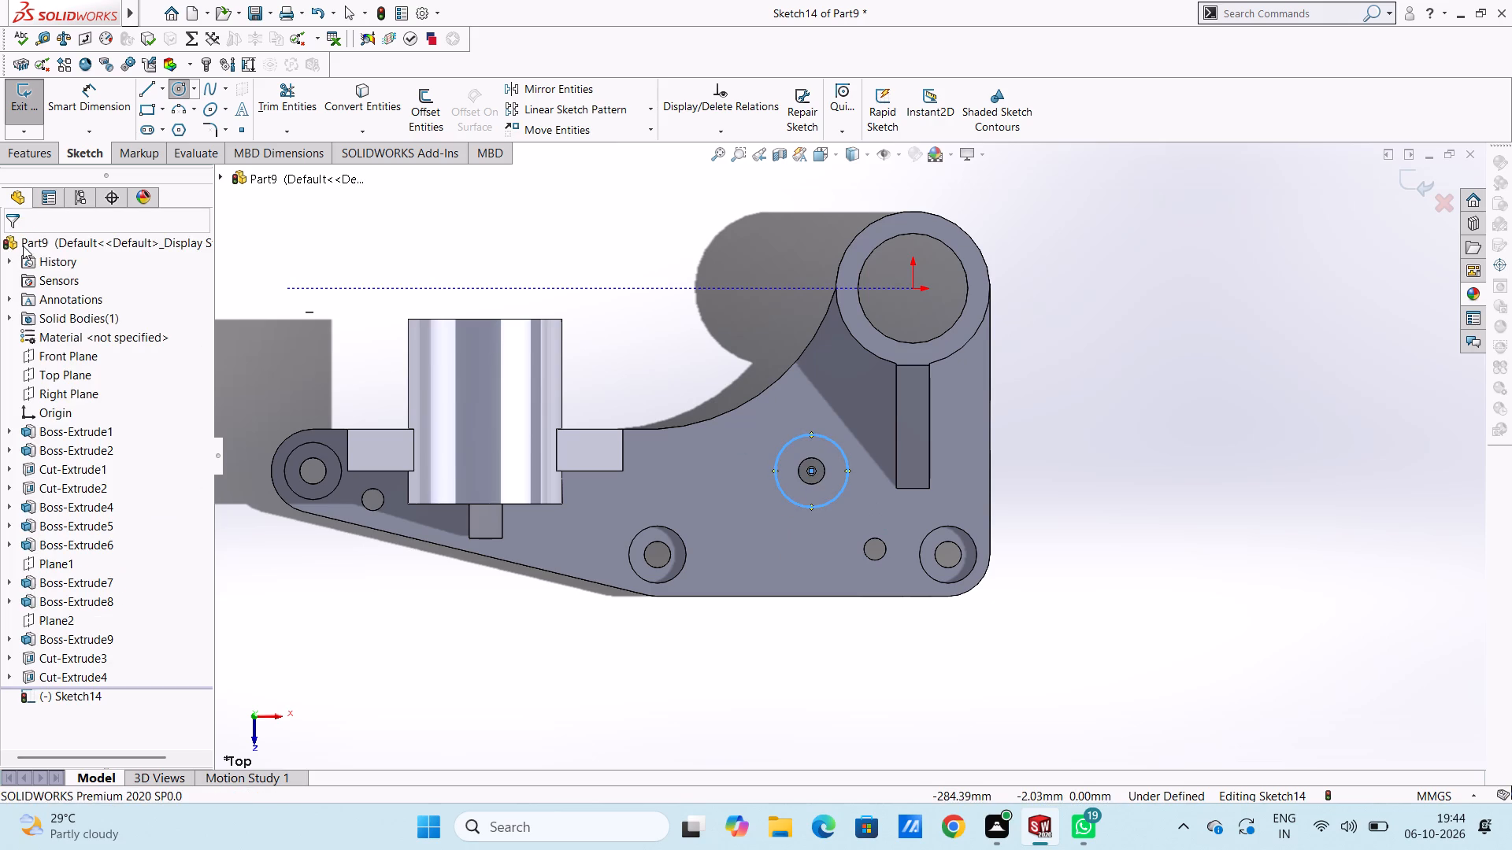
Dimension the new concentric circle's diameter as 26 mm.
left_click(102, 98)
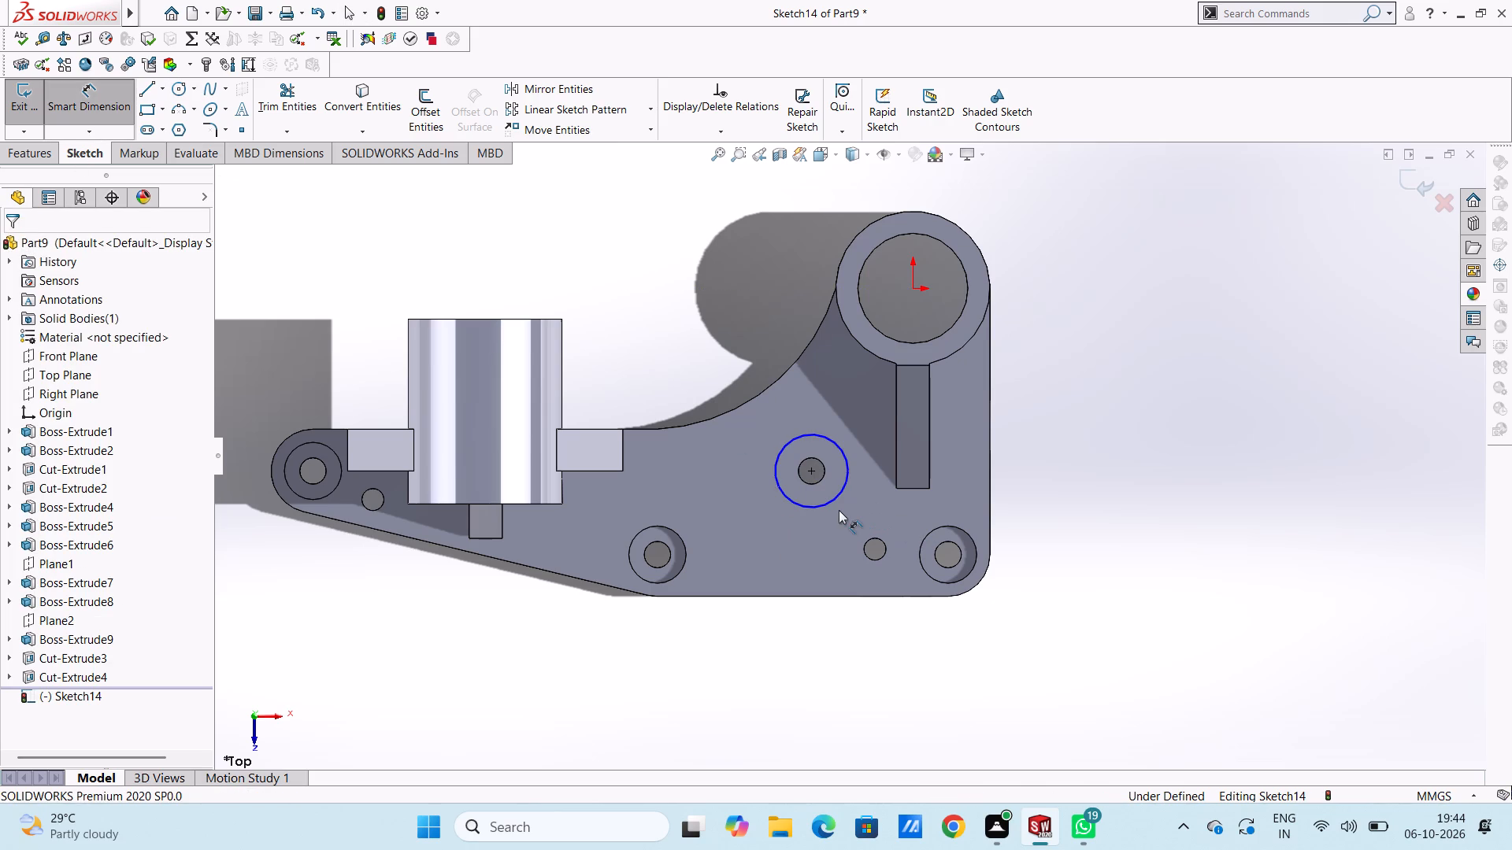
left_click(828, 504)
left_click(661, 680)
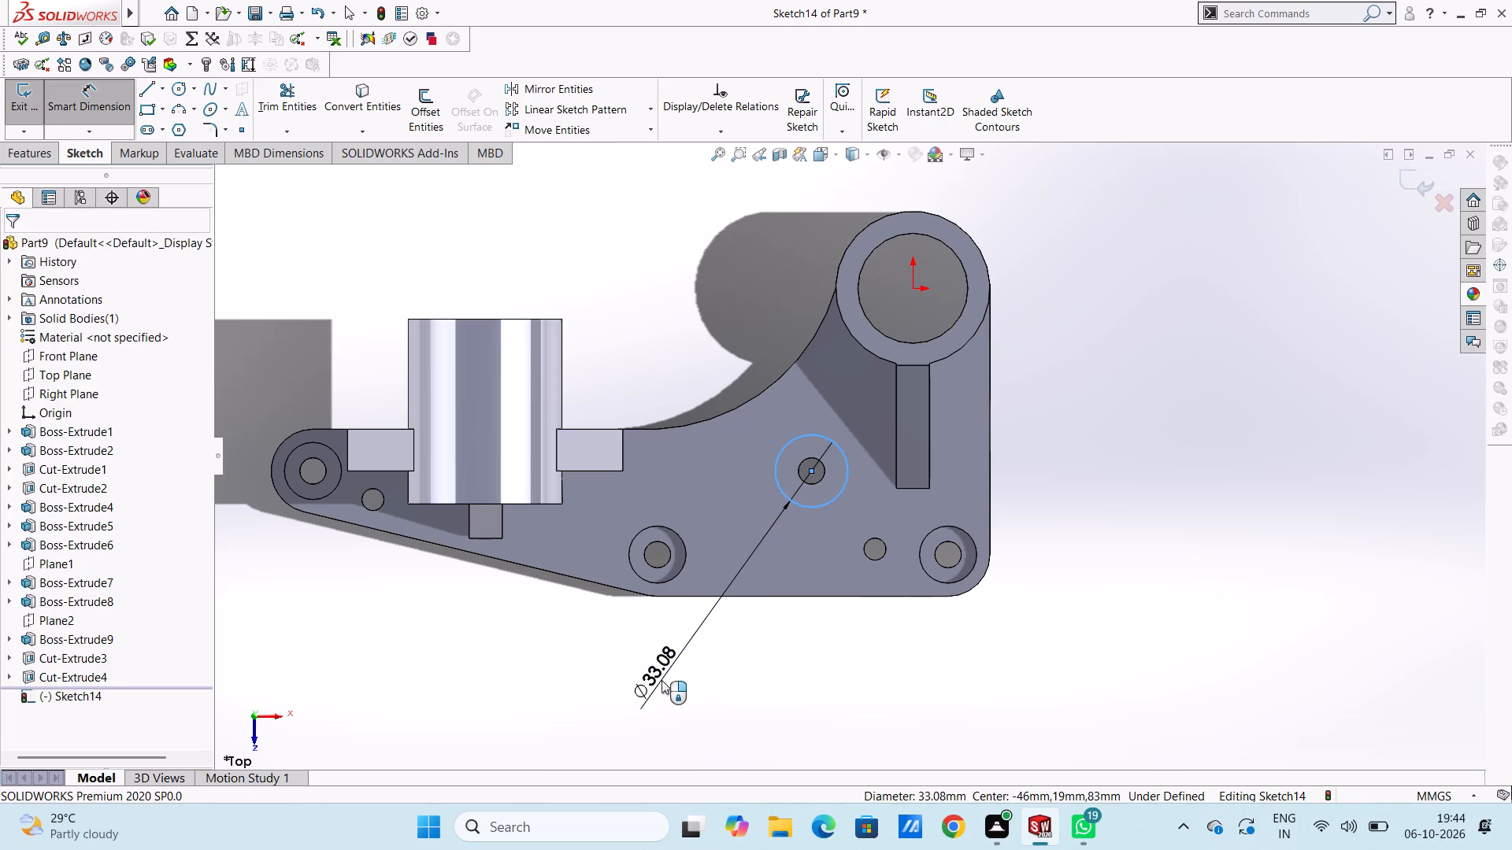
type("26")
key("Return")
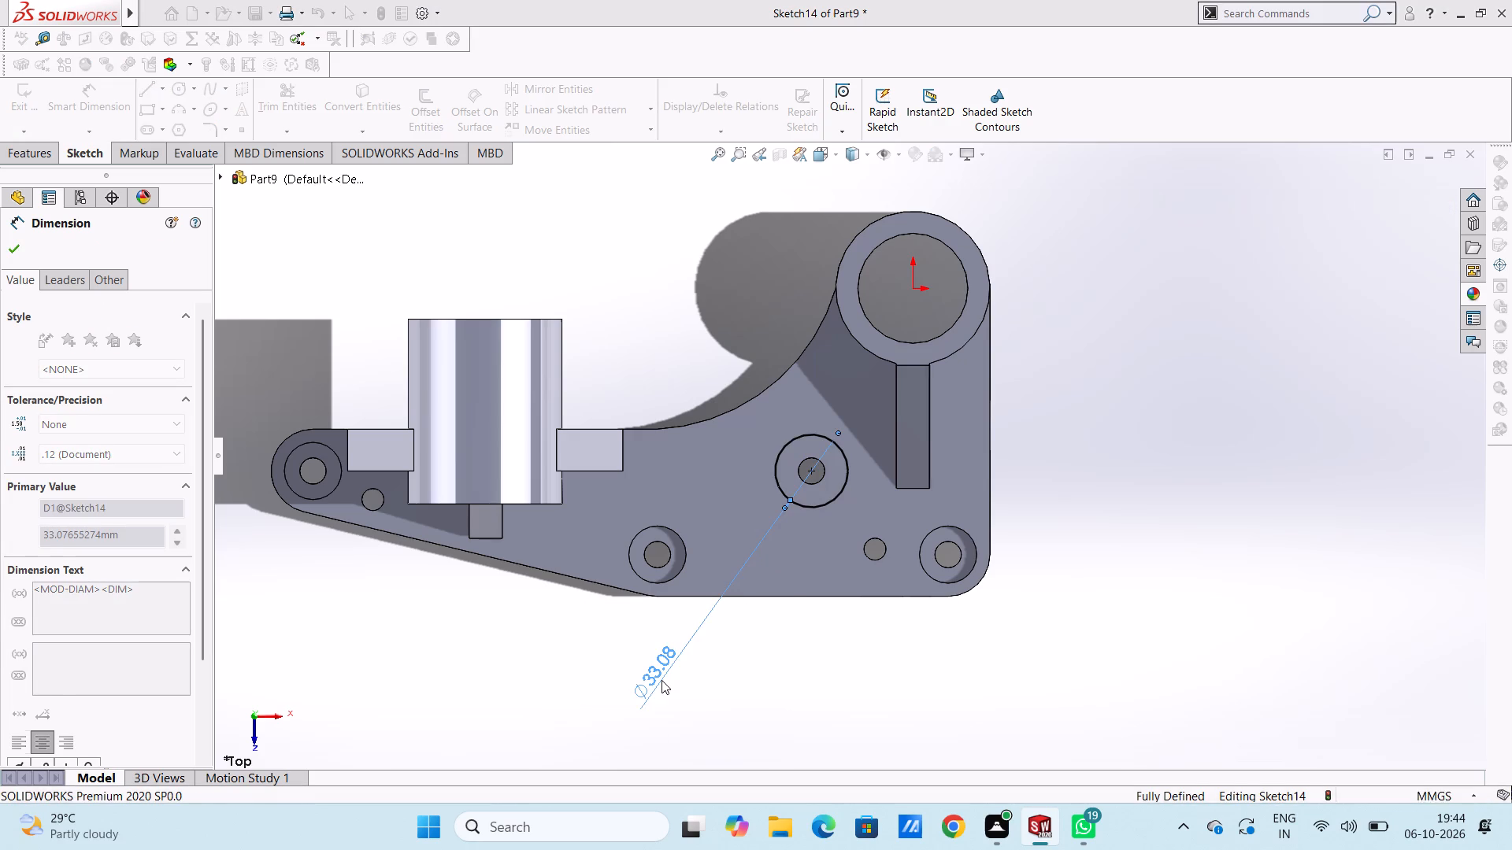
left_click(539, 659)
Cut-extrude the 26 mm circle to a blind depth of 5 mm to counterbore the 12 mm hole.
scroll(539, 659, "up", 3)
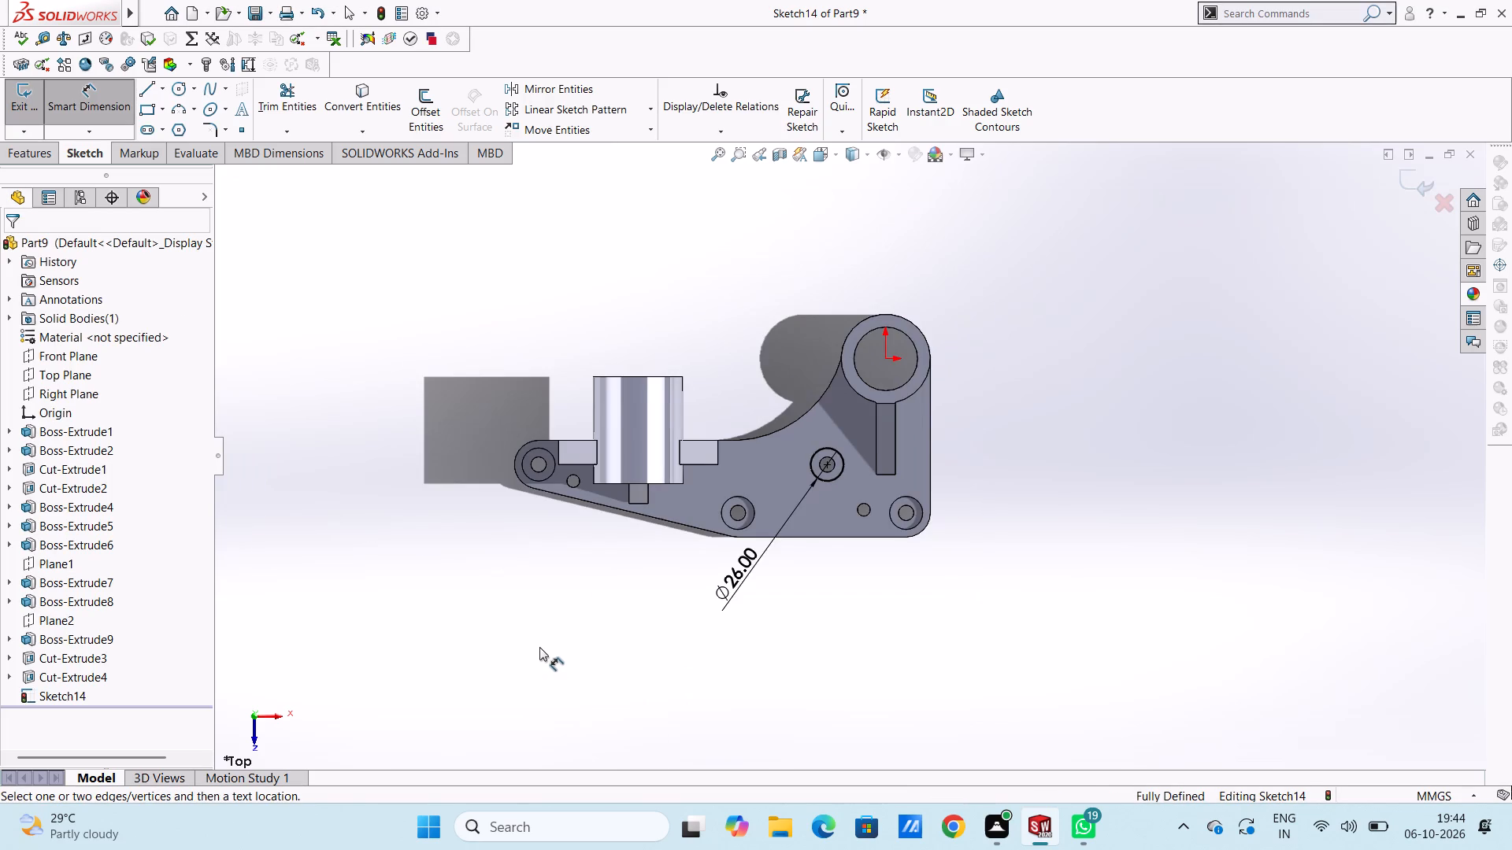
scroll(309, 464, "up", 1)
left_click(41, 163)
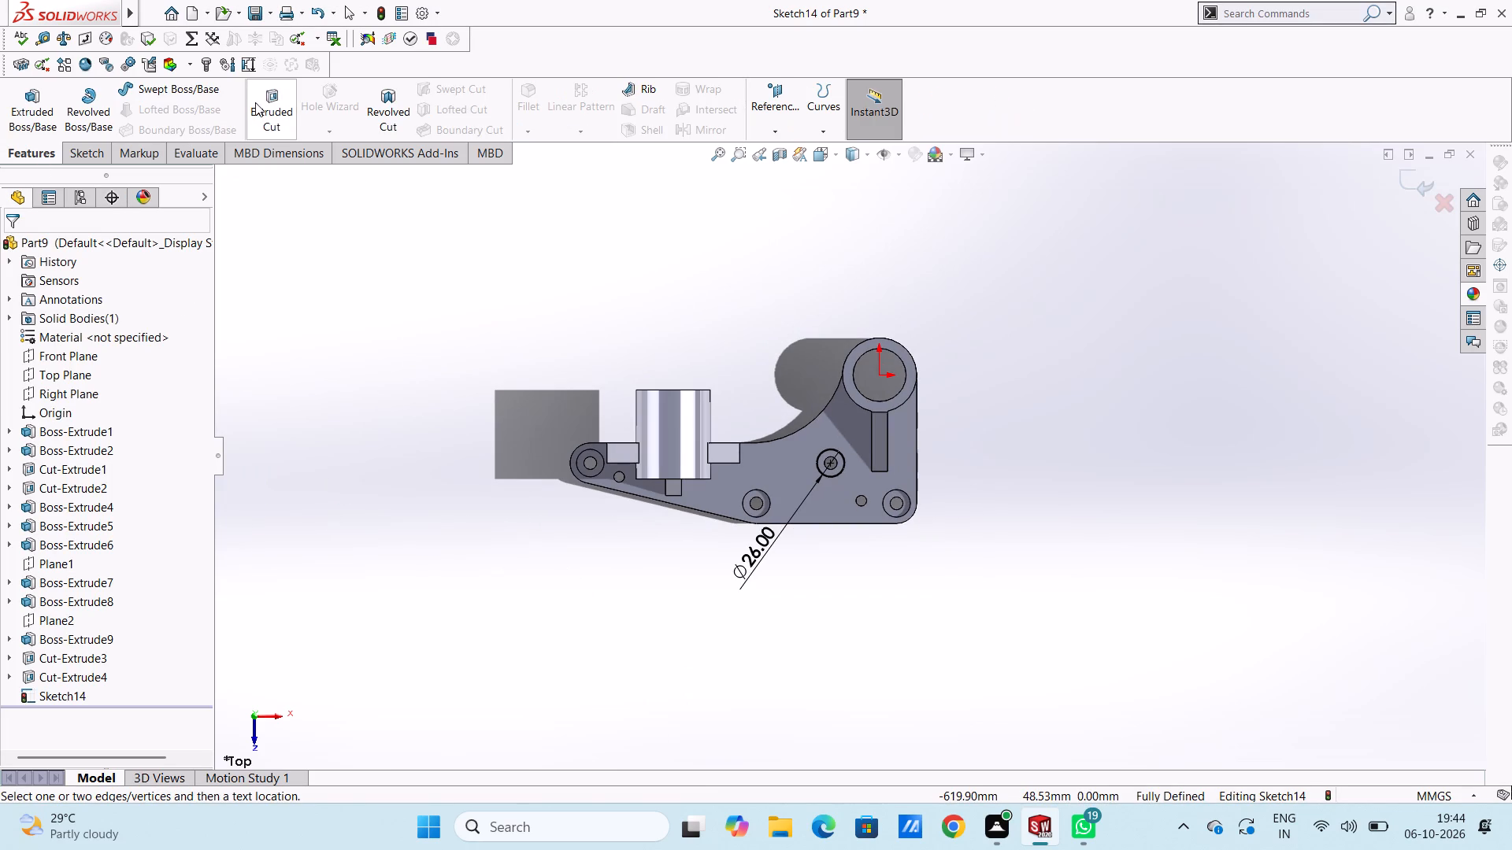
left_click(261, 101)
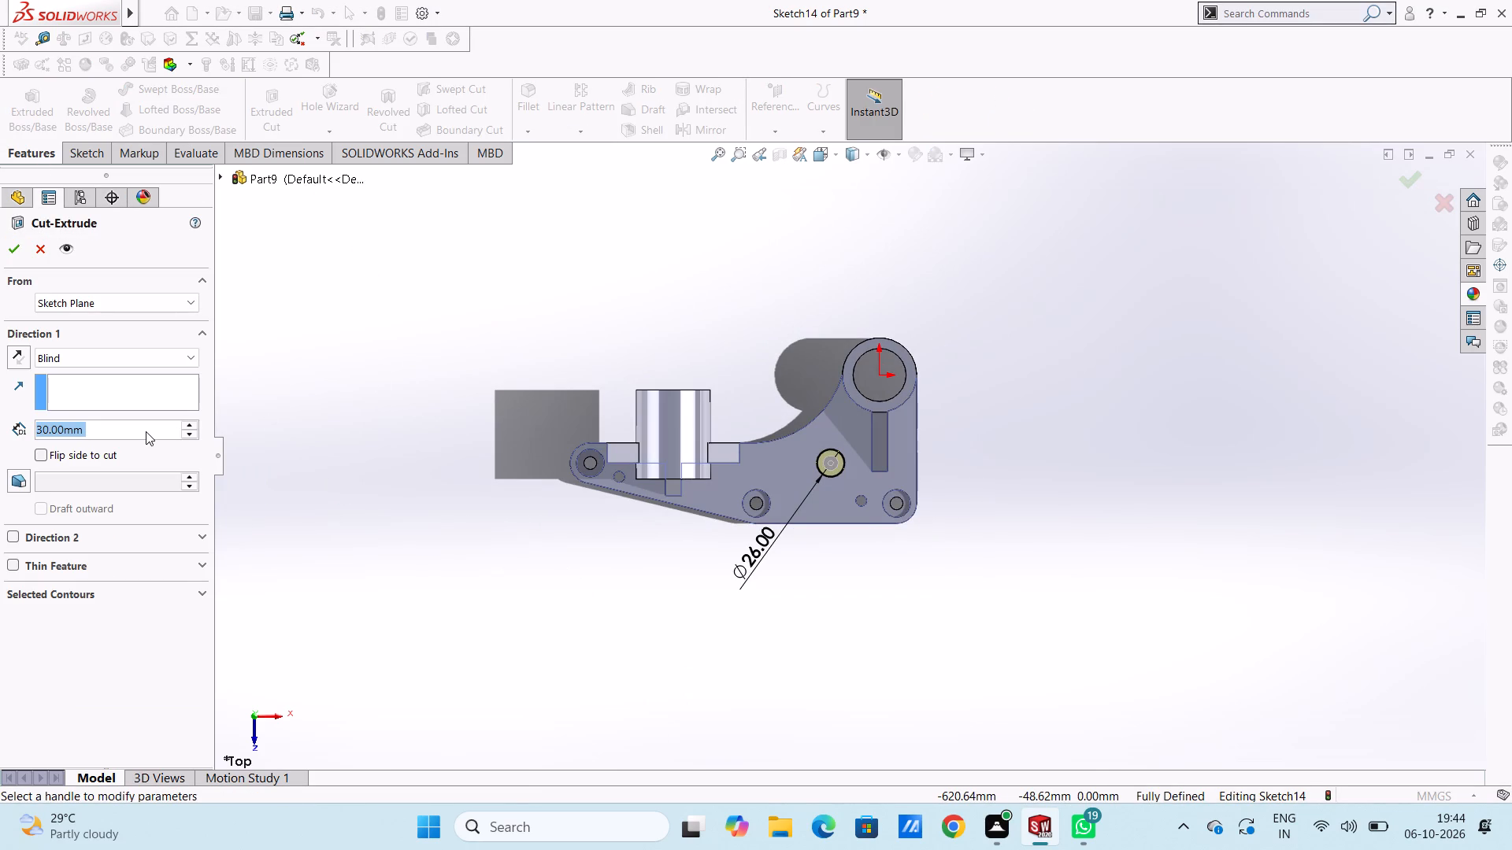
key("5")
key("Return")
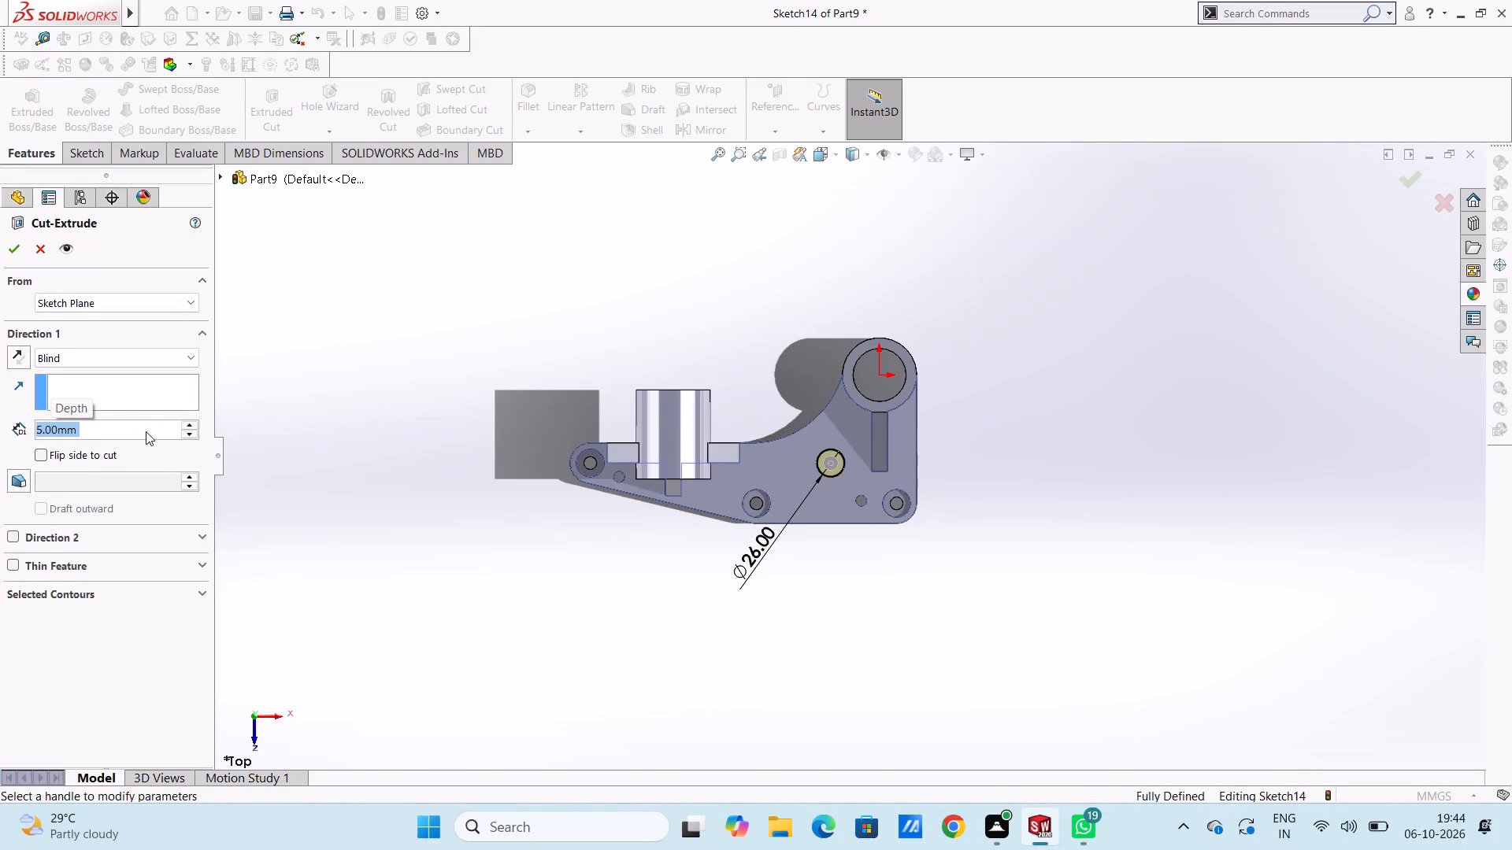
left_click(11, 244)
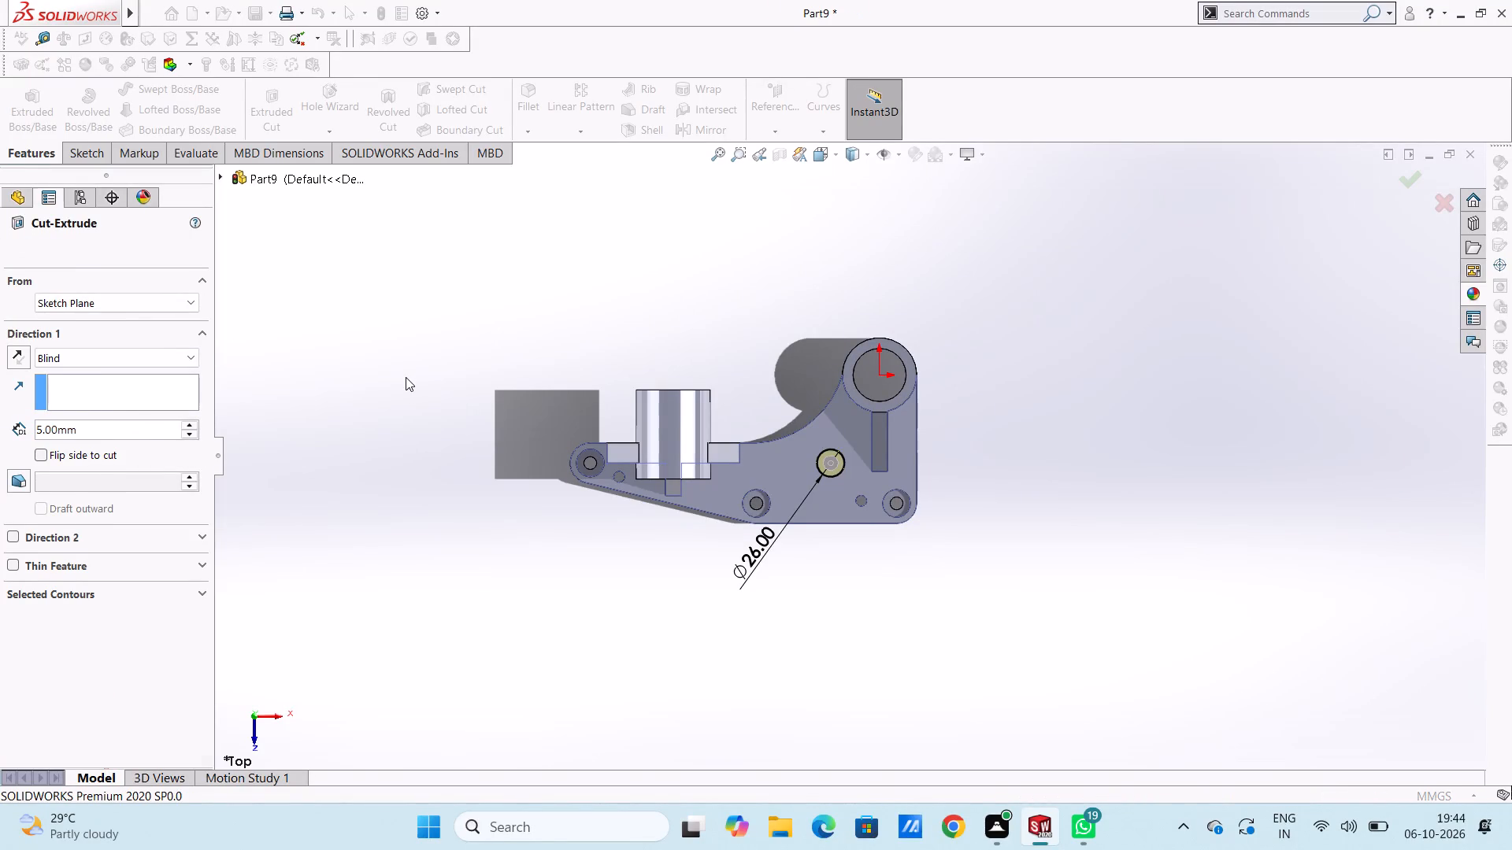
left_click(406, 377)
Start a 1 mm symmetric fillet on the upper rims of the plate's four counterbores.
middle_click_drag(408, 434, 384, 397)
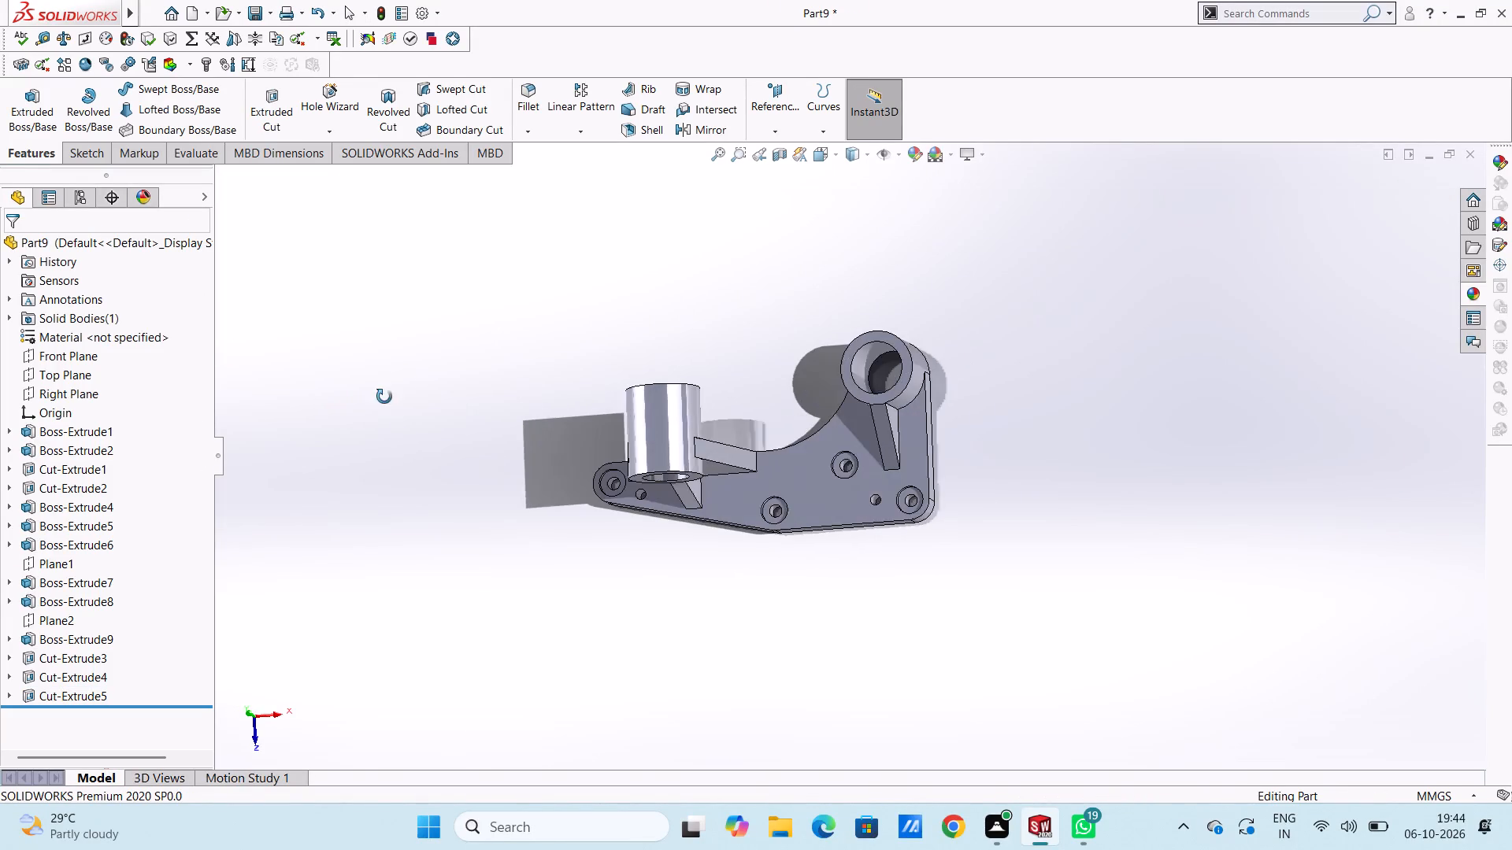
middle_click_drag(384, 397, 407, 394)
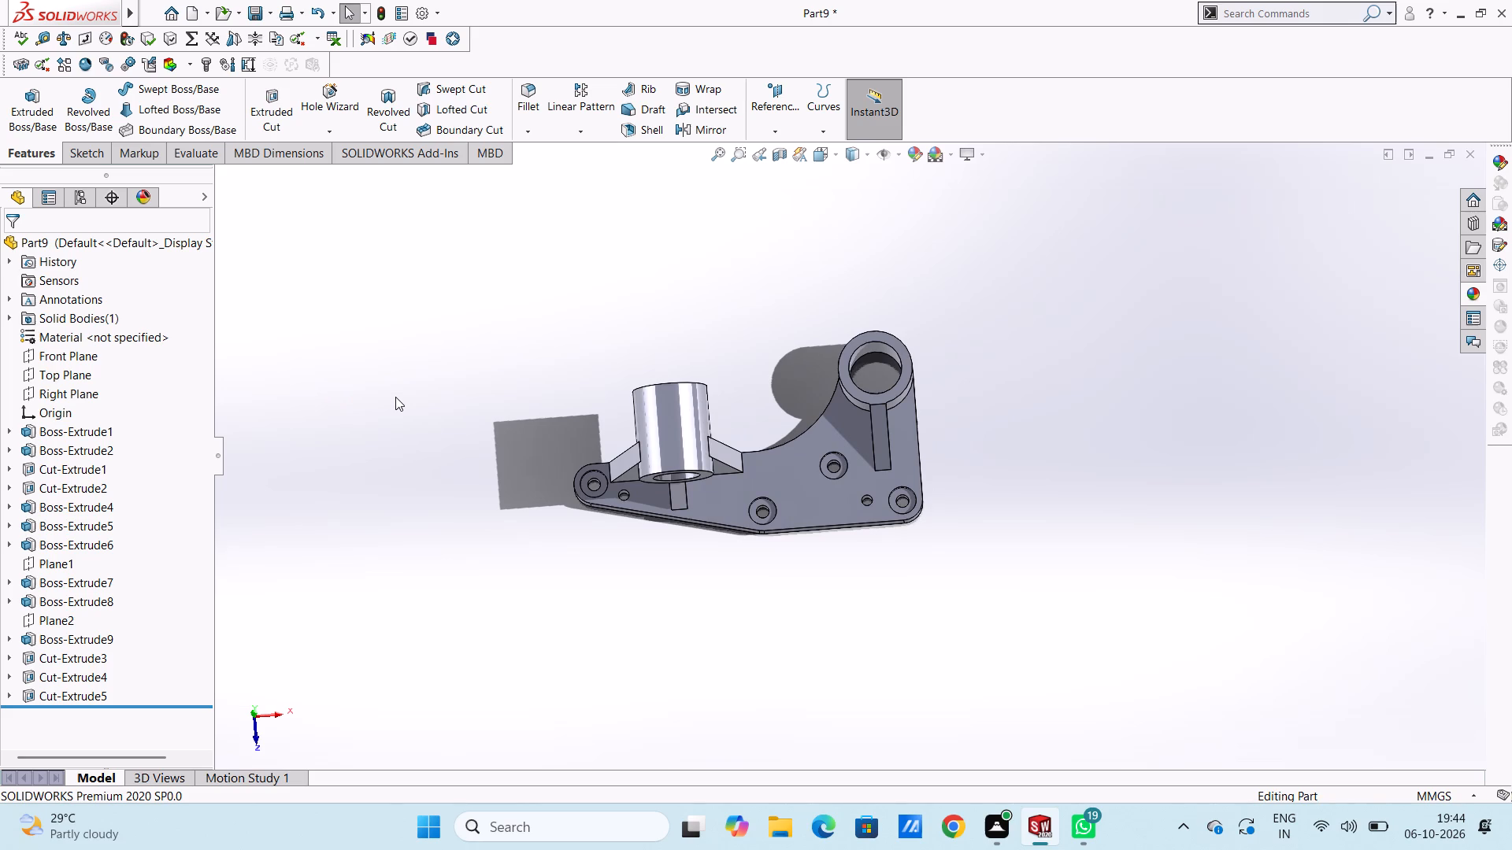
middle_click_drag(532, 486, 464, 348)
middle_click_drag(656, 582, 778, 560)
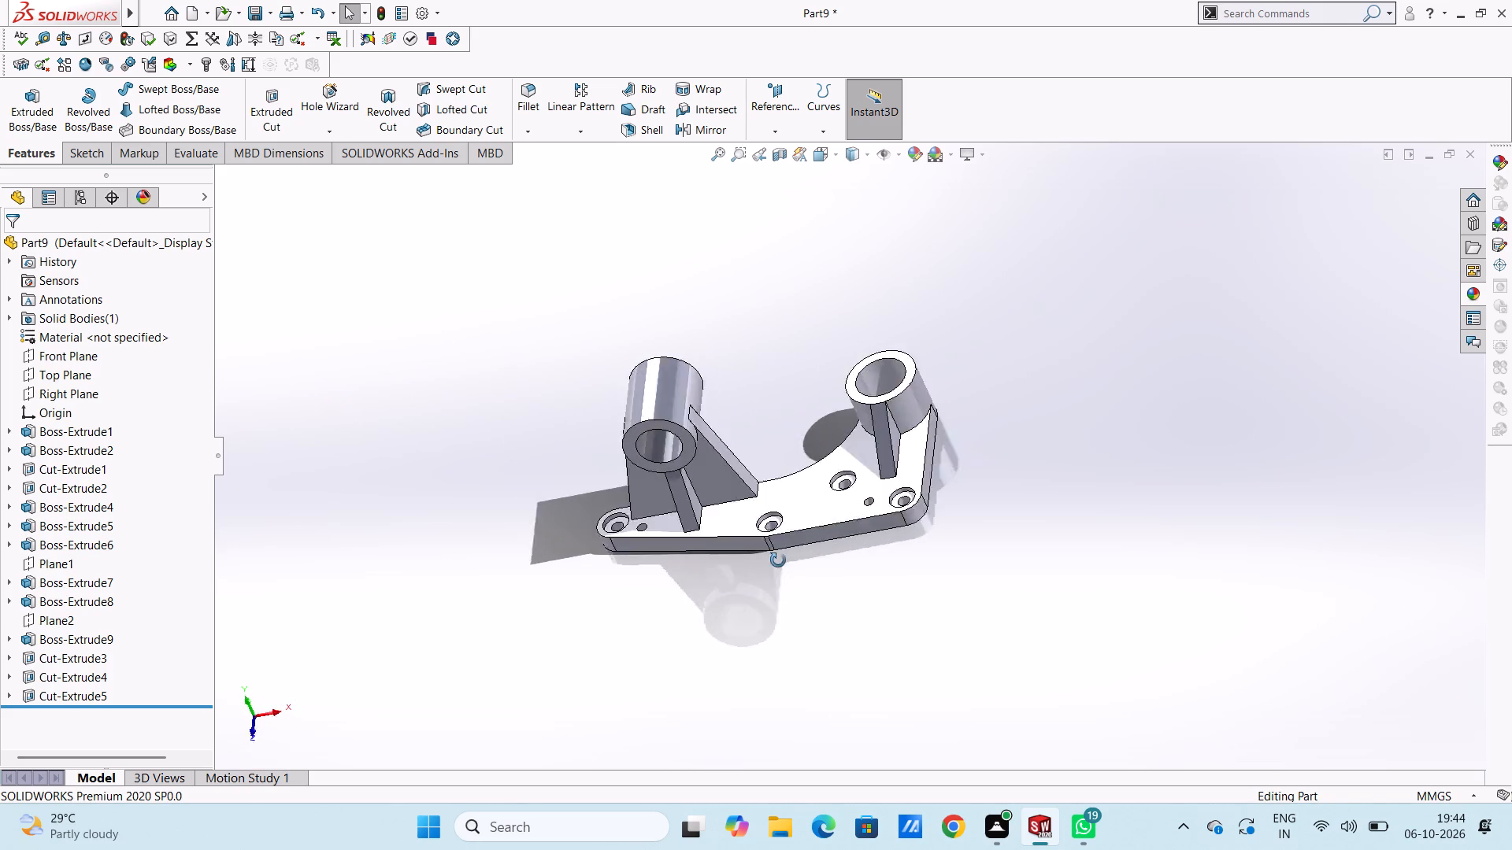
middle_click_drag(778, 560, 665, 447)
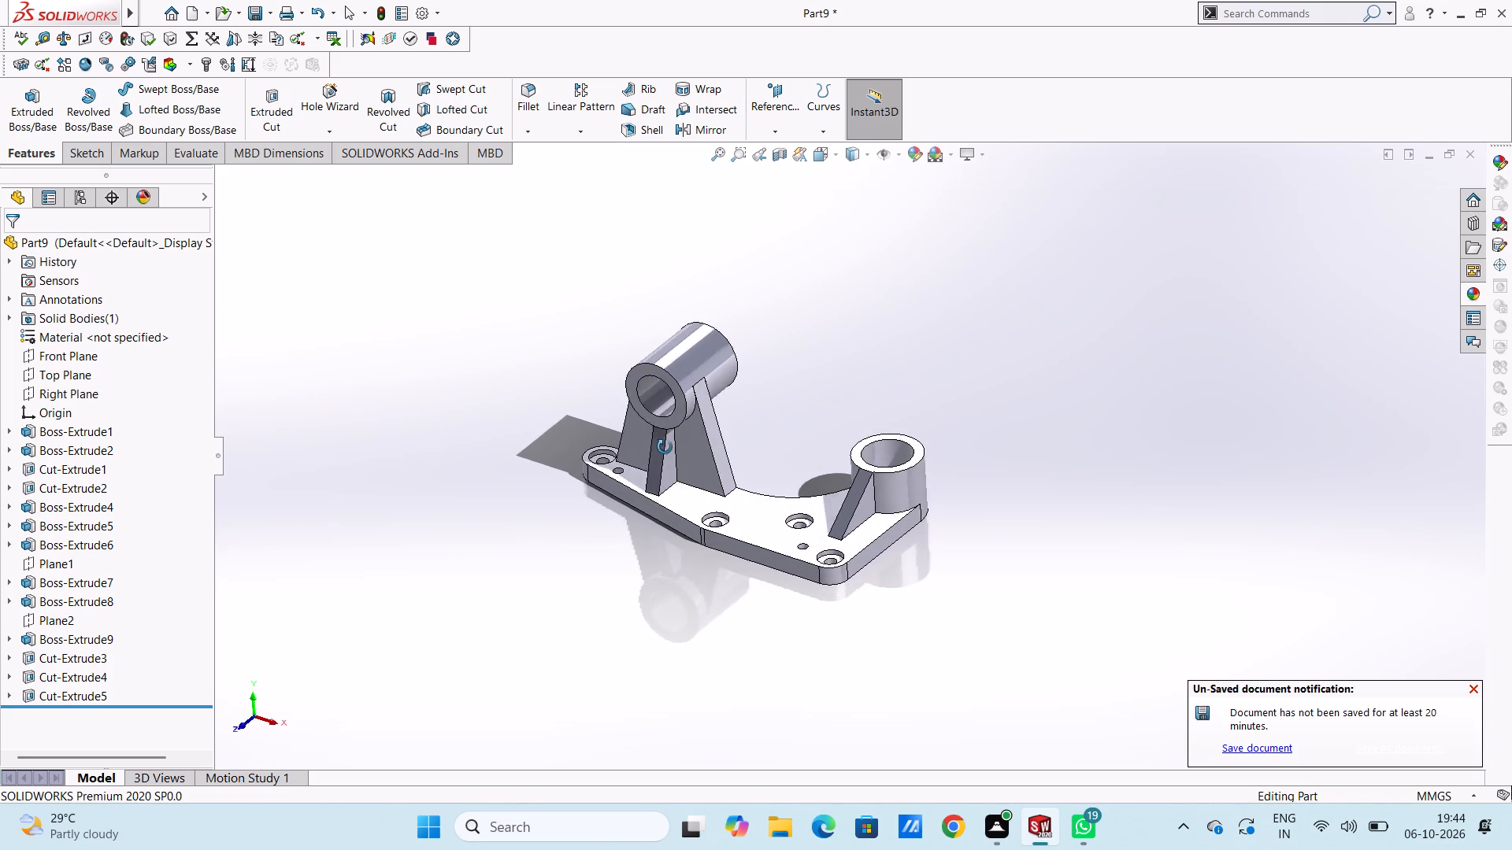
middle_click_drag(665, 447, 702, 498)
scroll(709, 534, "down", 4)
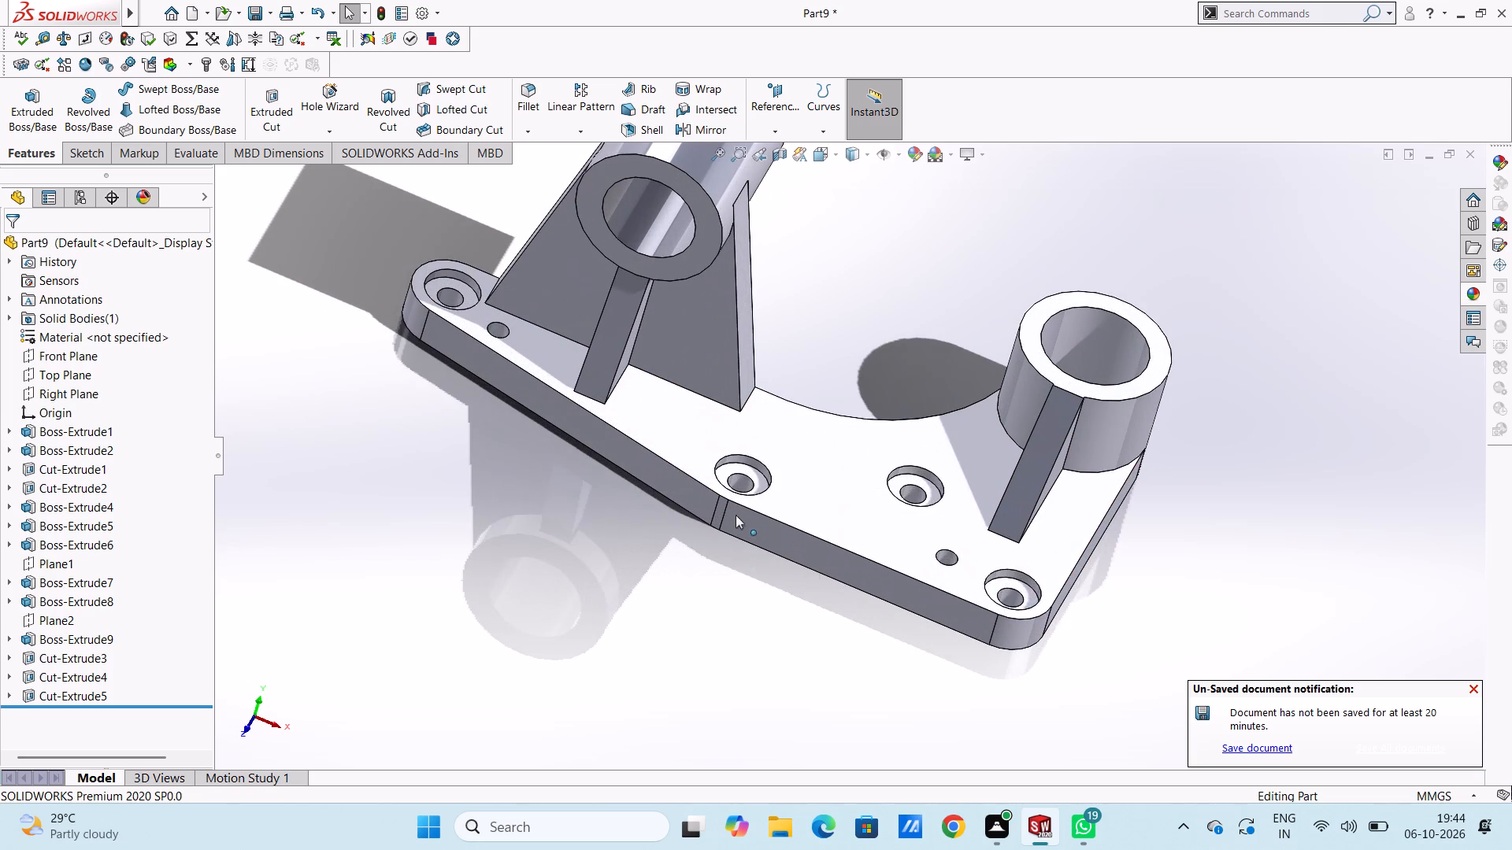
left_click(528, 83)
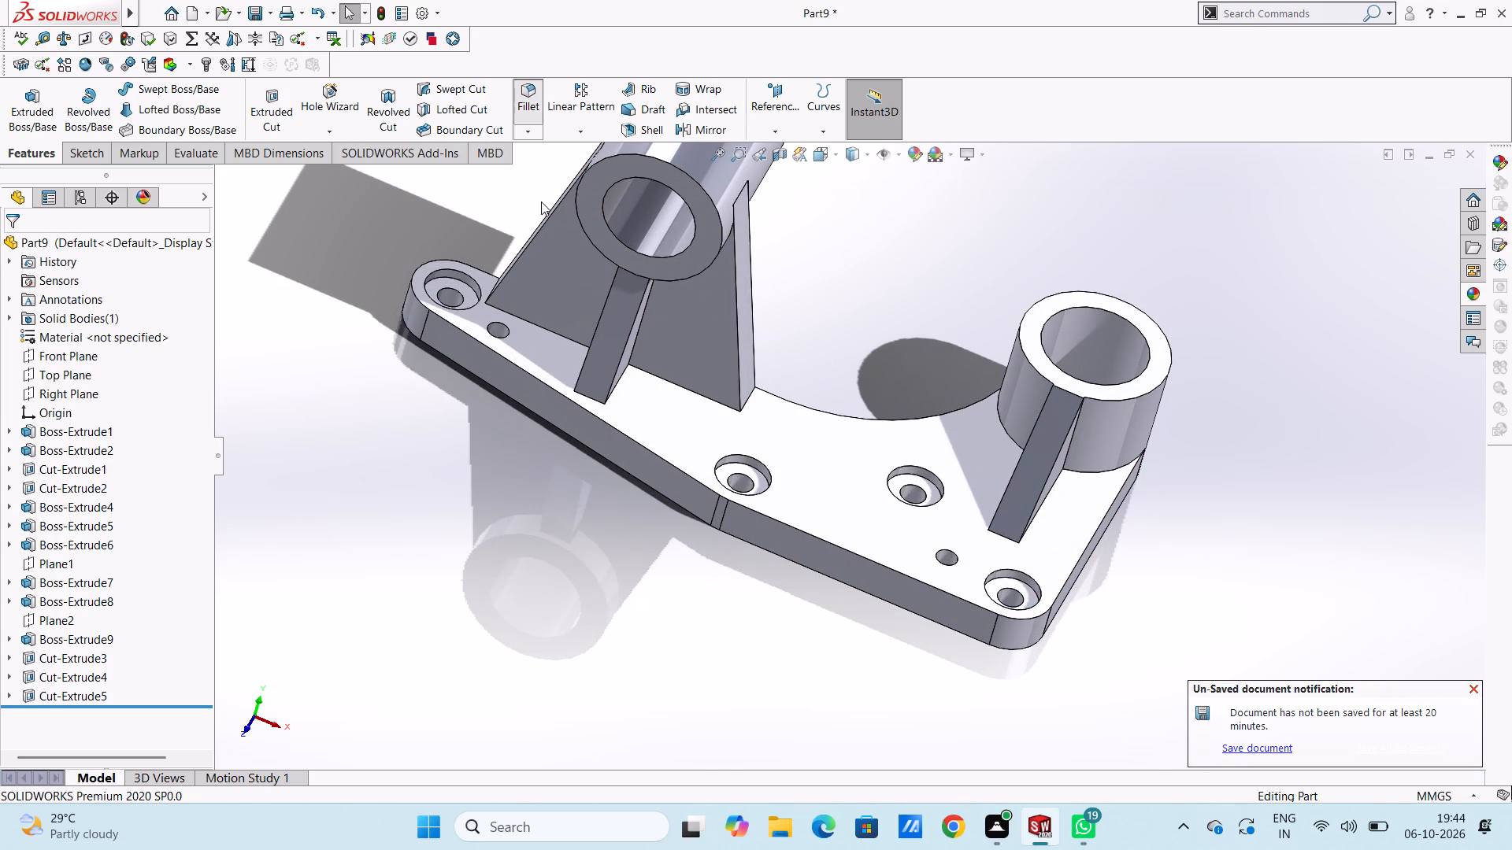
left_click(450, 270)
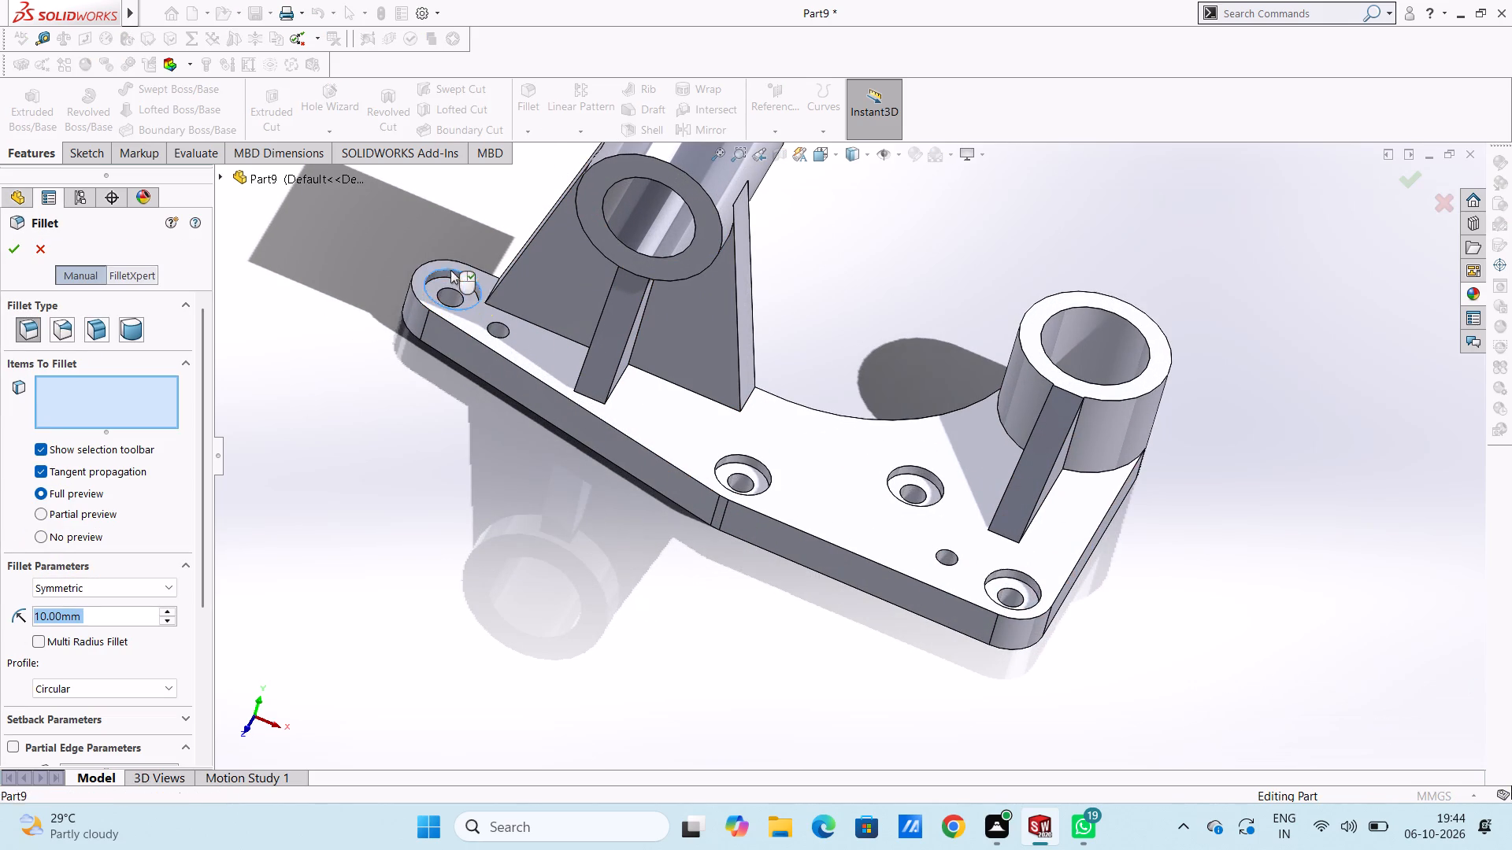
key("1")
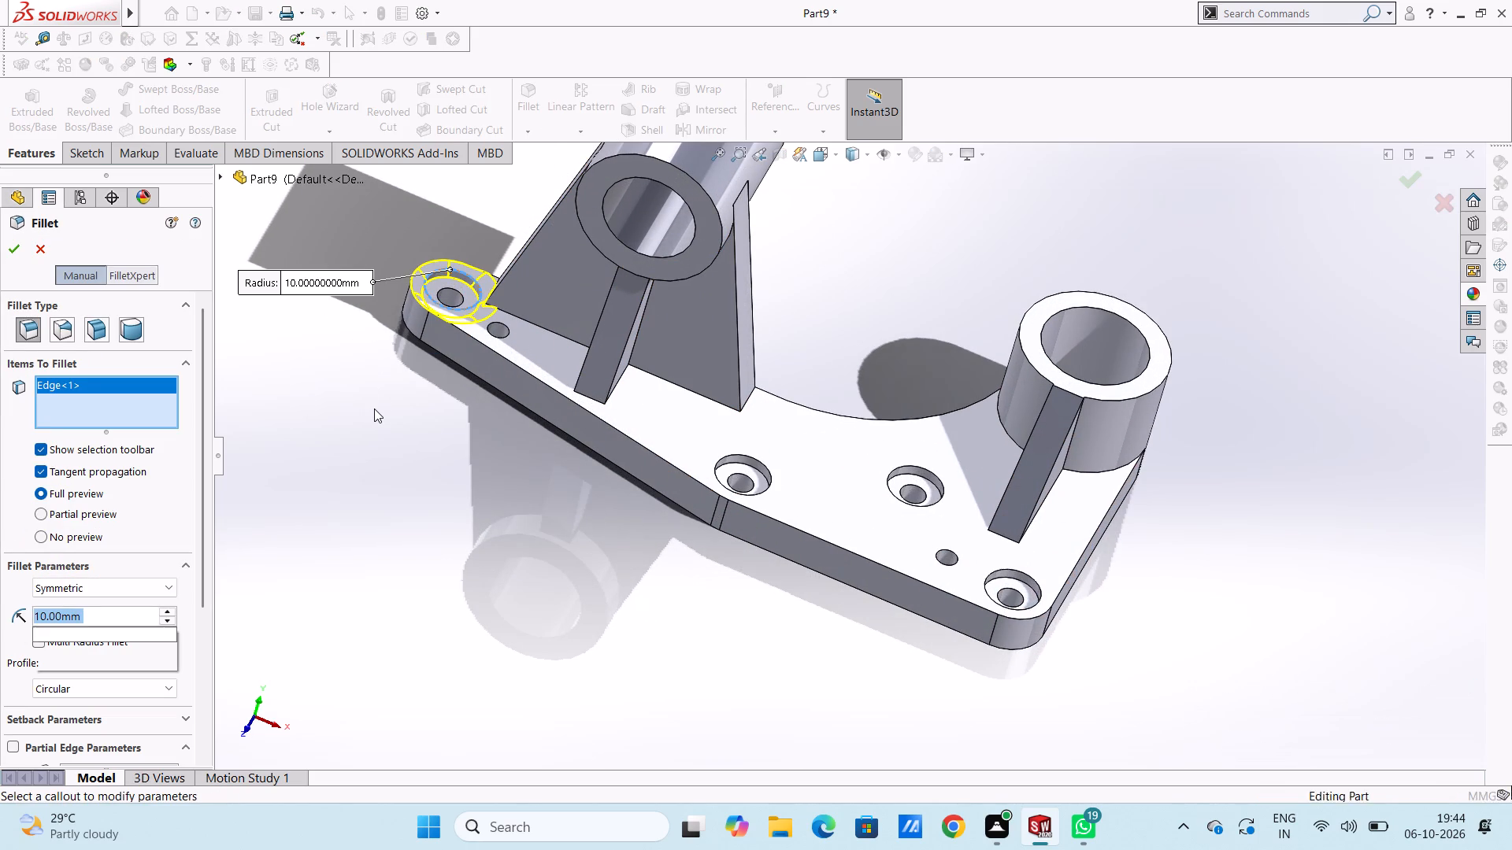
key("Return")
scroll(543, 259, "down", 1)
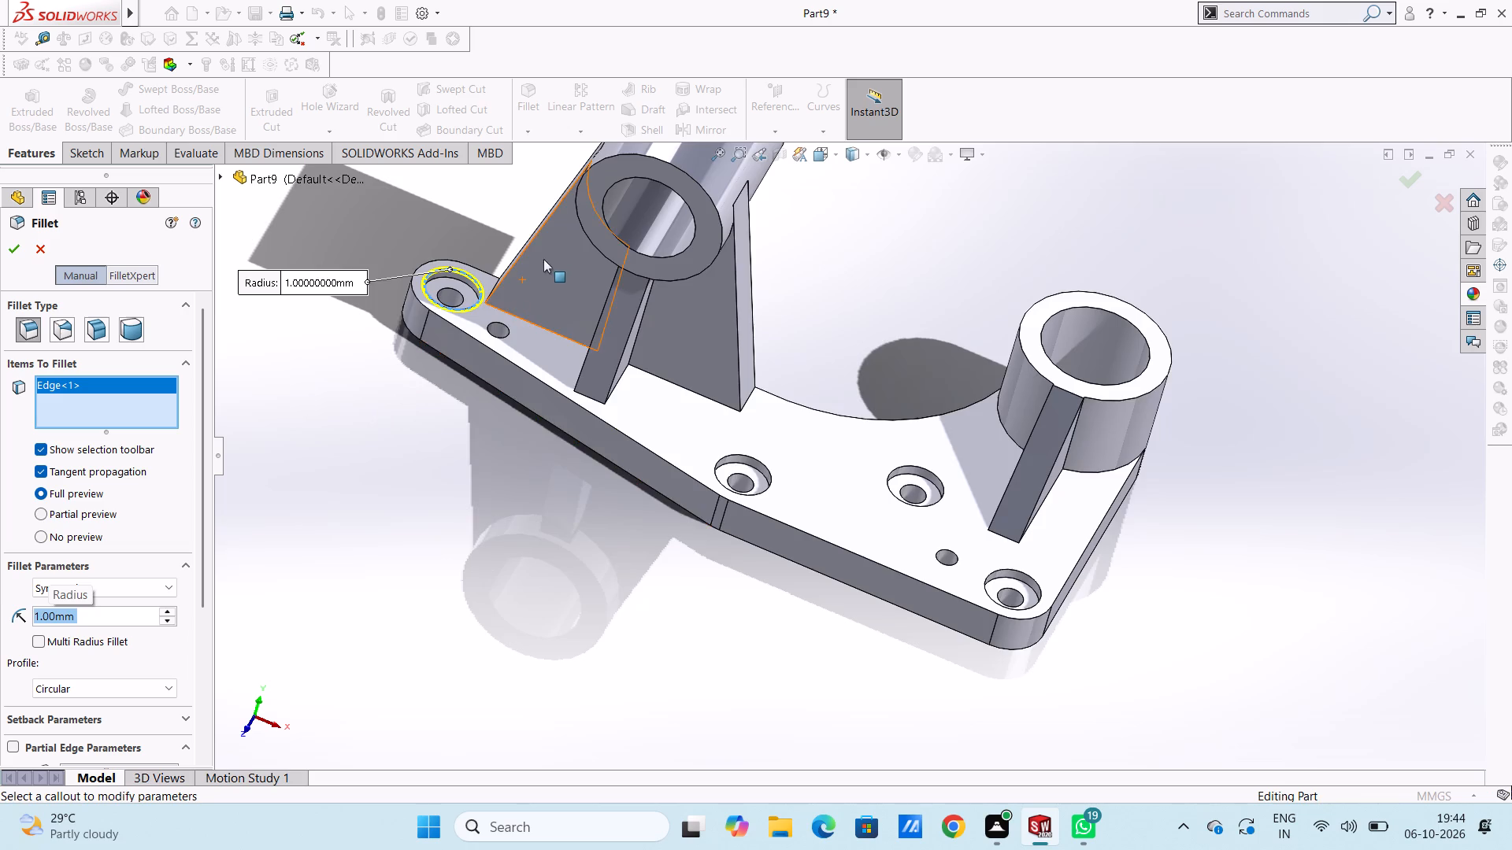
scroll(543, 259, "down", 2)
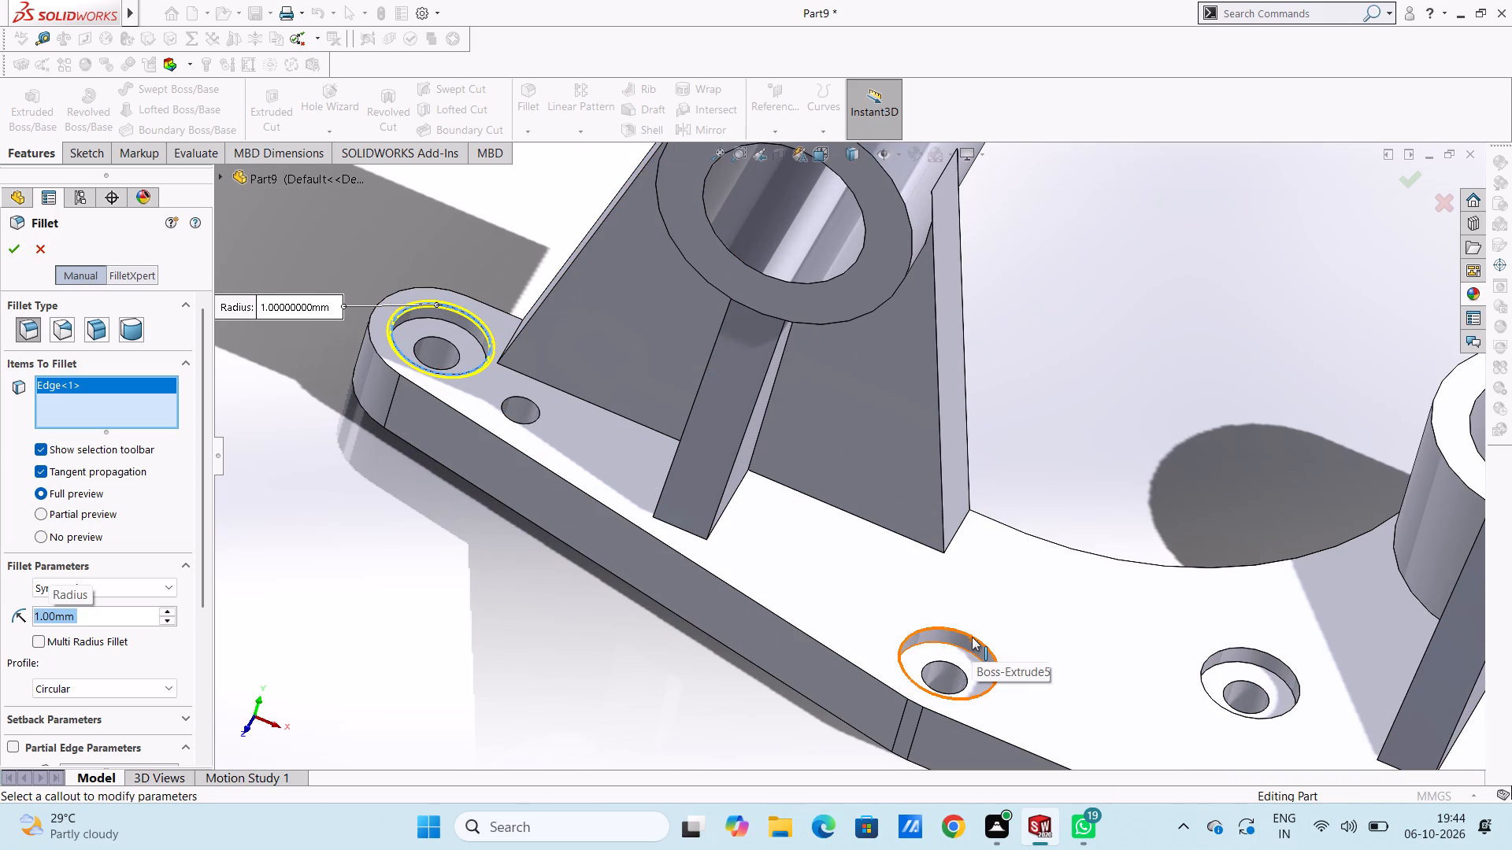
left_click(972, 637)
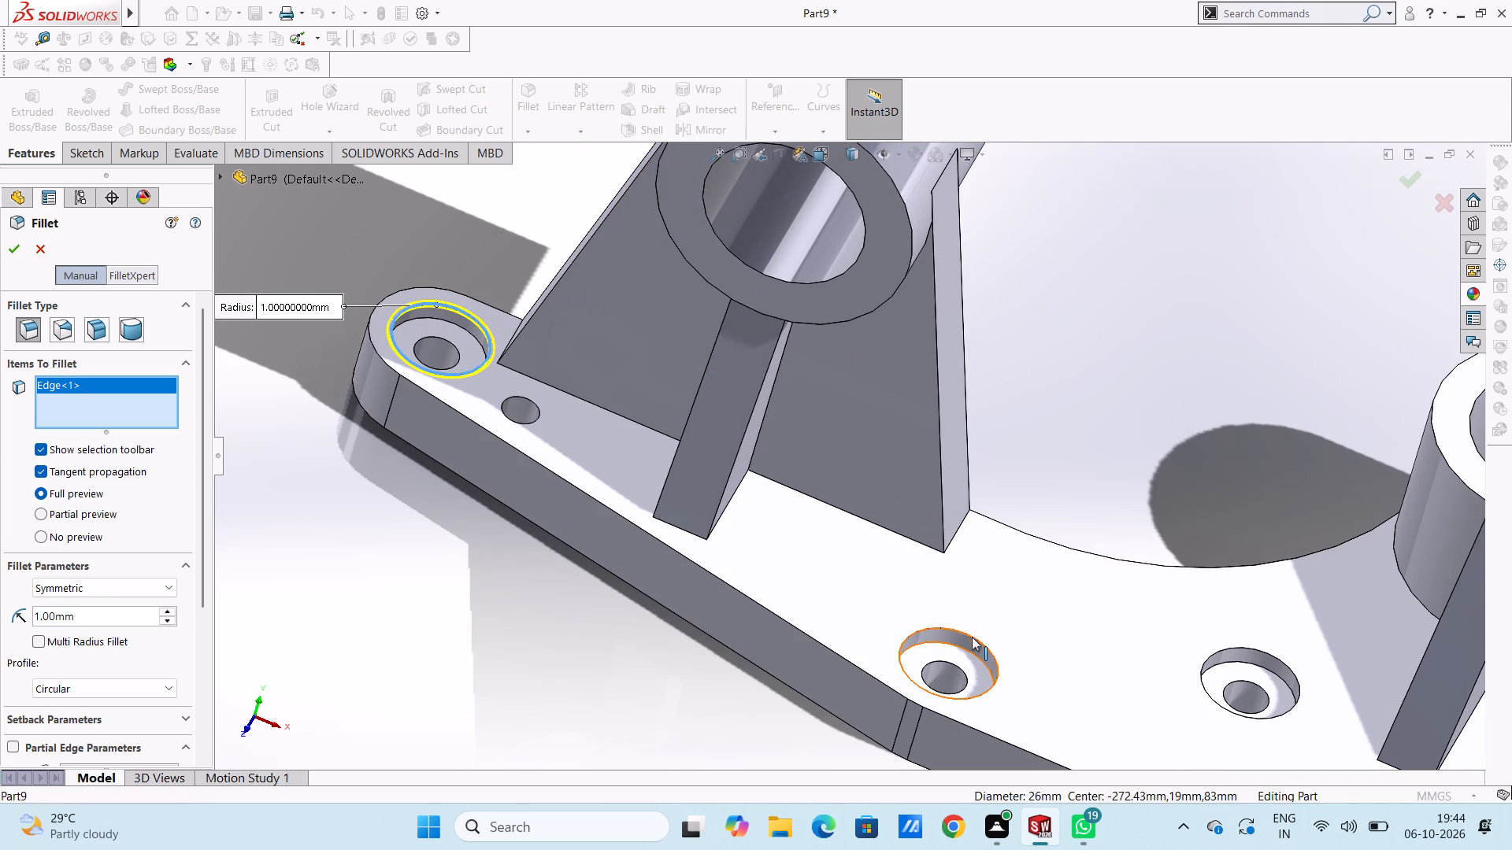
left_click(1225, 648)
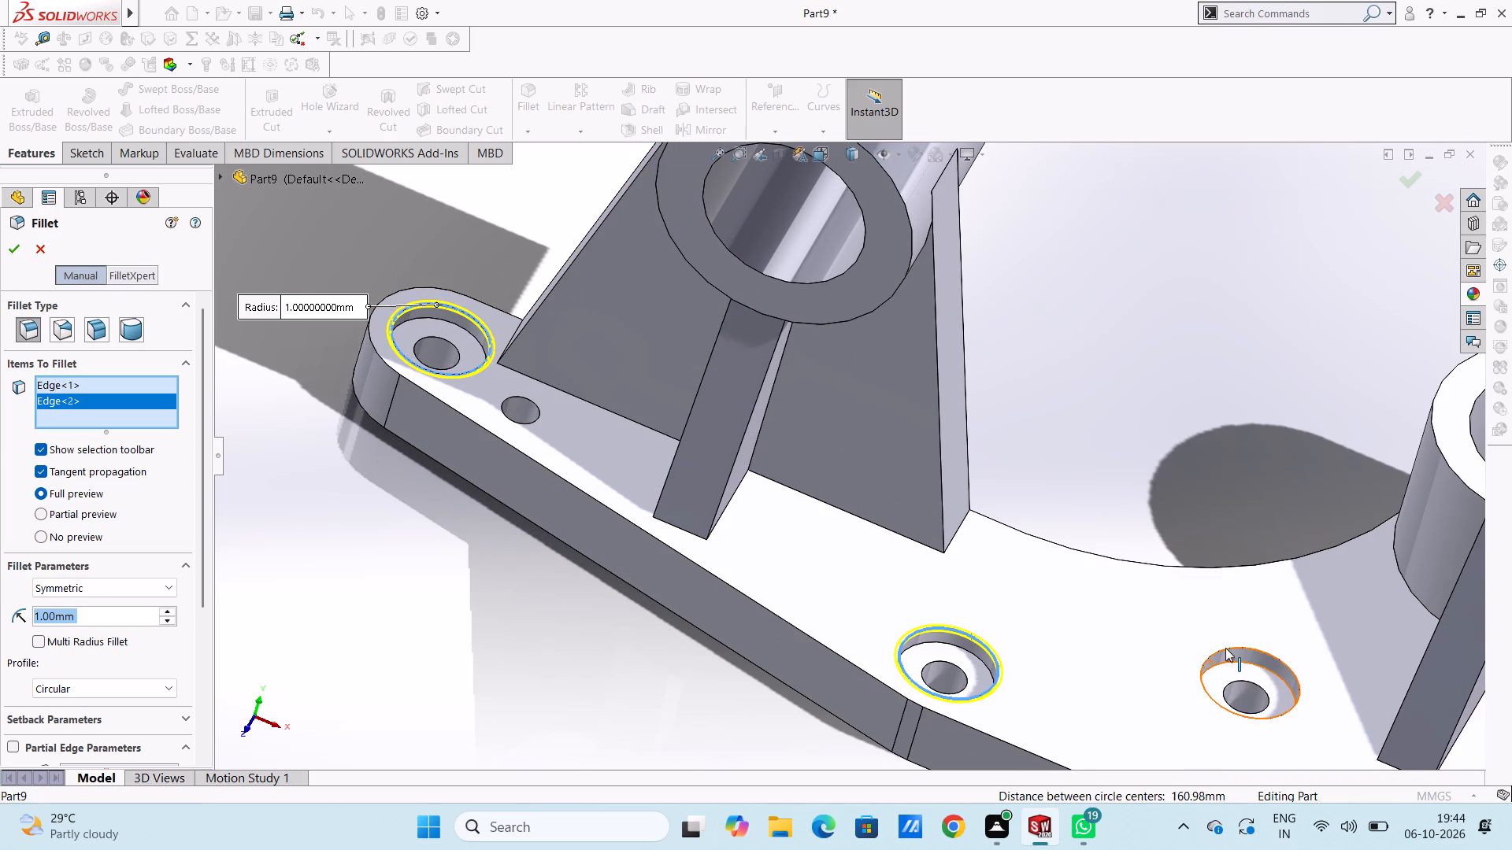
scroll(1225, 648, "up", 5)
scroll(1181, 678, "down", 4)
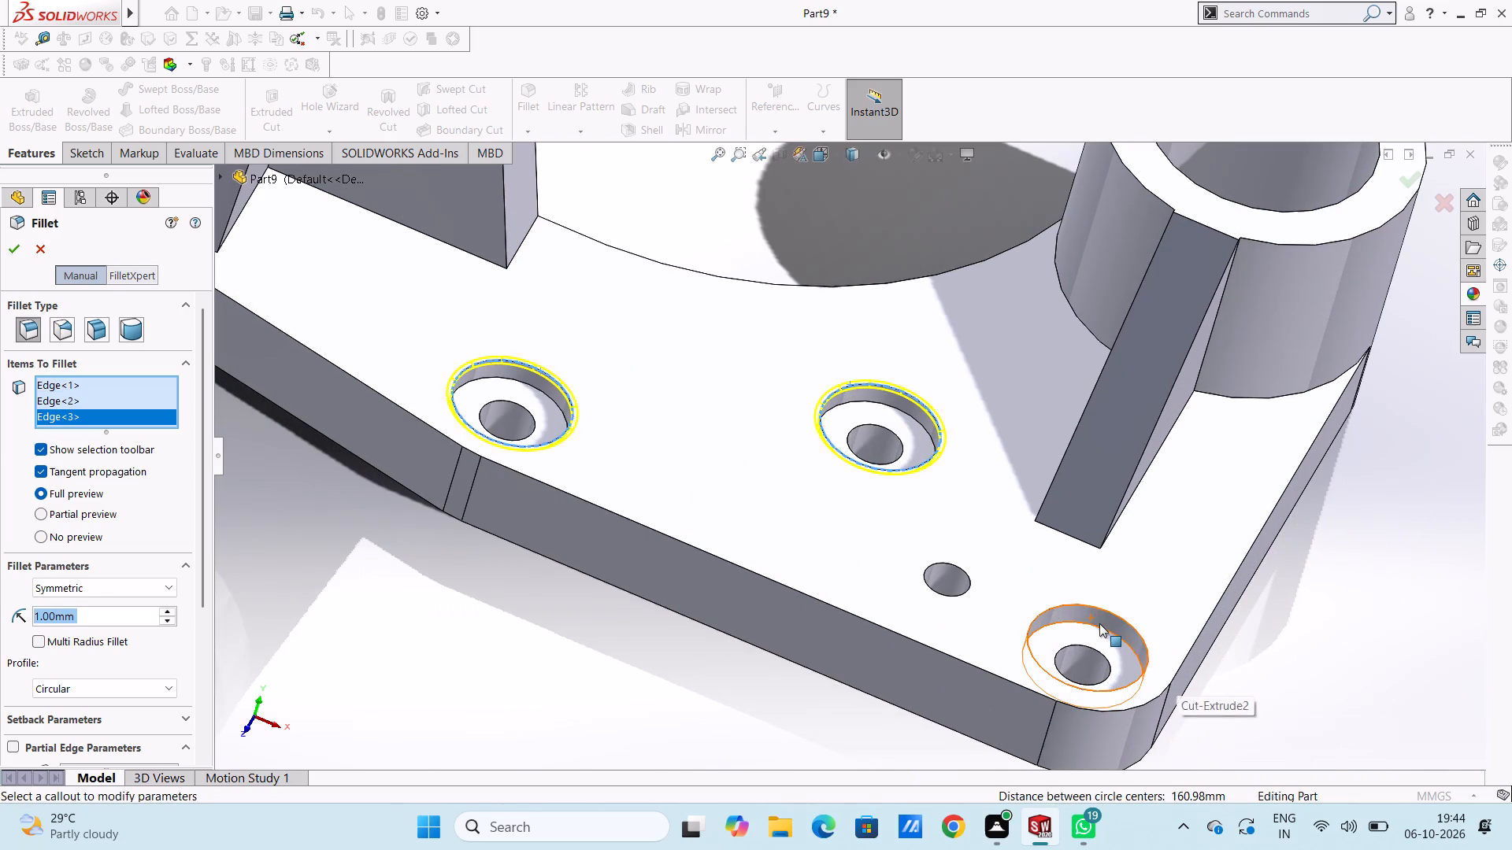
left_click(1084, 607)
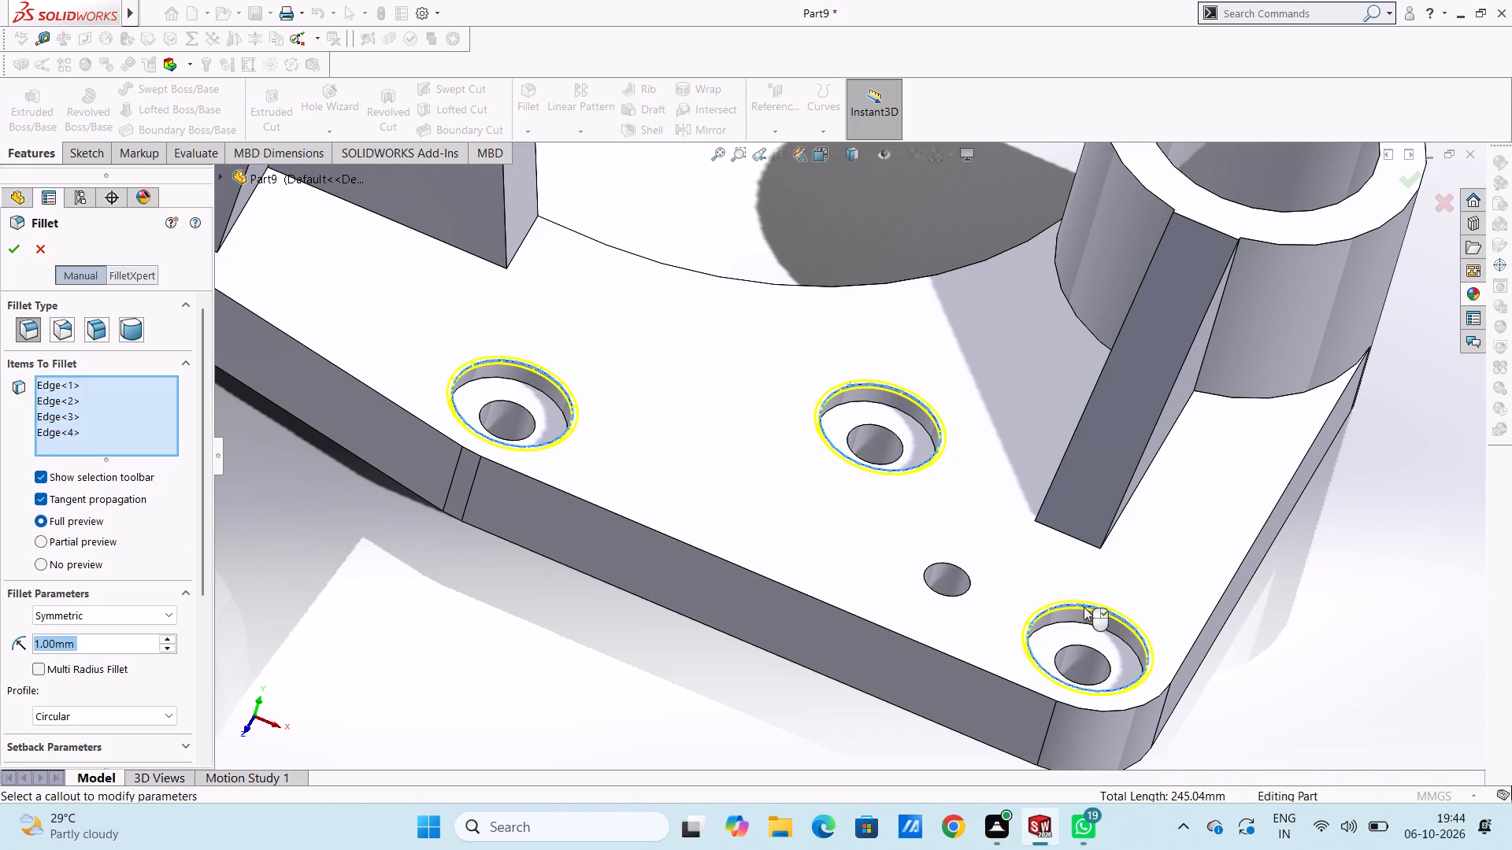
Add the inner hole edges of the four counterbores and the top edges of both 10 mm holes to the 1 mm fillet and apply it.
left_click(1073, 646)
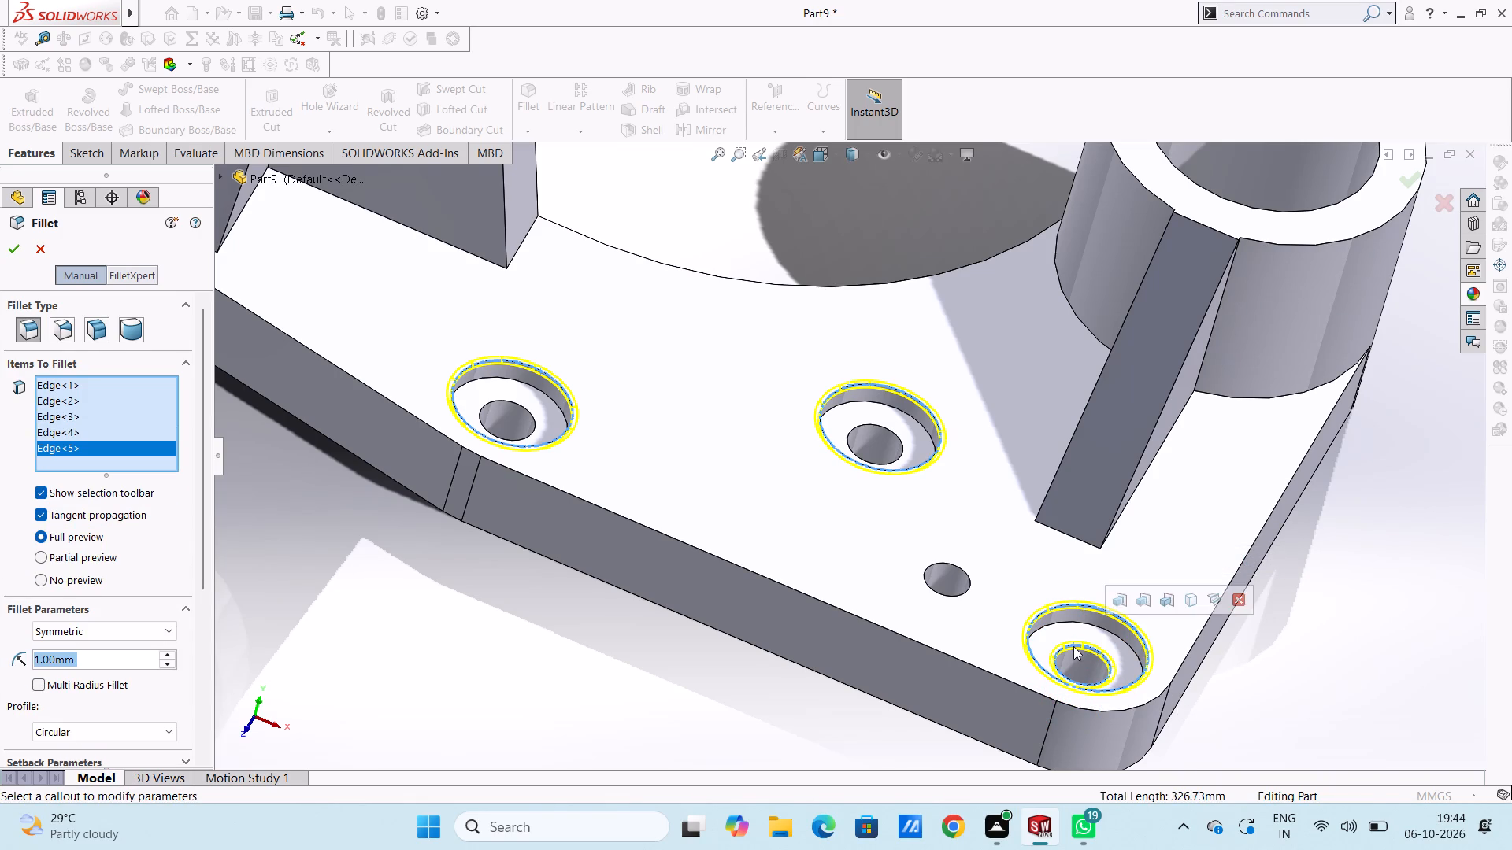
left_click(865, 426)
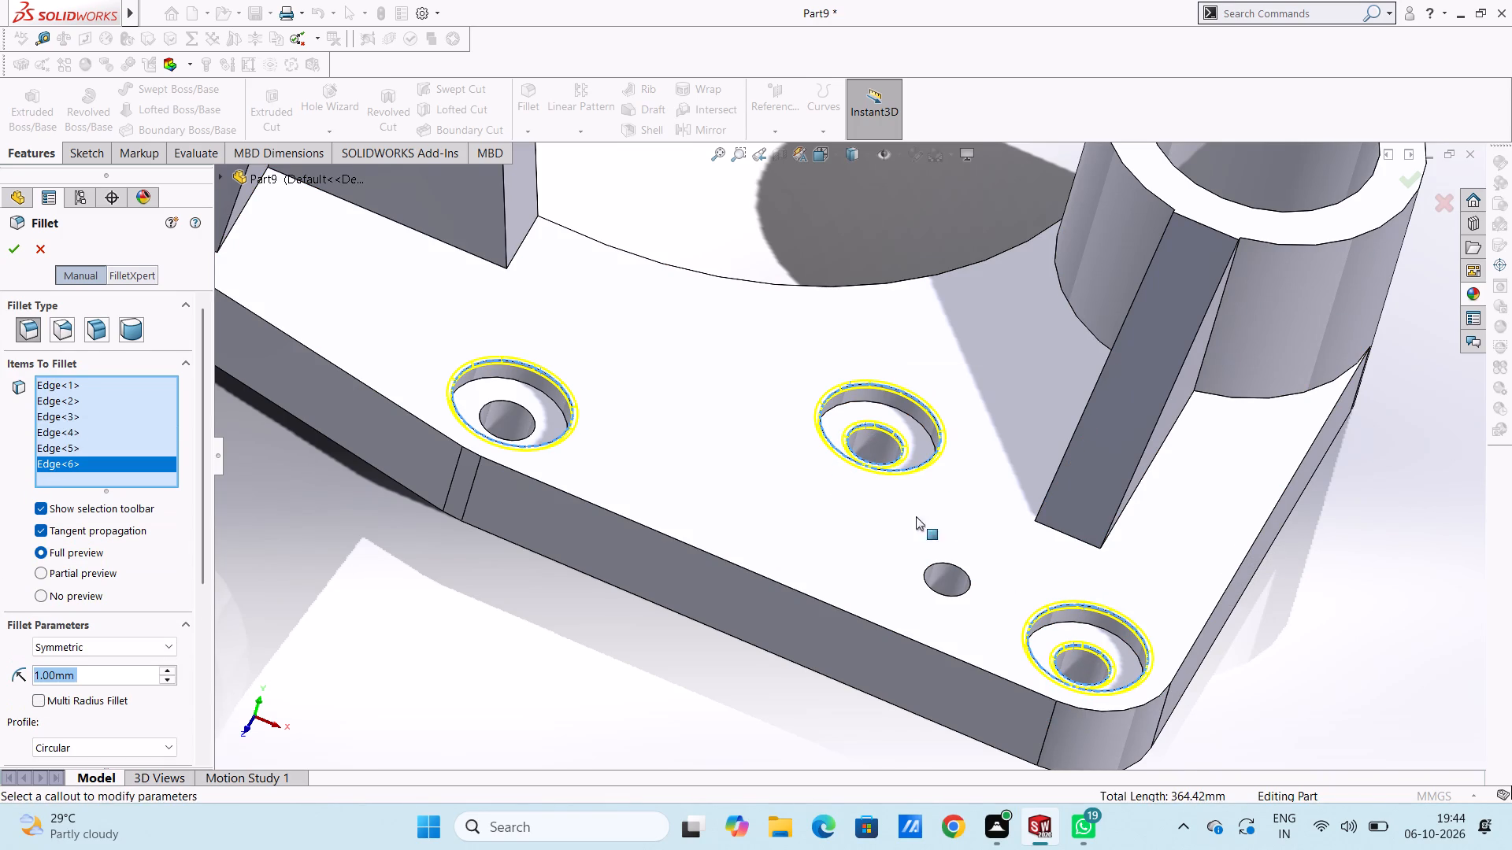
left_click(942, 562)
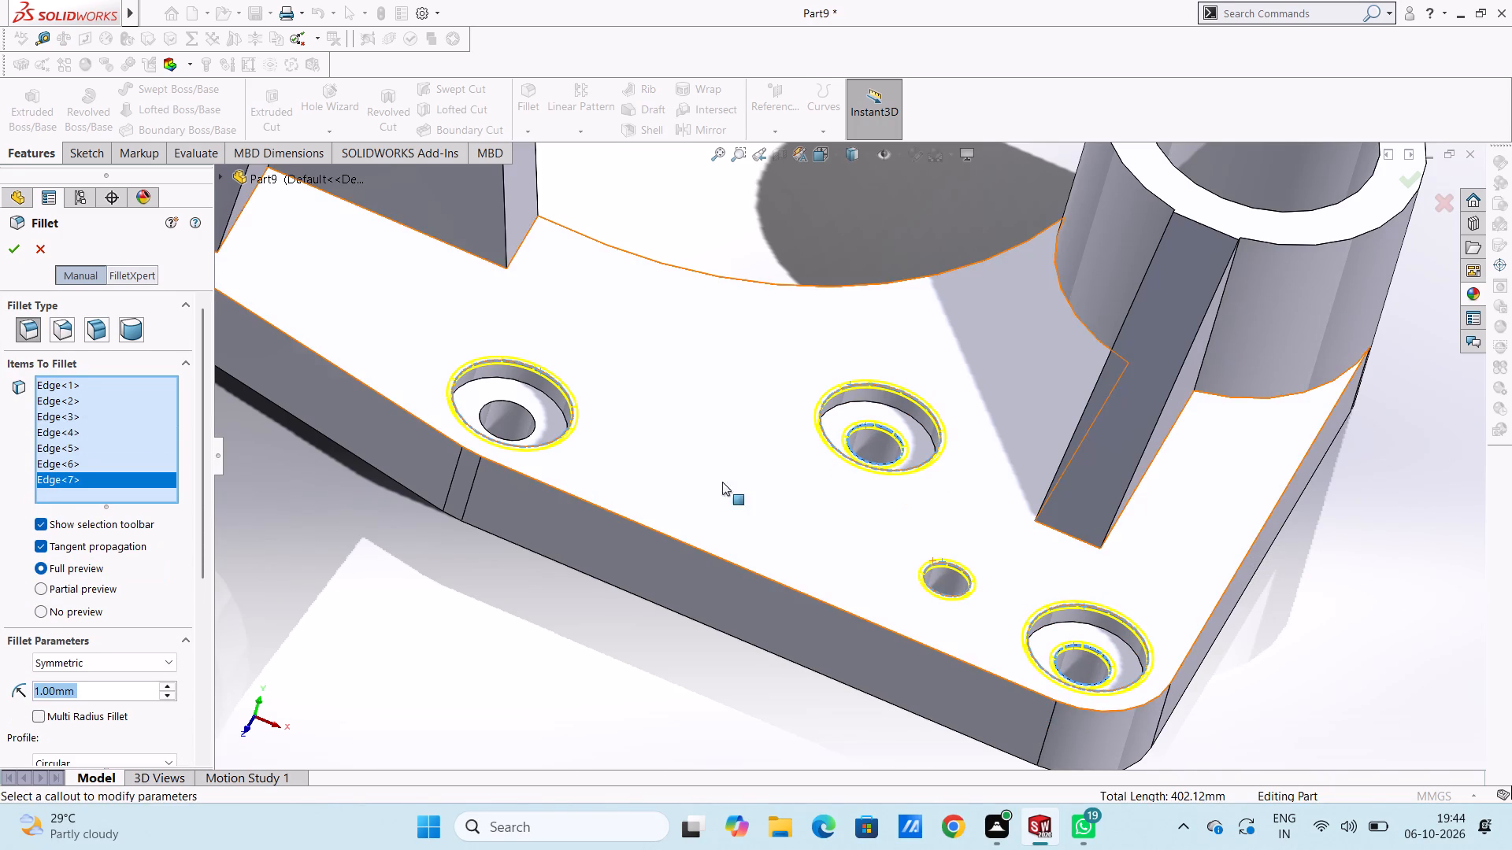
left_click(499, 398)
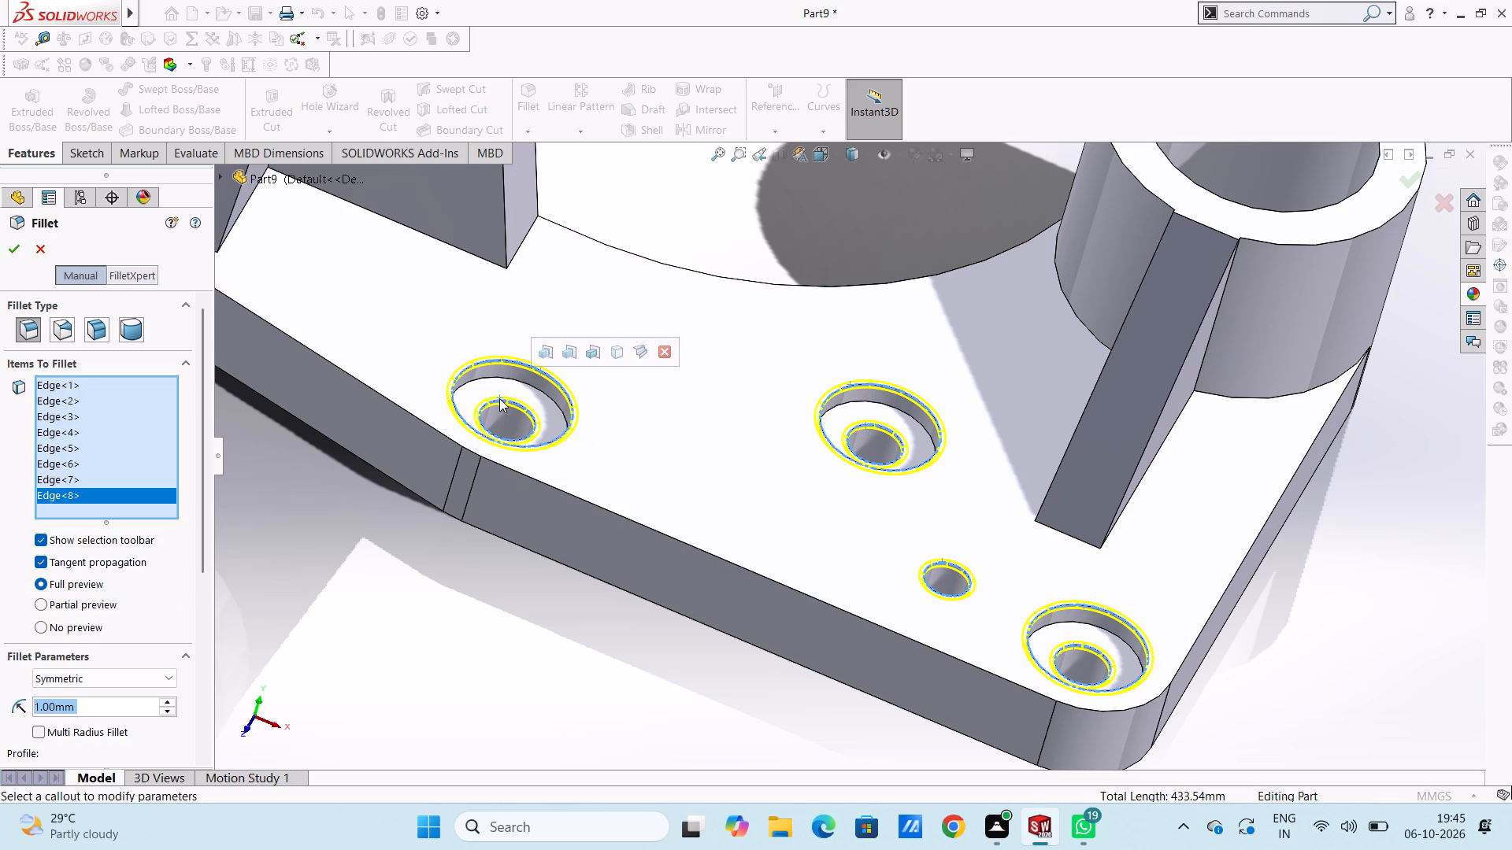
scroll(499, 398, "up", 4)
scroll(428, 279, "down", 3)
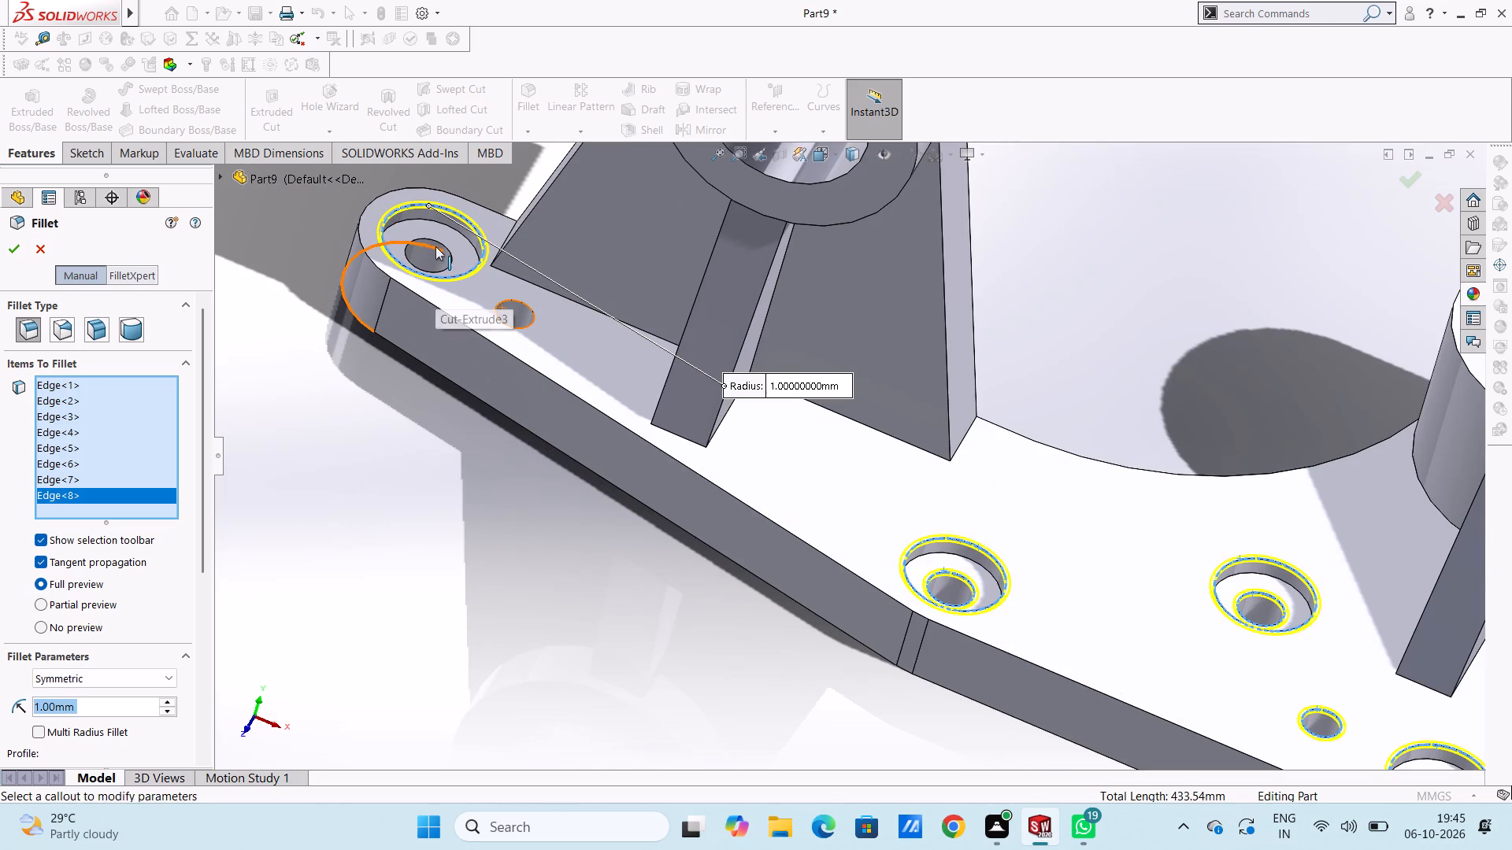
left_click(431, 239)
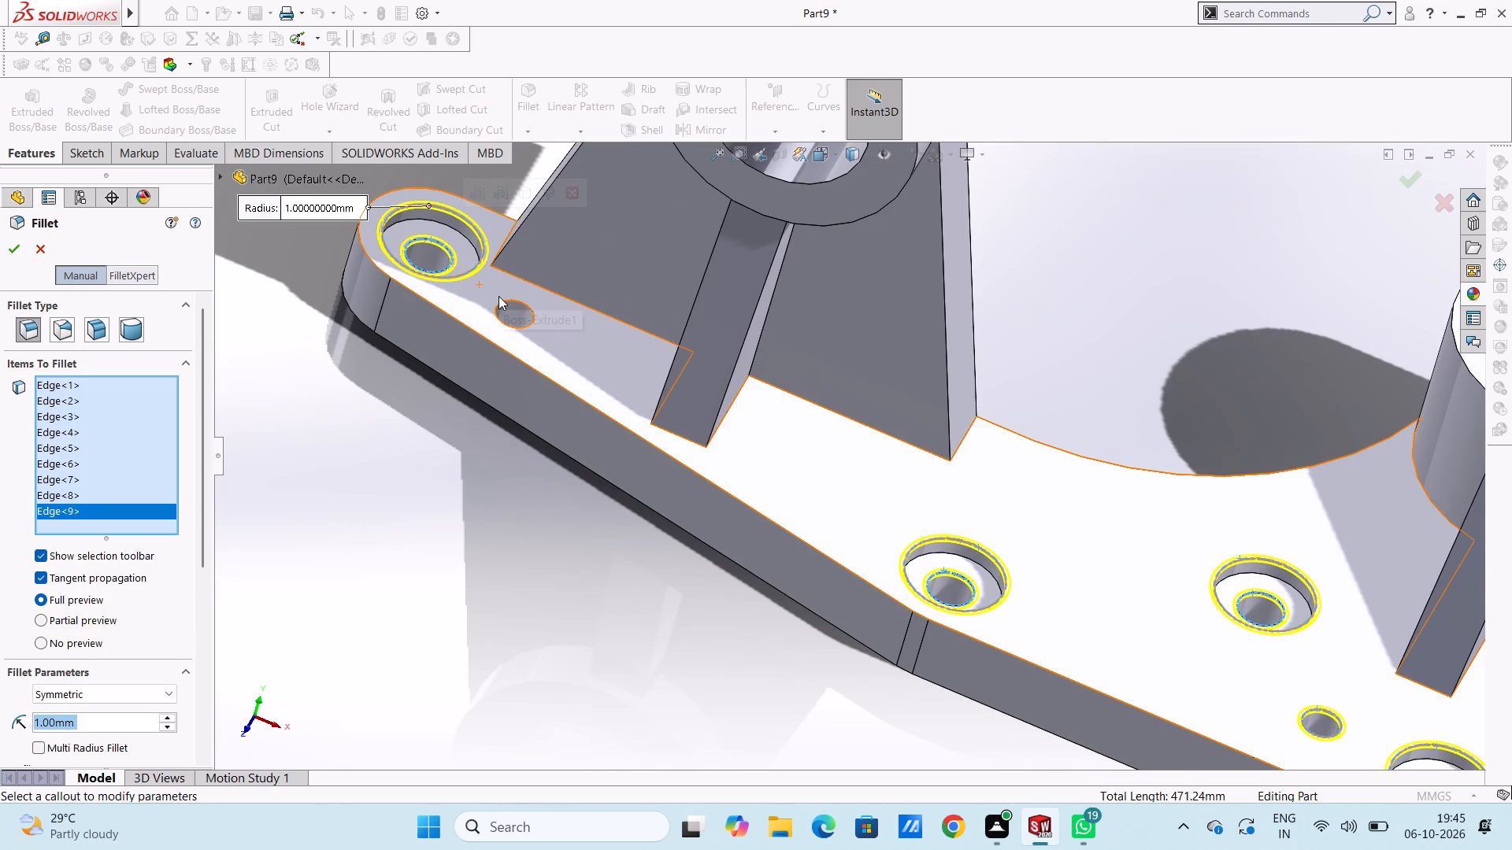
left_click(503, 301)
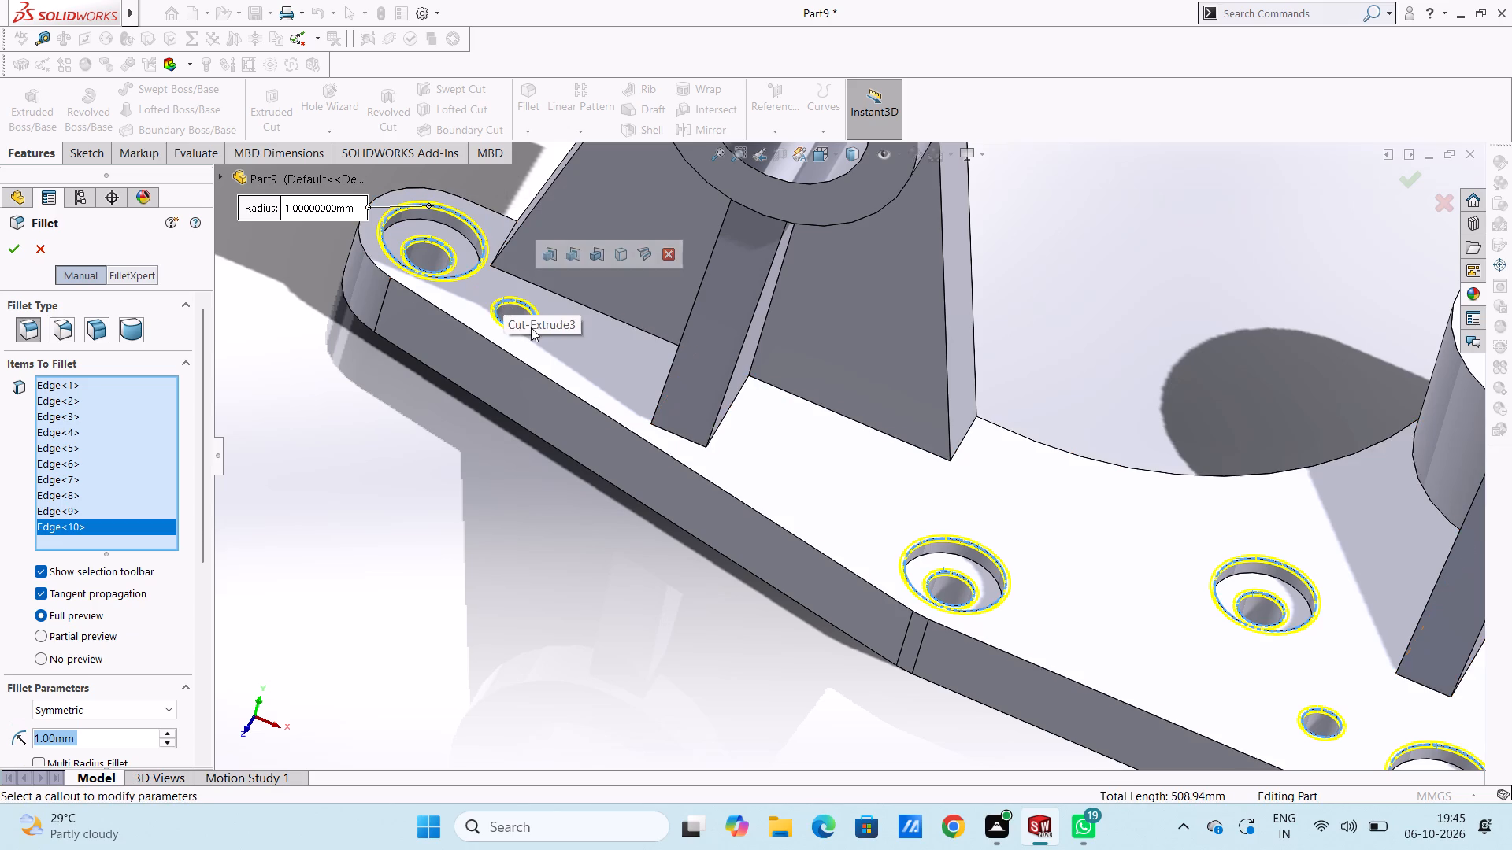
scroll(781, 524, "up", 4)
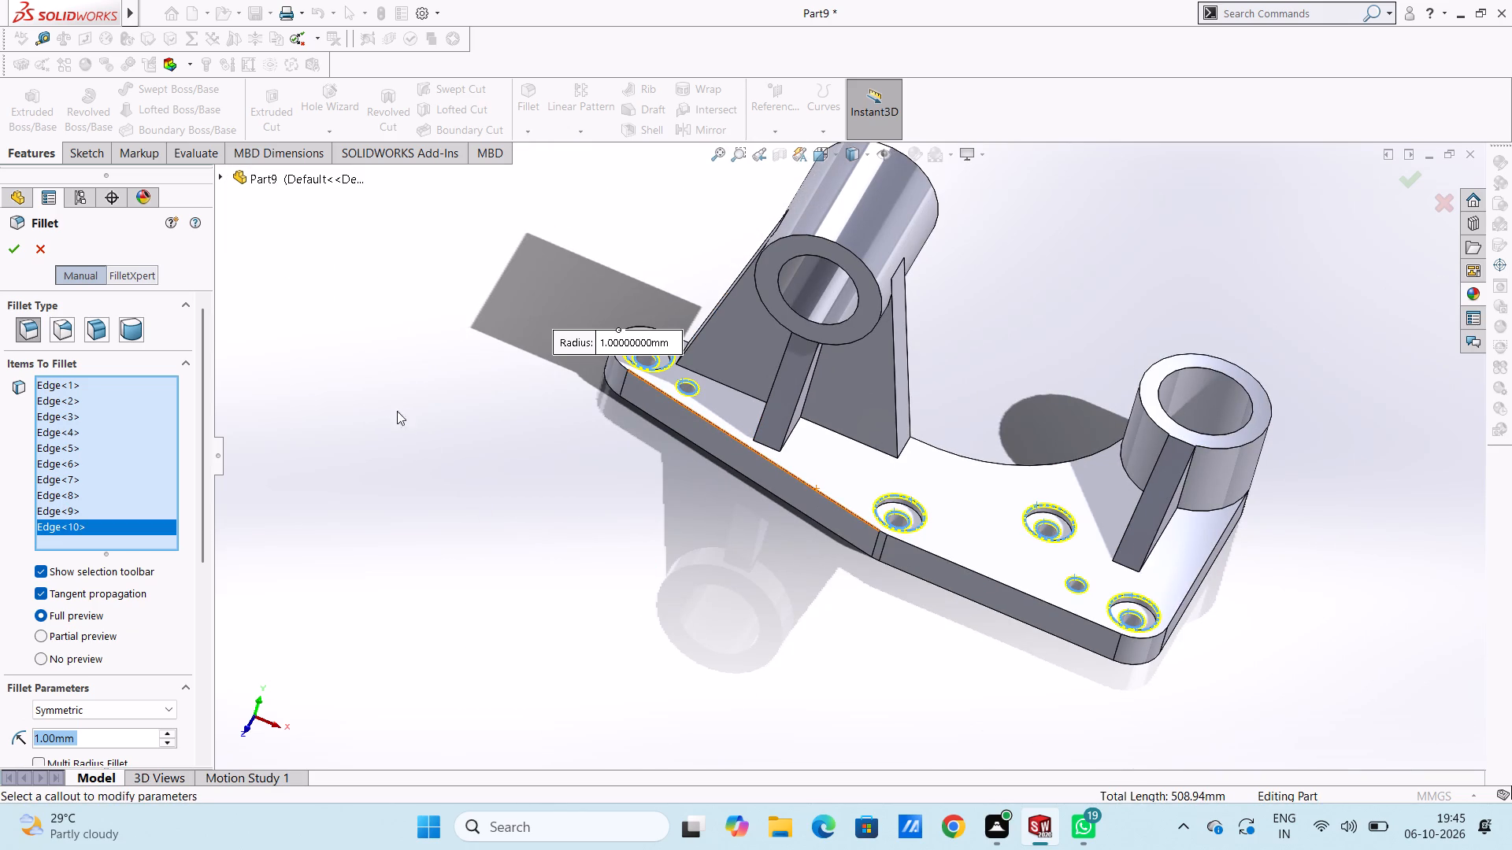
left_click(10, 251)
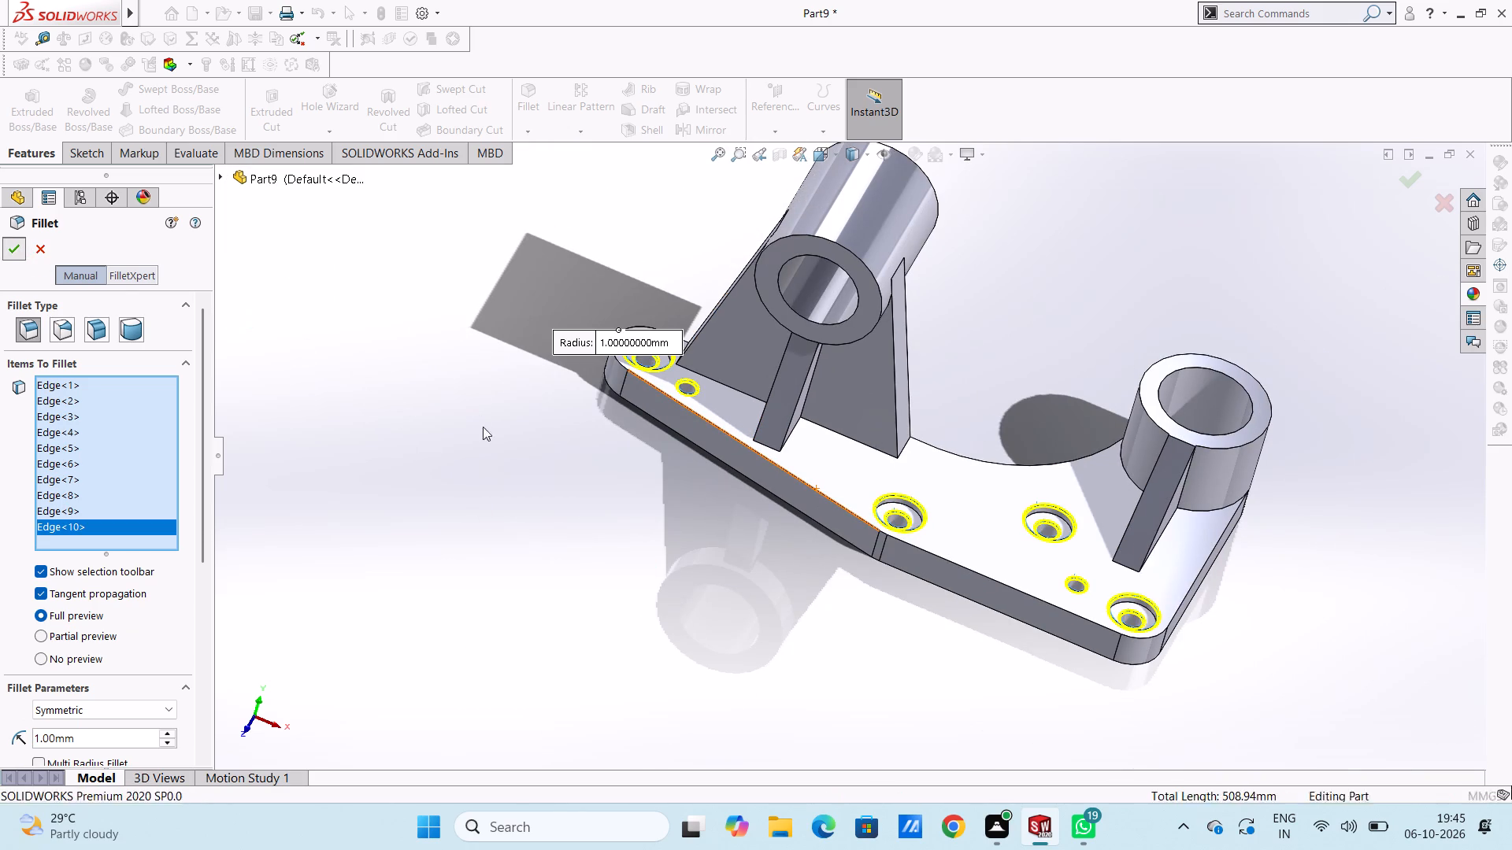
left_click(514, 462)
Start a 2 mm fillet on the plate's top outer edge, the vertical ring boss's base edge and the plate's top face.
scroll(650, 474, "up", 4)
middle_click(650, 474)
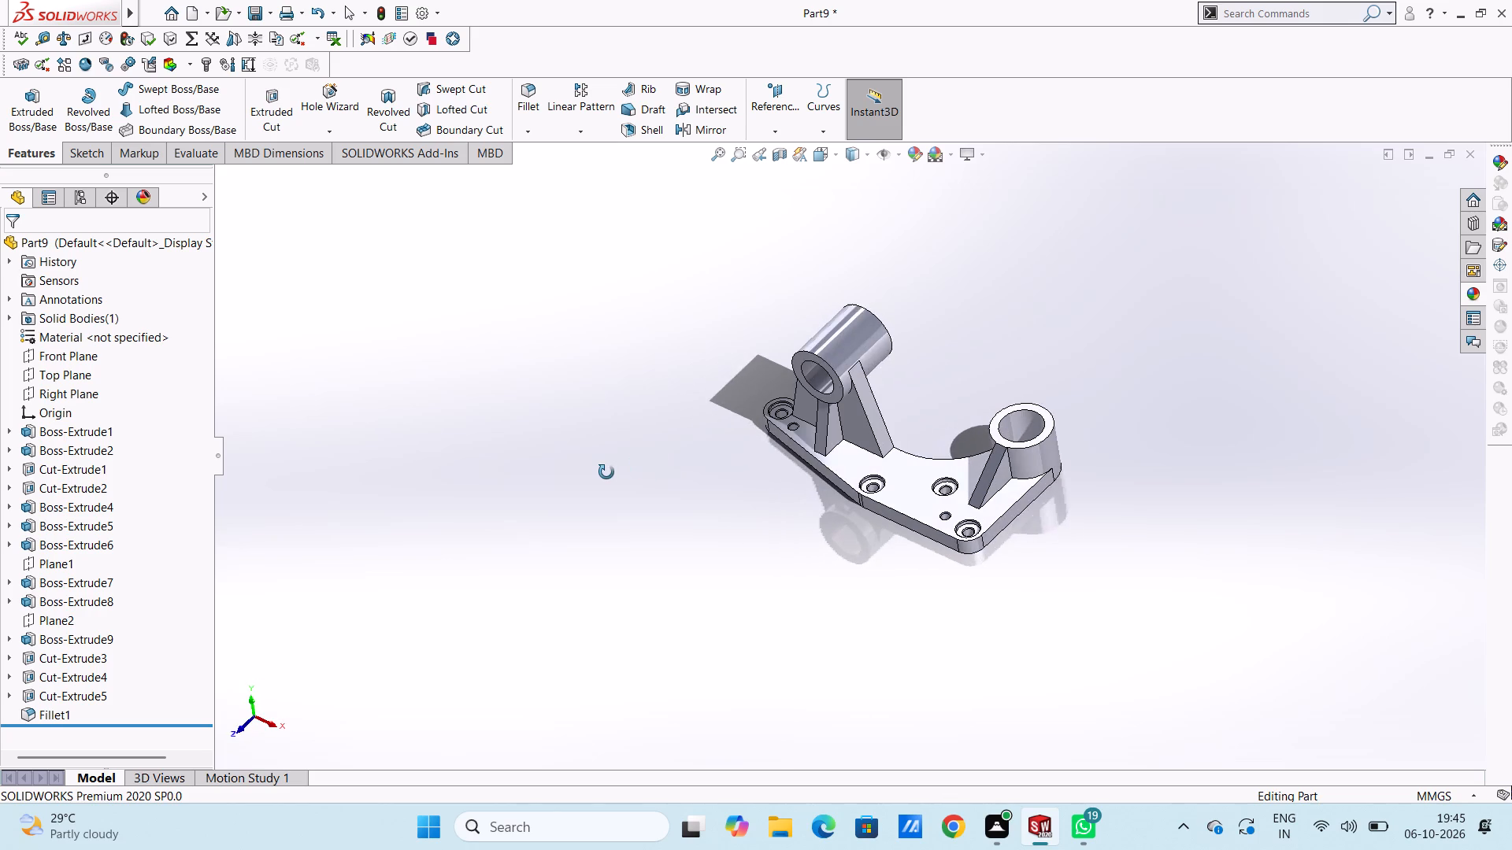
scroll(943, 448, "down", 4)
scroll(911, 428, "up", 1)
middle_click_drag(911, 427, 895, 419)
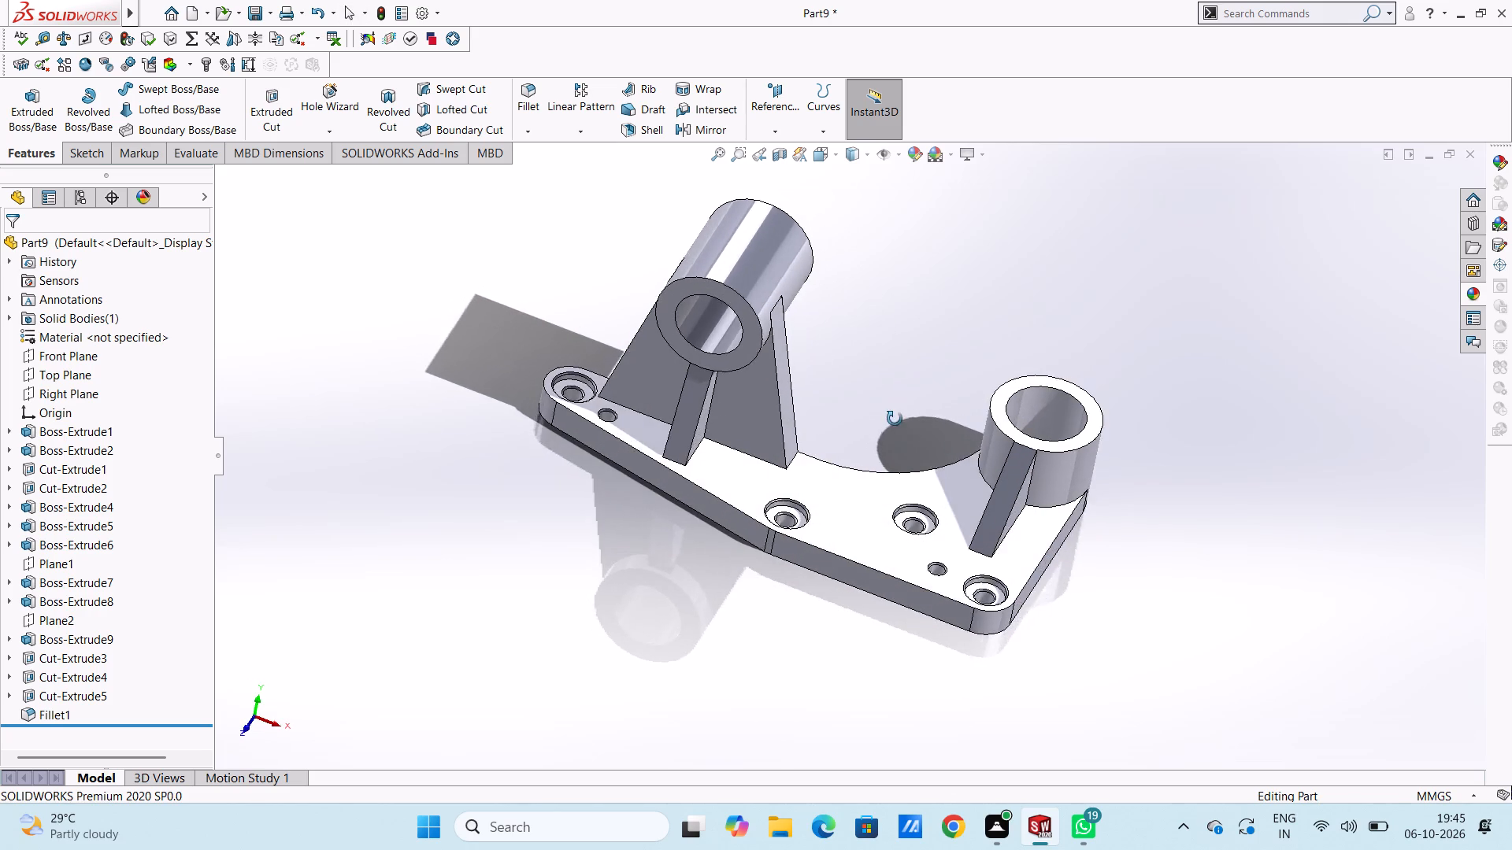
middle_click_drag(895, 419, 894, 418)
scroll(888, 436, "down", 2)
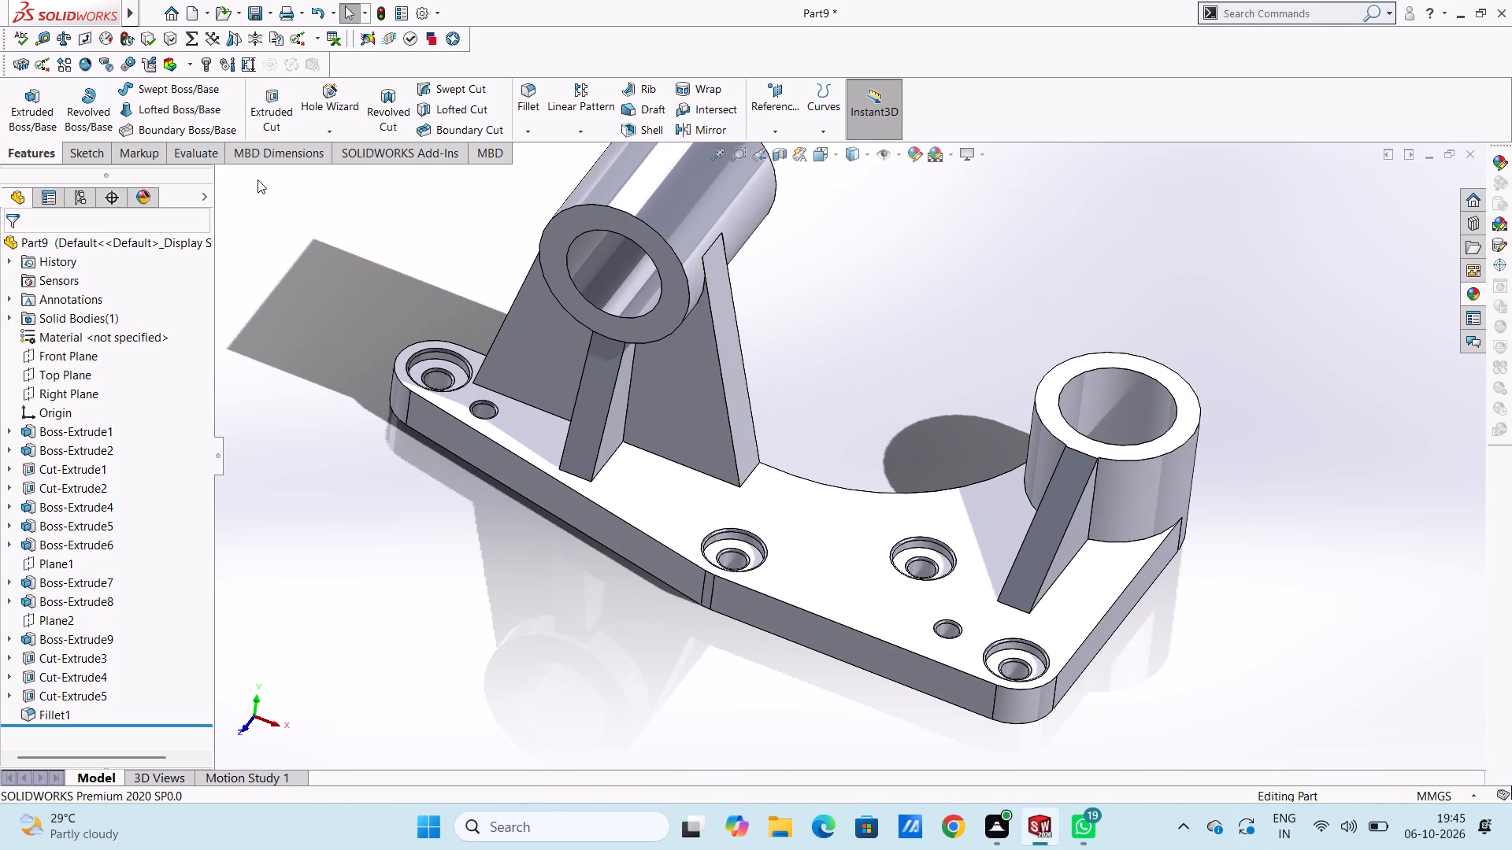
left_click(526, 91)
left_click(505, 446)
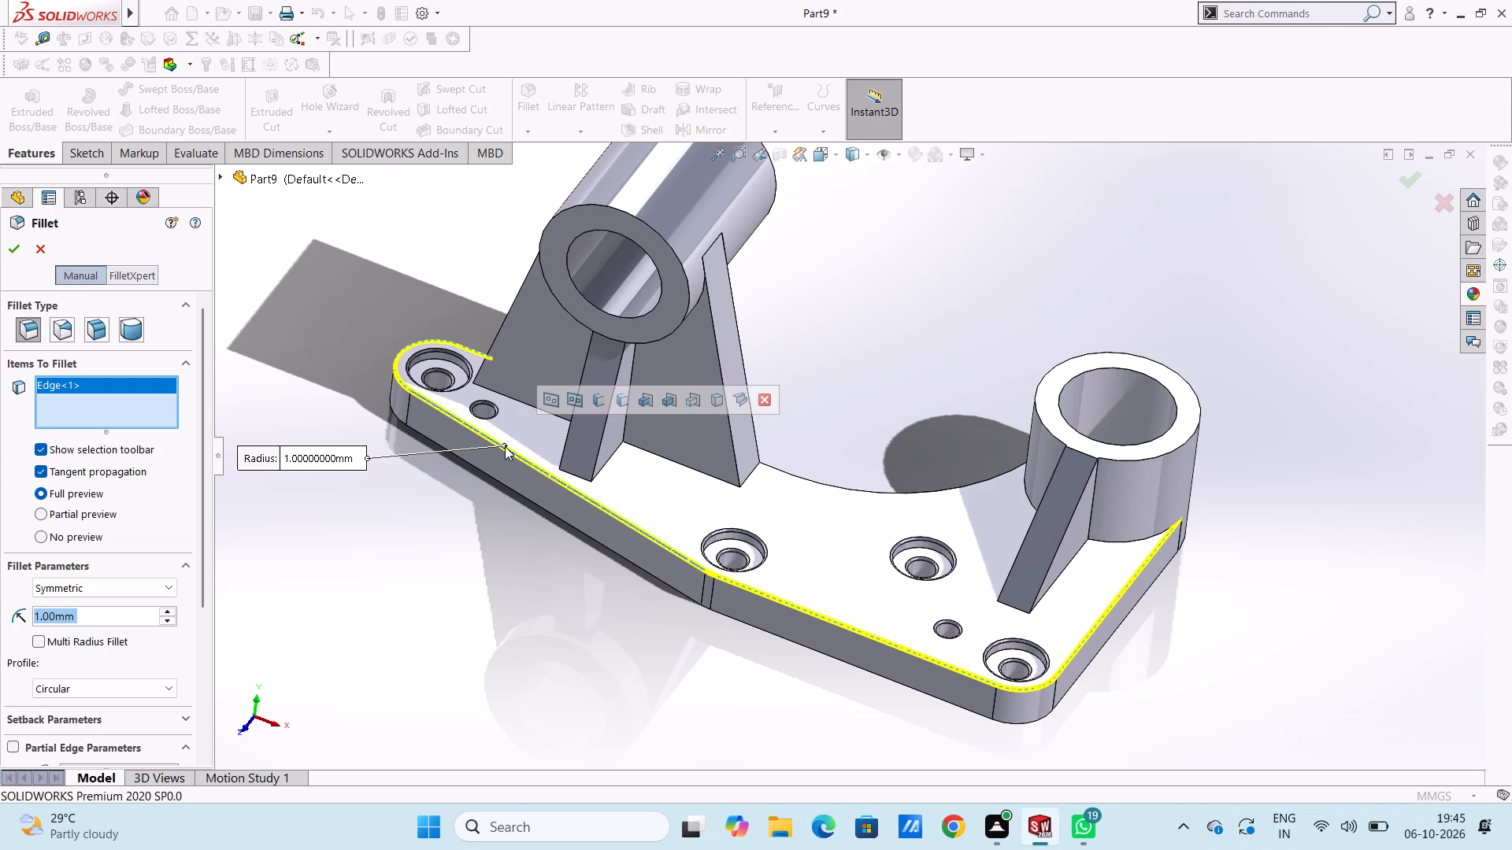
key("2")
key("Return")
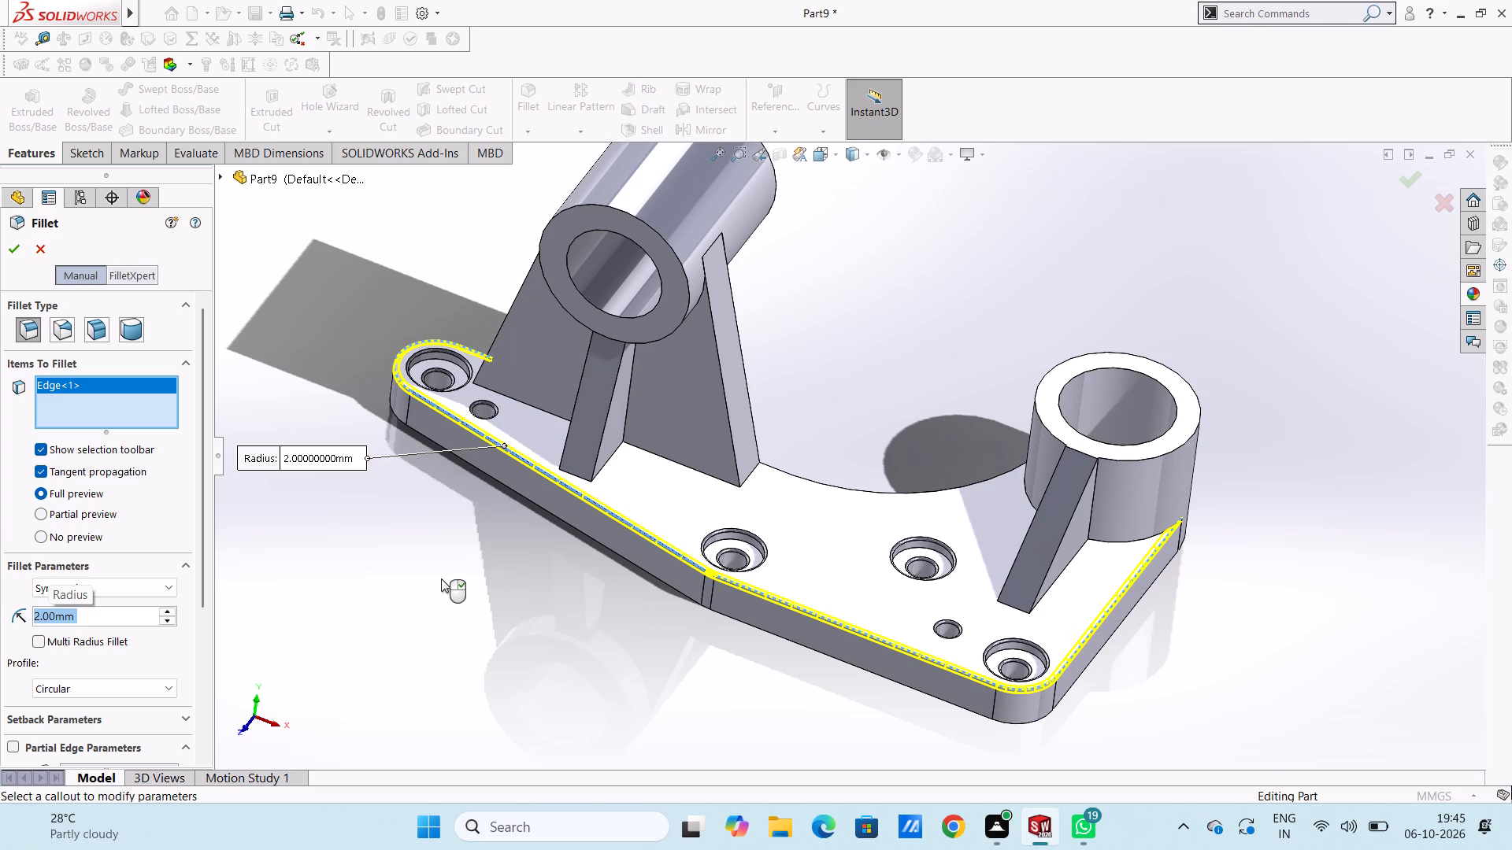
left_click(1103, 541)
left_click(1022, 490)
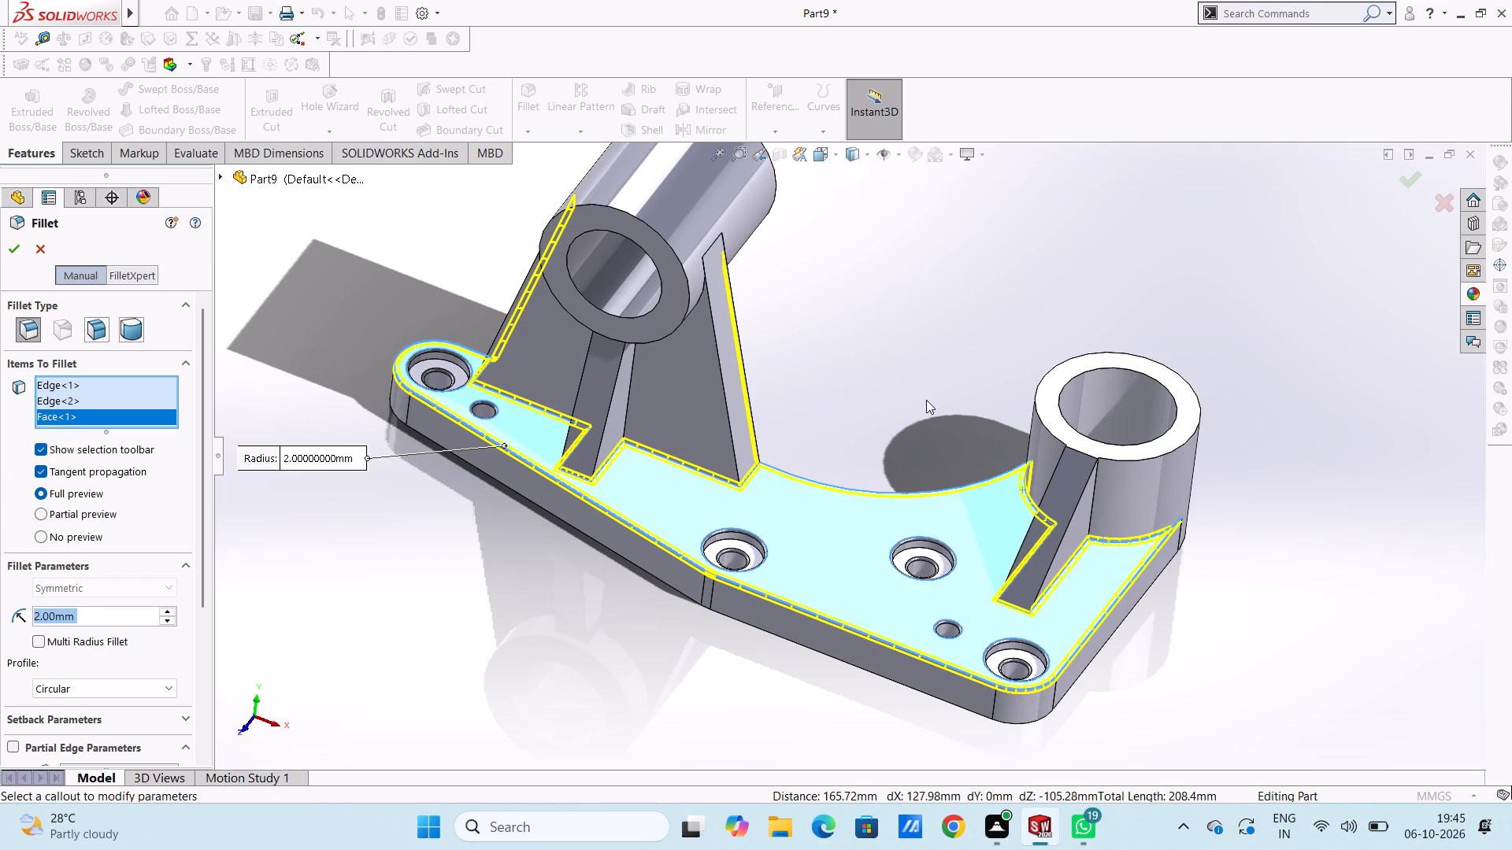
Add the two sloping front edges of the web under the horizontal ring boss to the 2 mm fillet and apply it.
middle_click_drag(924, 394, 805, 508)
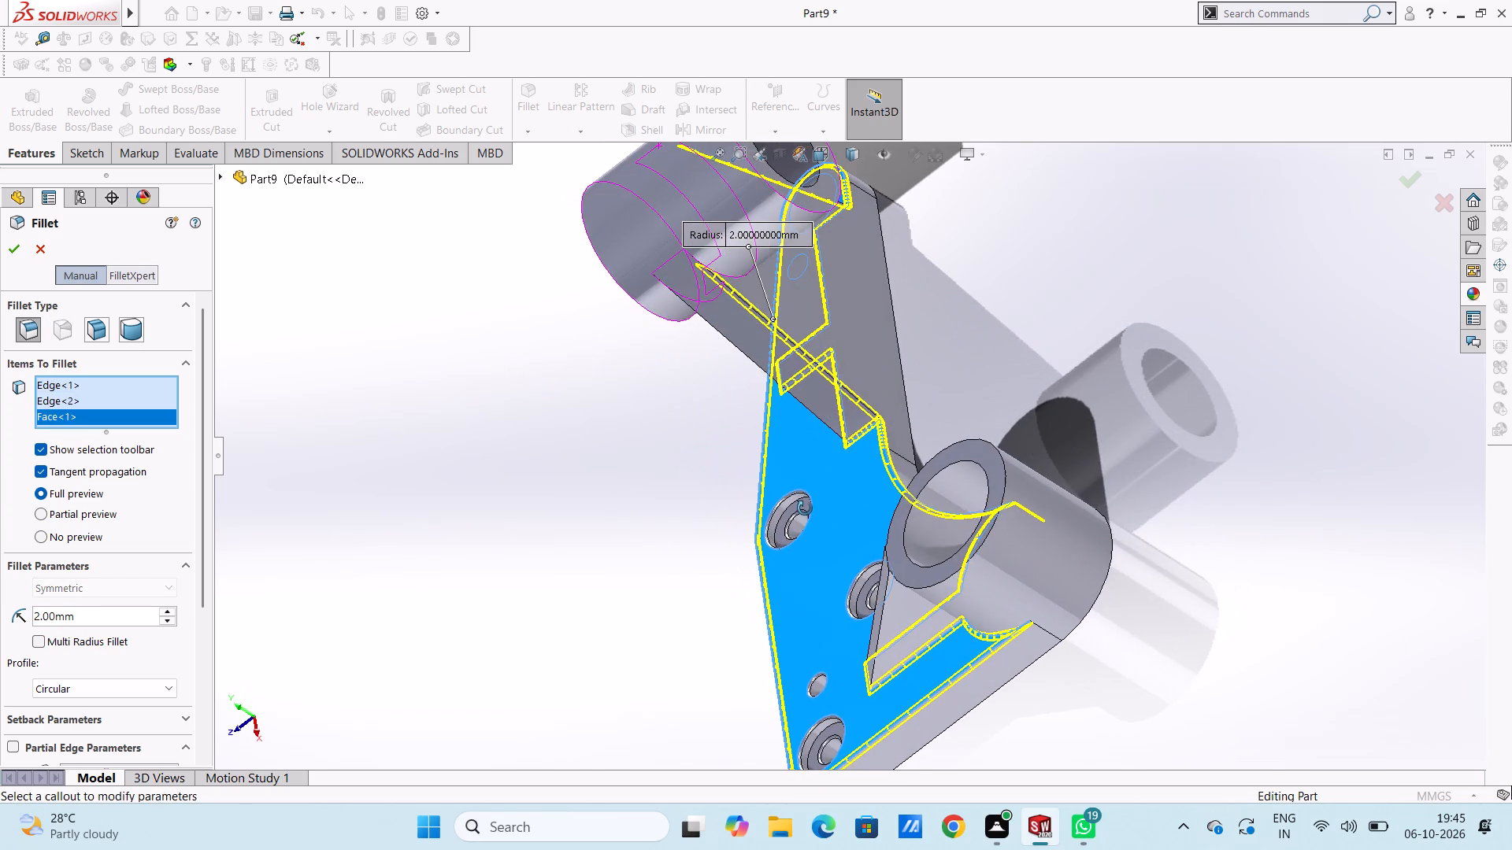
middle_click_drag(805, 508, 907, 316)
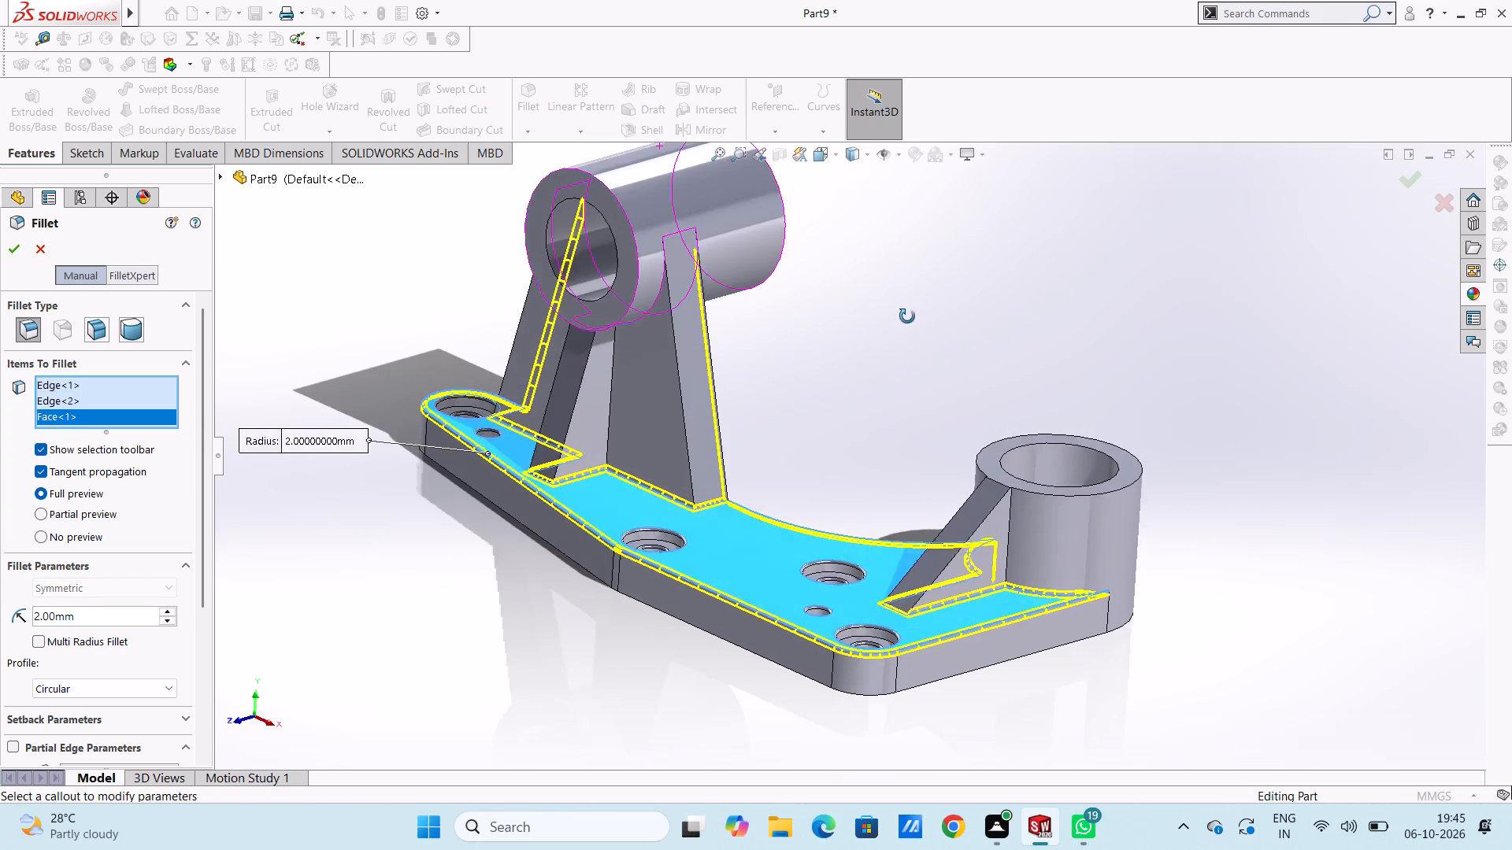
middle_click_drag(907, 316, 936, 314)
scroll(850, 327, "up", 3)
middle_click_drag(833, 338, 841, 388)
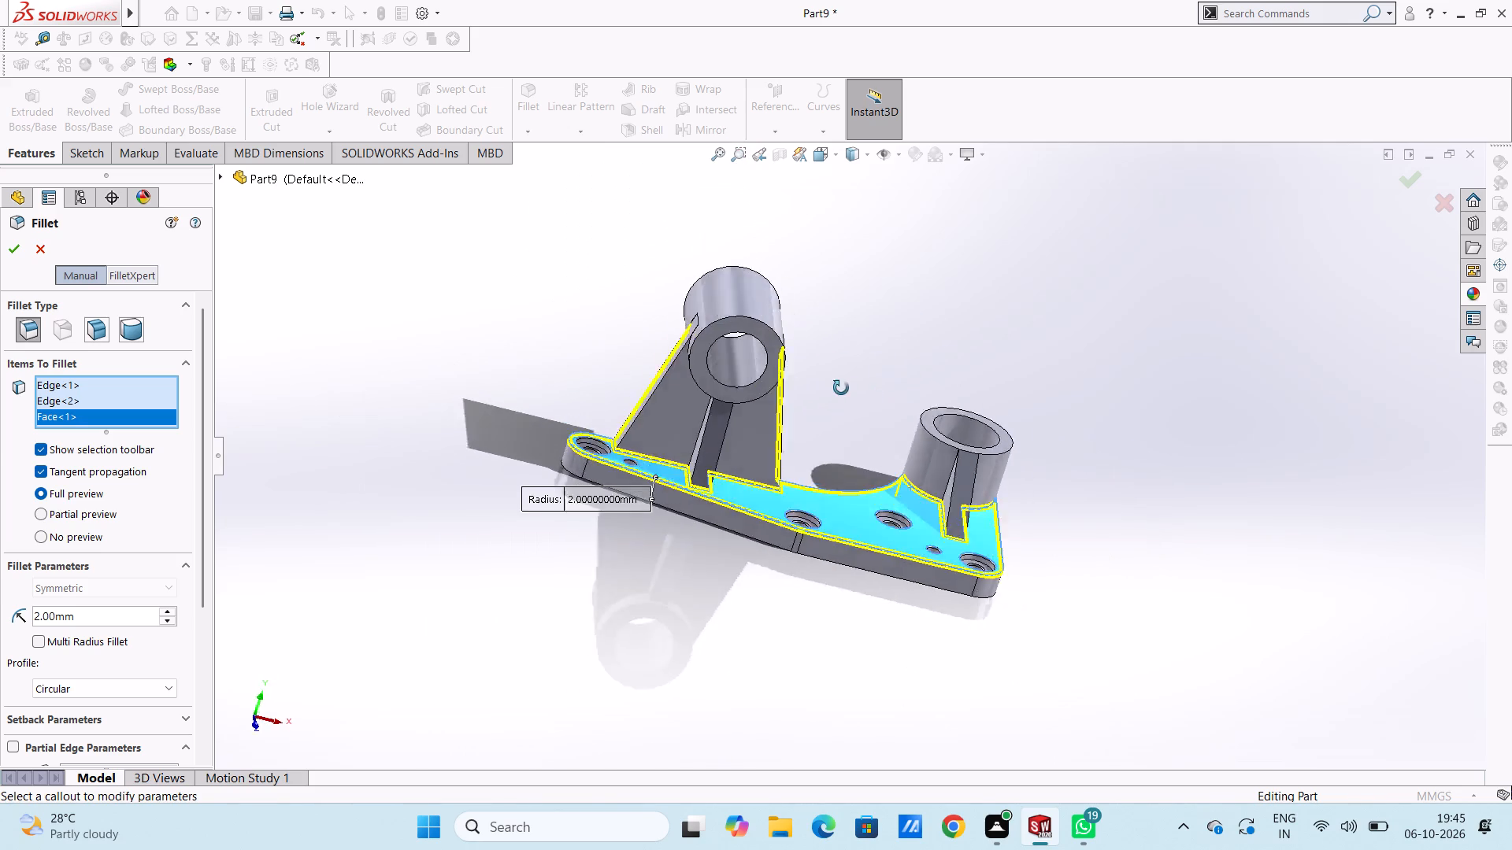
middle_click_drag(841, 388, 813, 374)
scroll(747, 371, "down", 5)
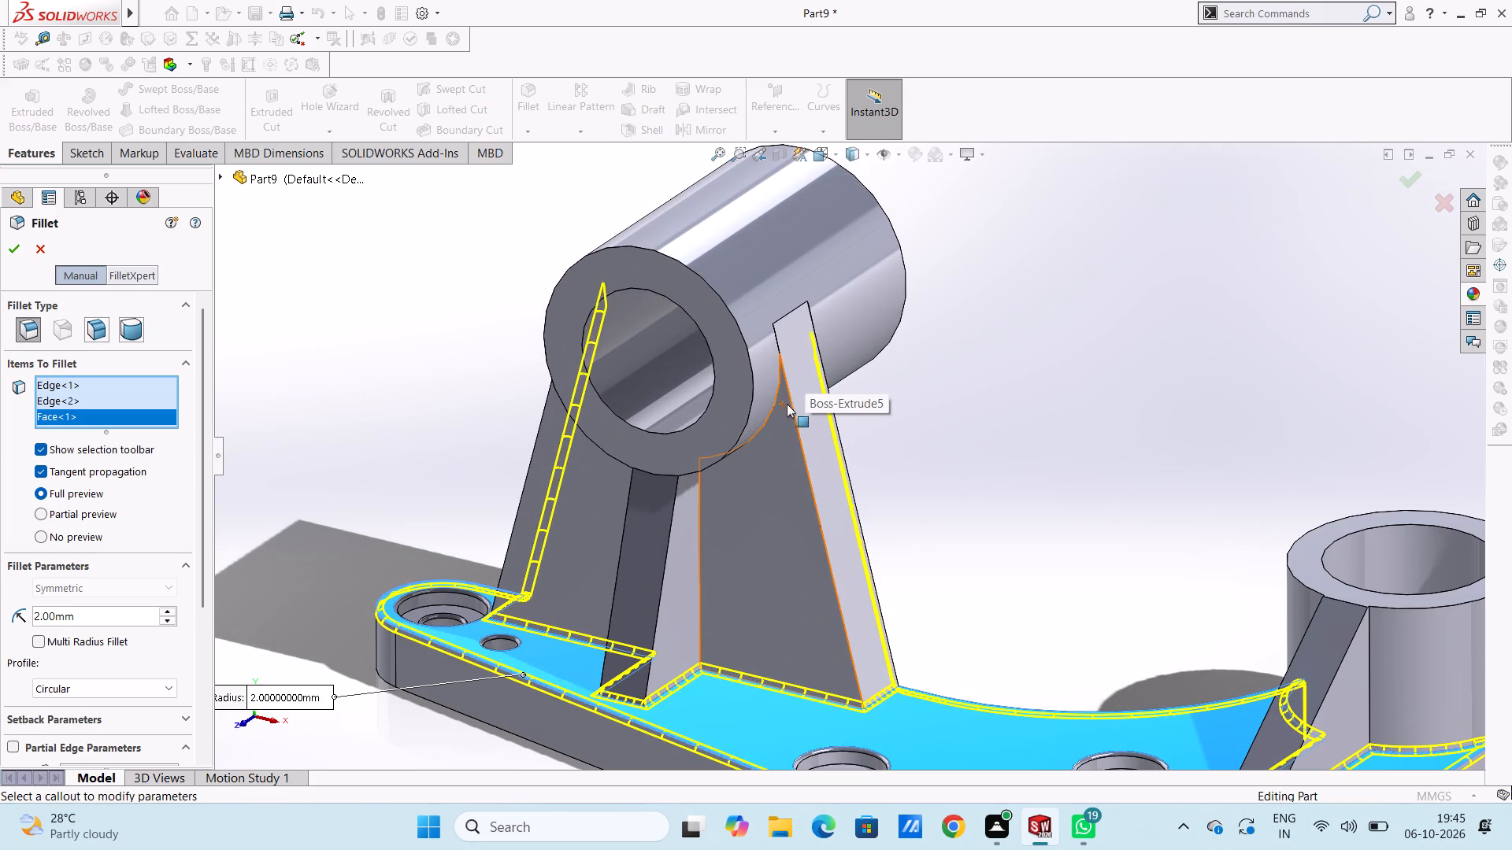
left_click(799, 427)
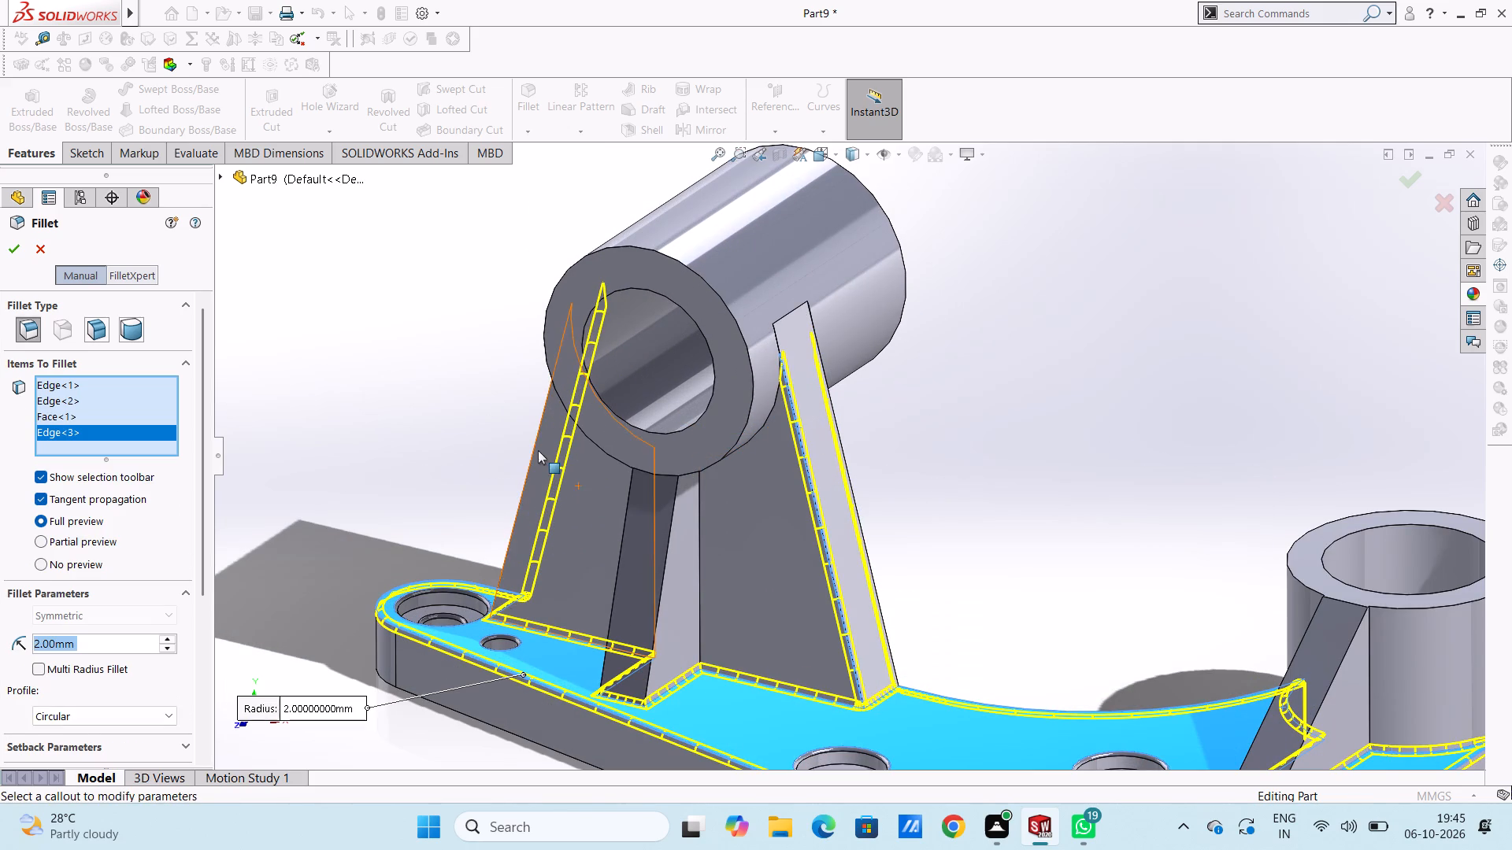
left_click(532, 445)
left_click(534, 448)
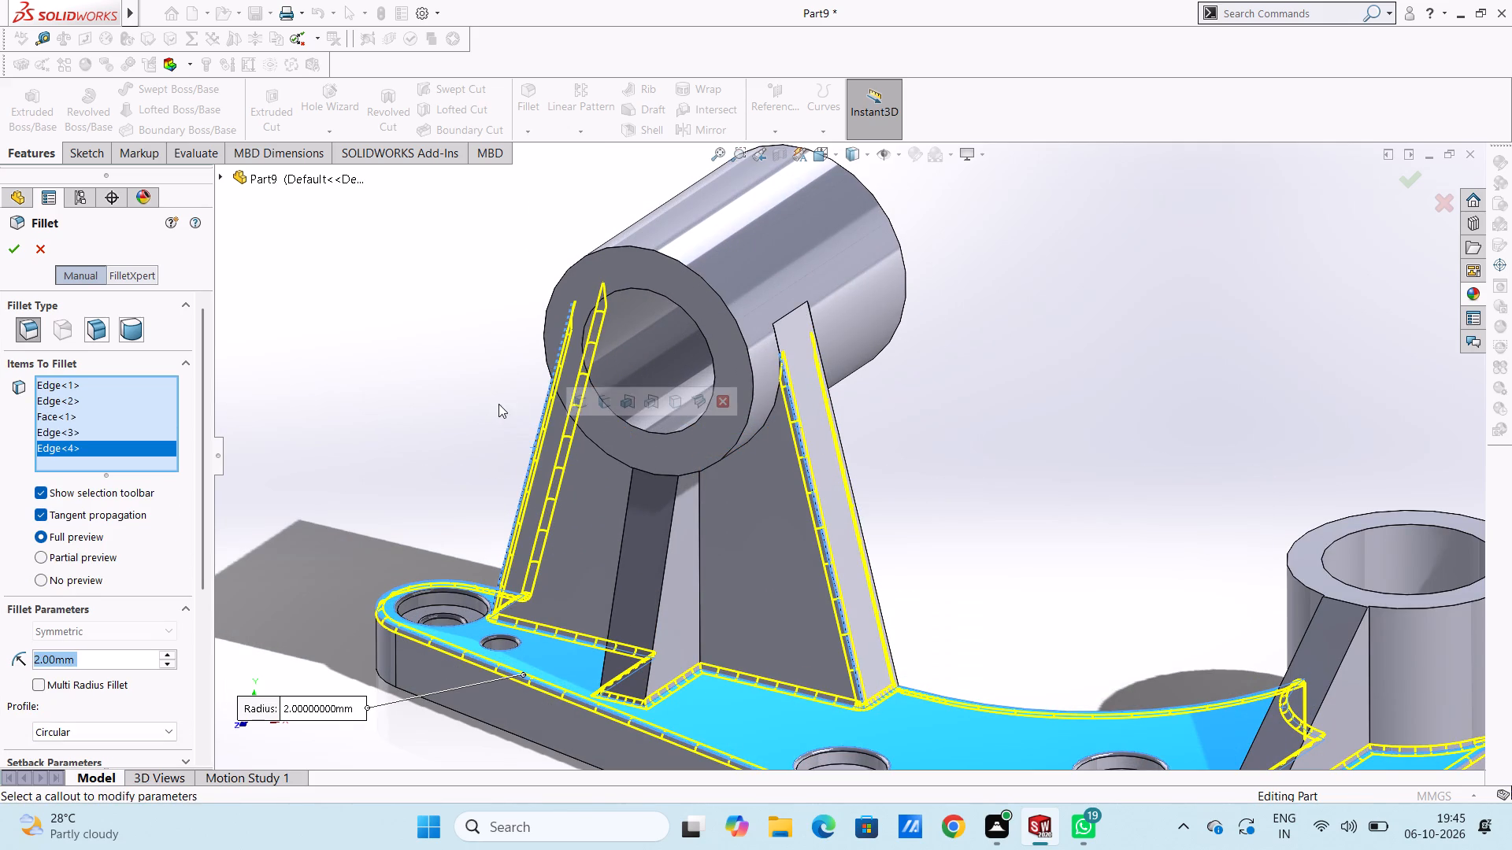
middle_click_drag(486, 358, 523, 383)
scroll(523, 383, "up", 3)
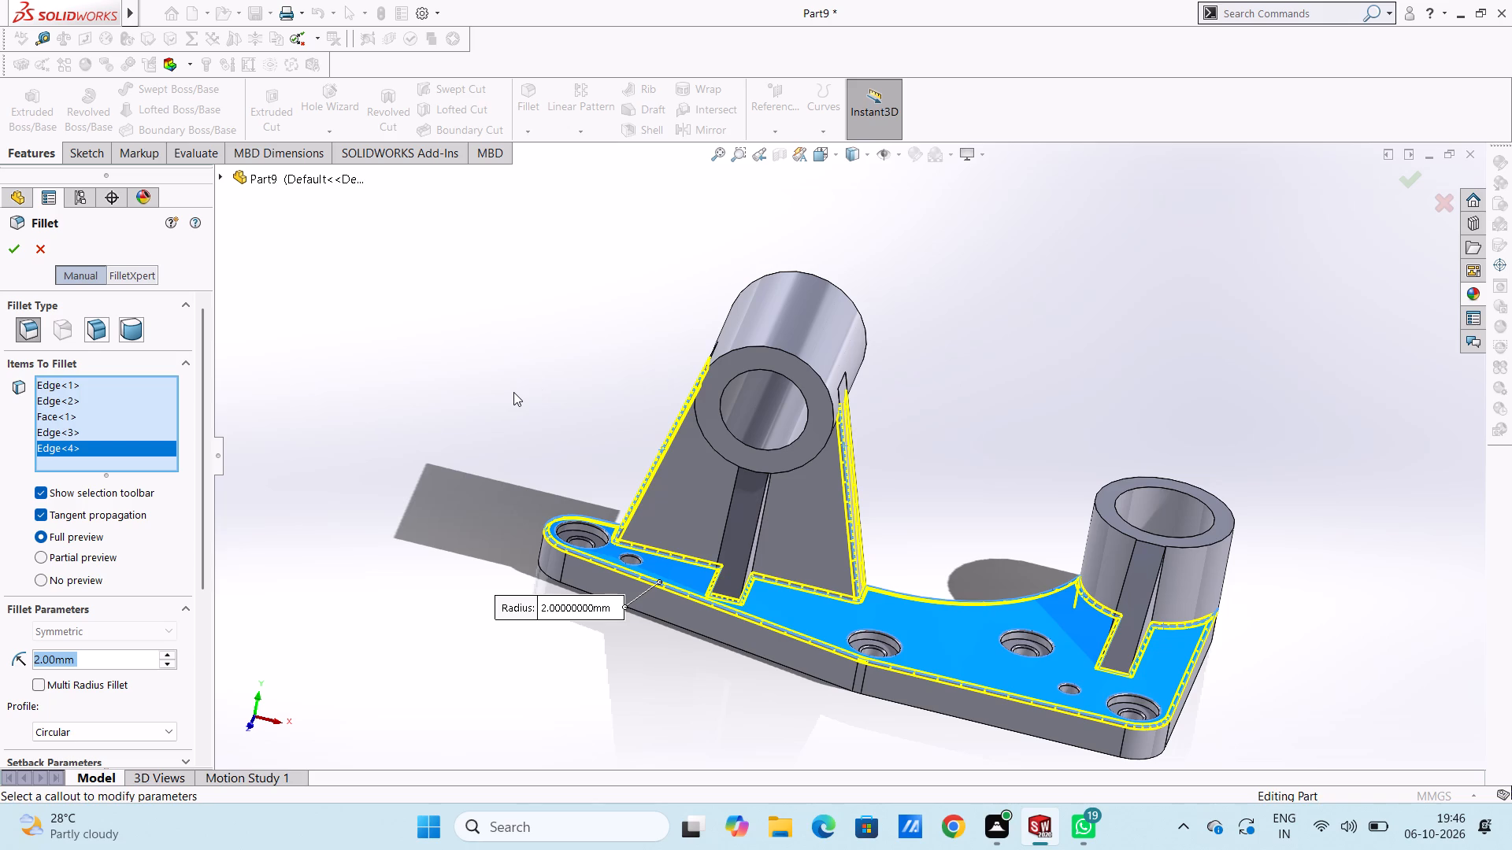
left_click(17, 250)
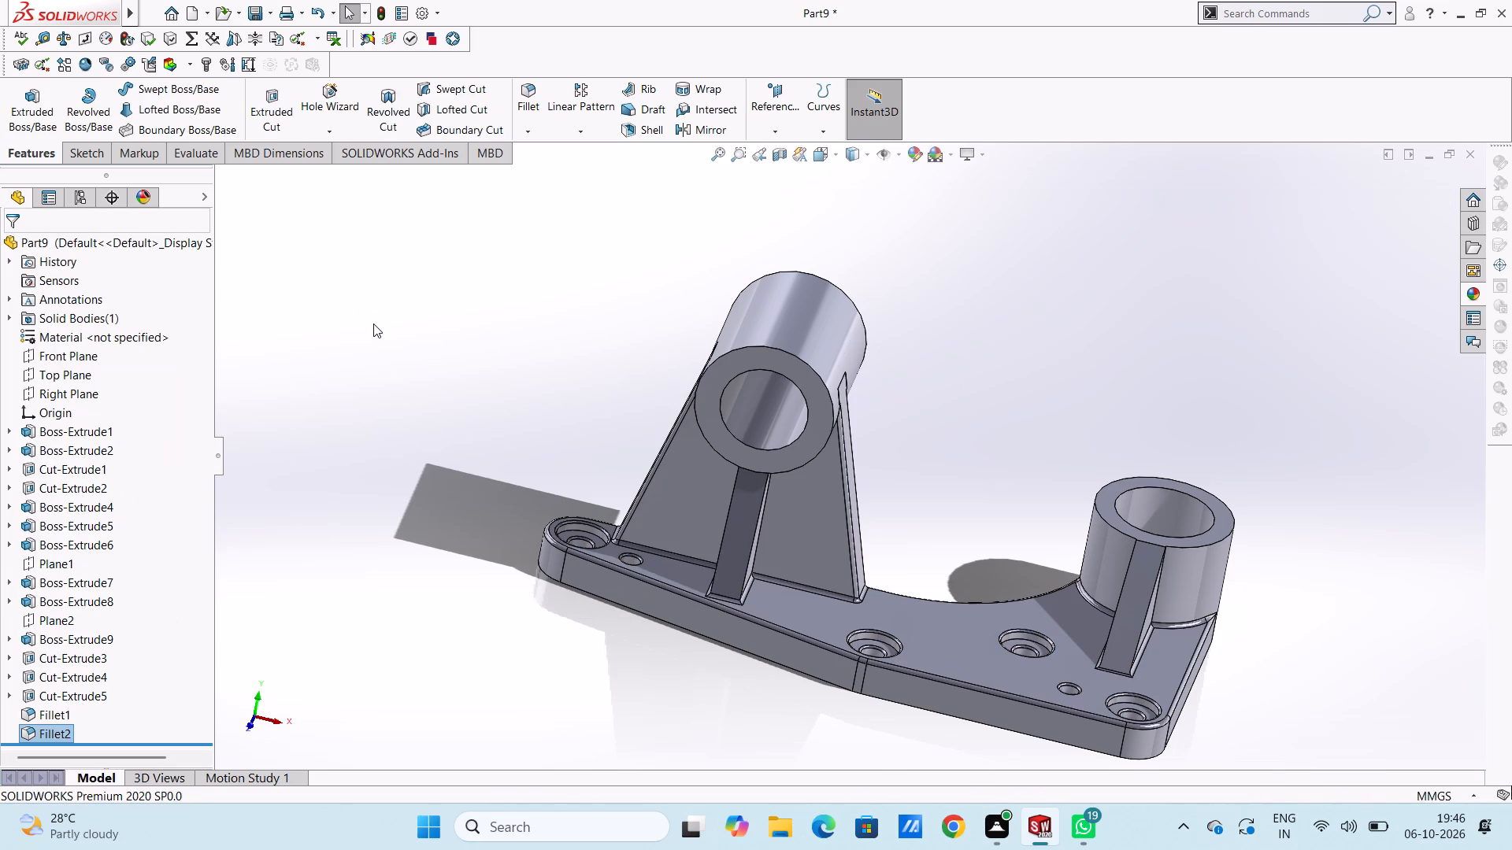
Examine the filleted bracket from several angles, checking the plate, the web and both ring bosses.
scroll(549, 372, "up", 2)
middle_click_drag(549, 372, 480, 314)
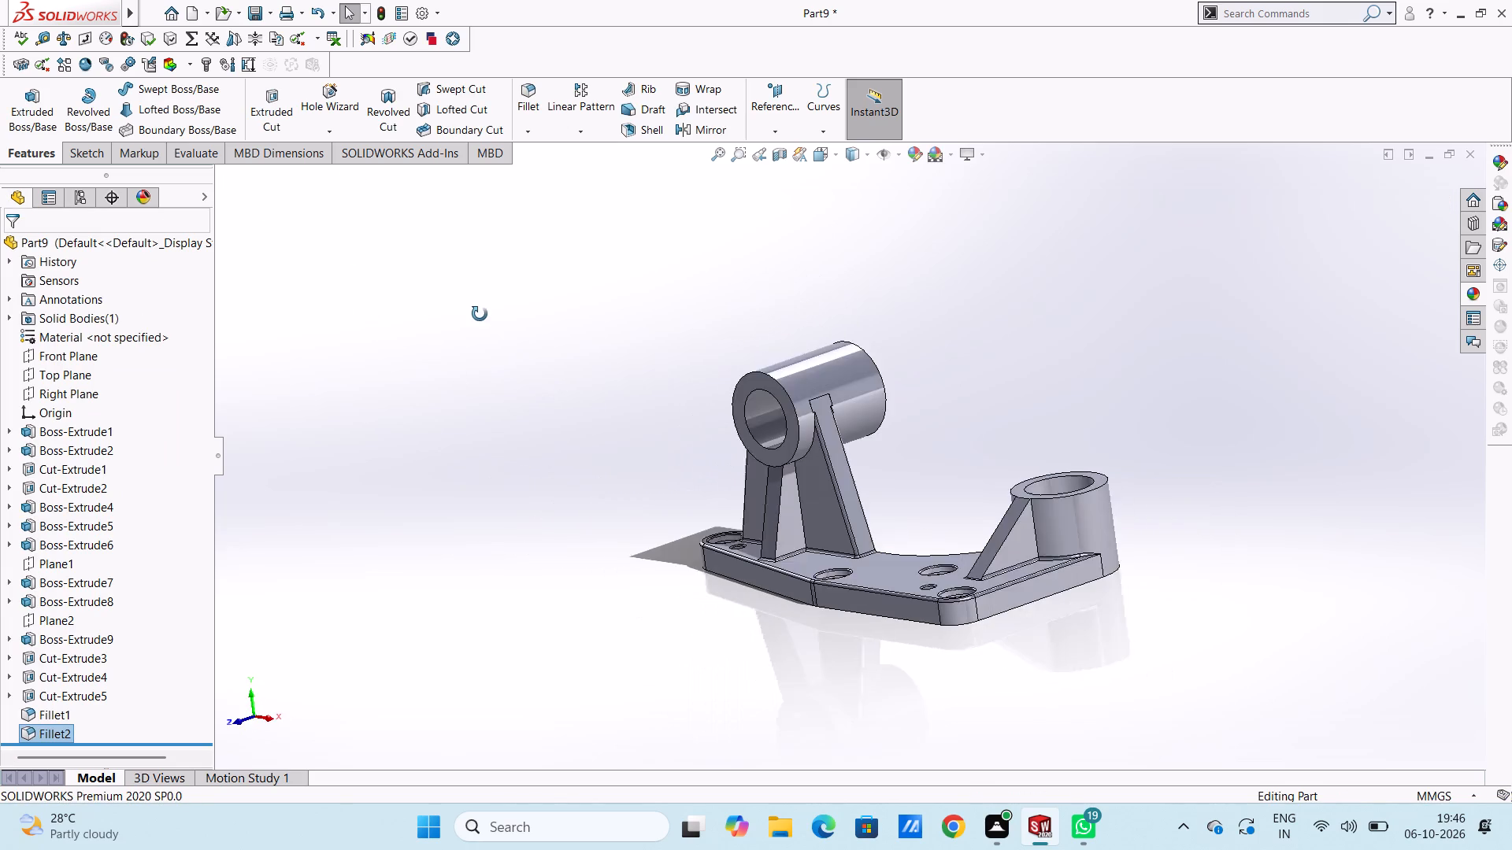
middle_click_drag(480, 314, 440, 308)
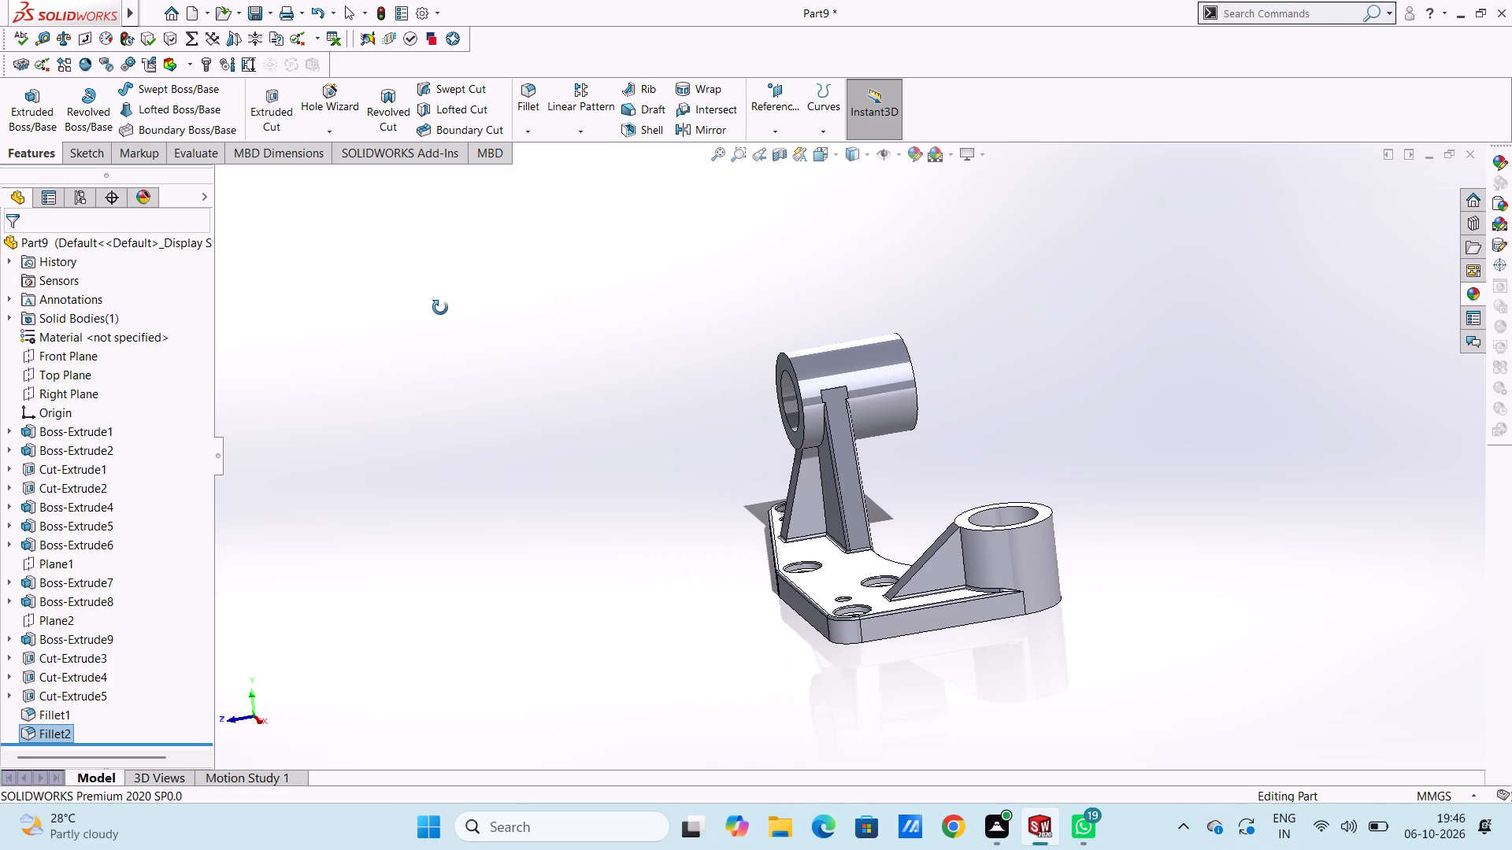
middle_click_drag(440, 308, 499, 323)
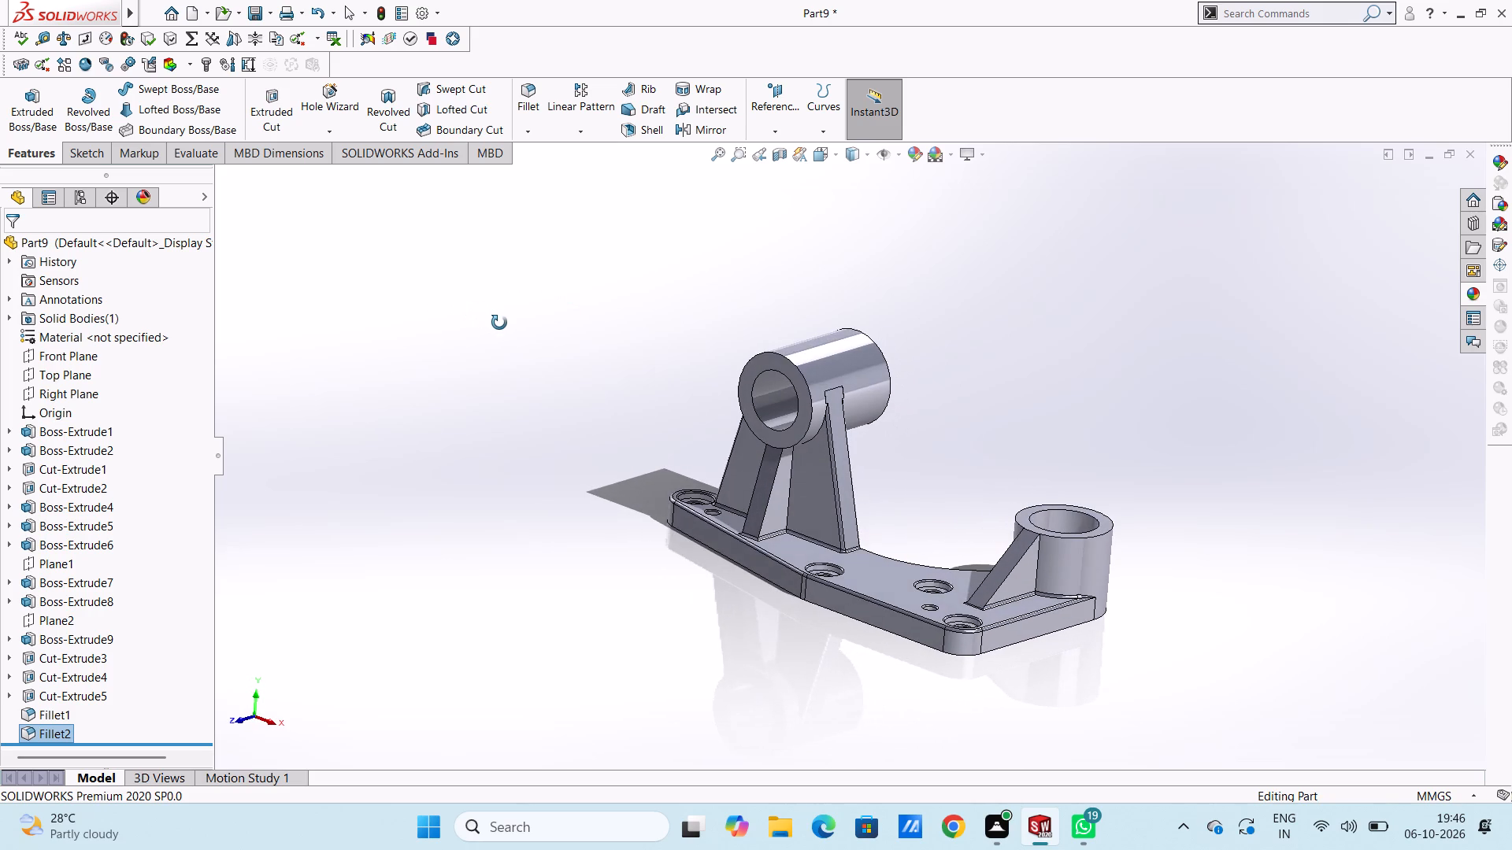
middle_click_drag(499, 323, 502, 325)
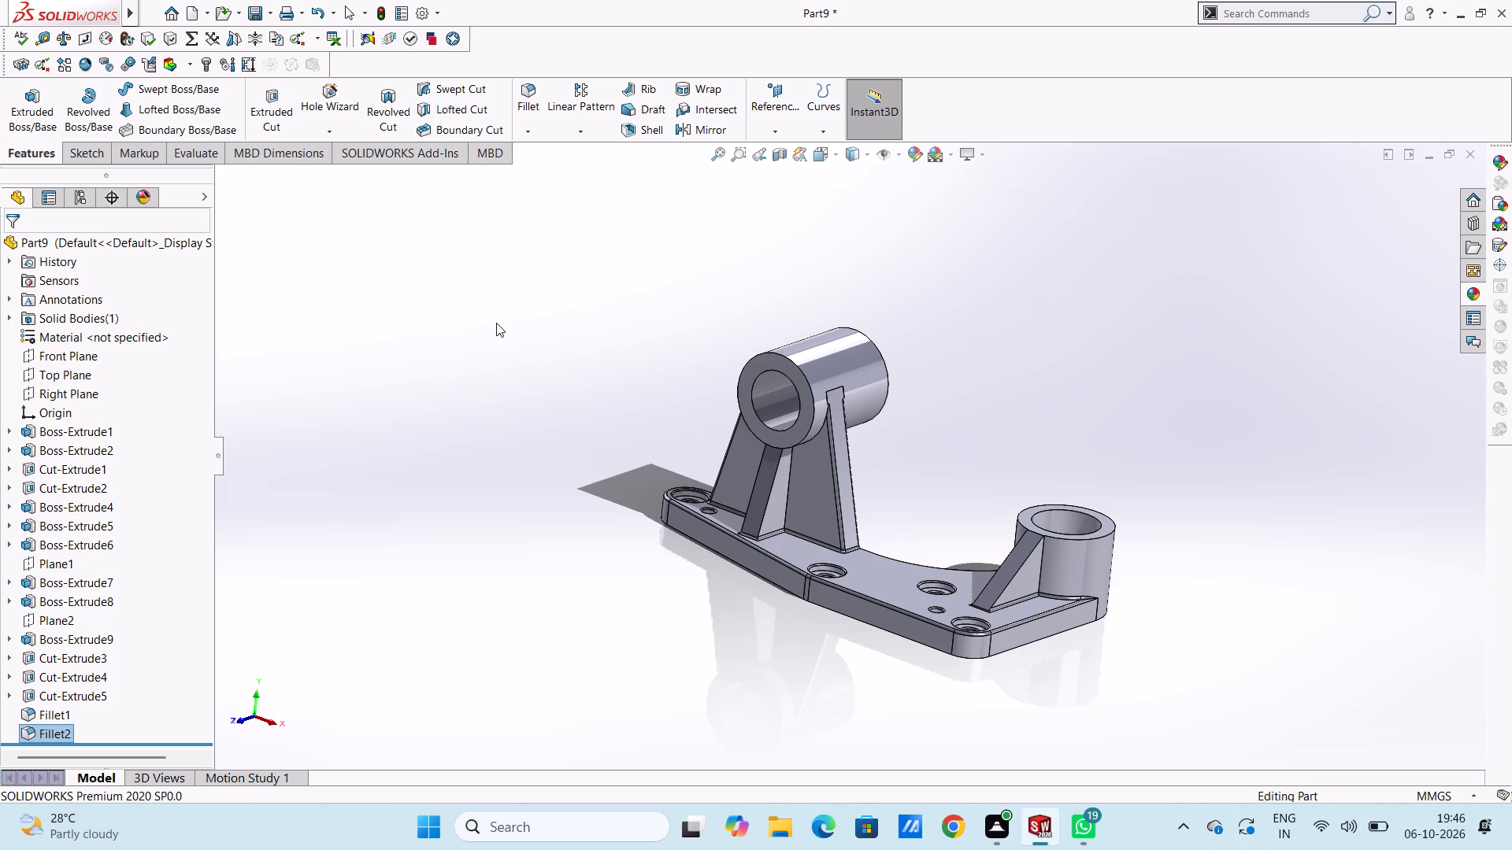
scroll(822, 434, "down", 5)
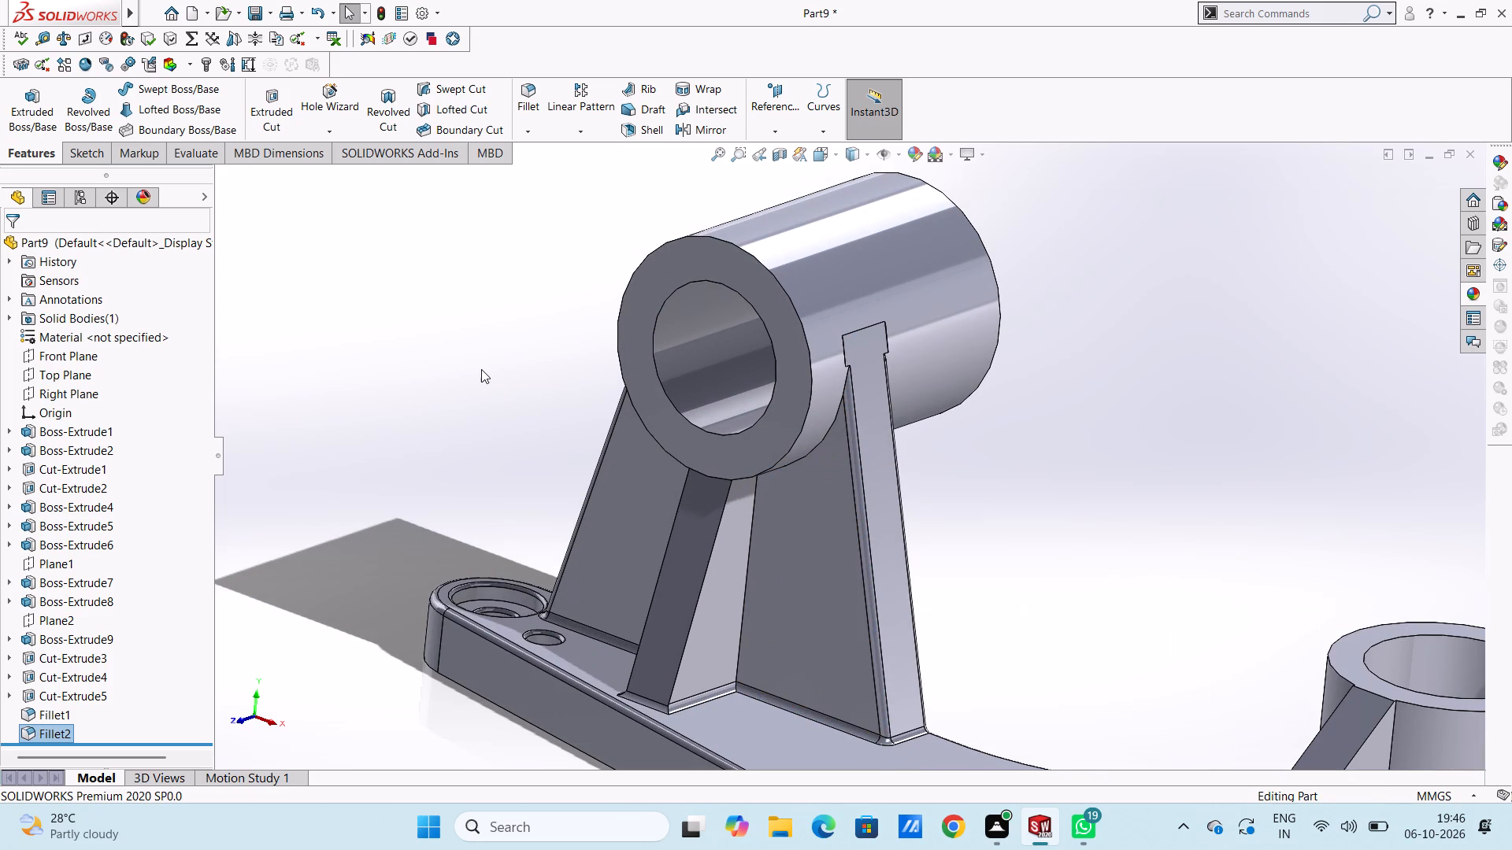
scroll(481, 369, "up", 3)
middle_click_drag(495, 373, 469, 375)
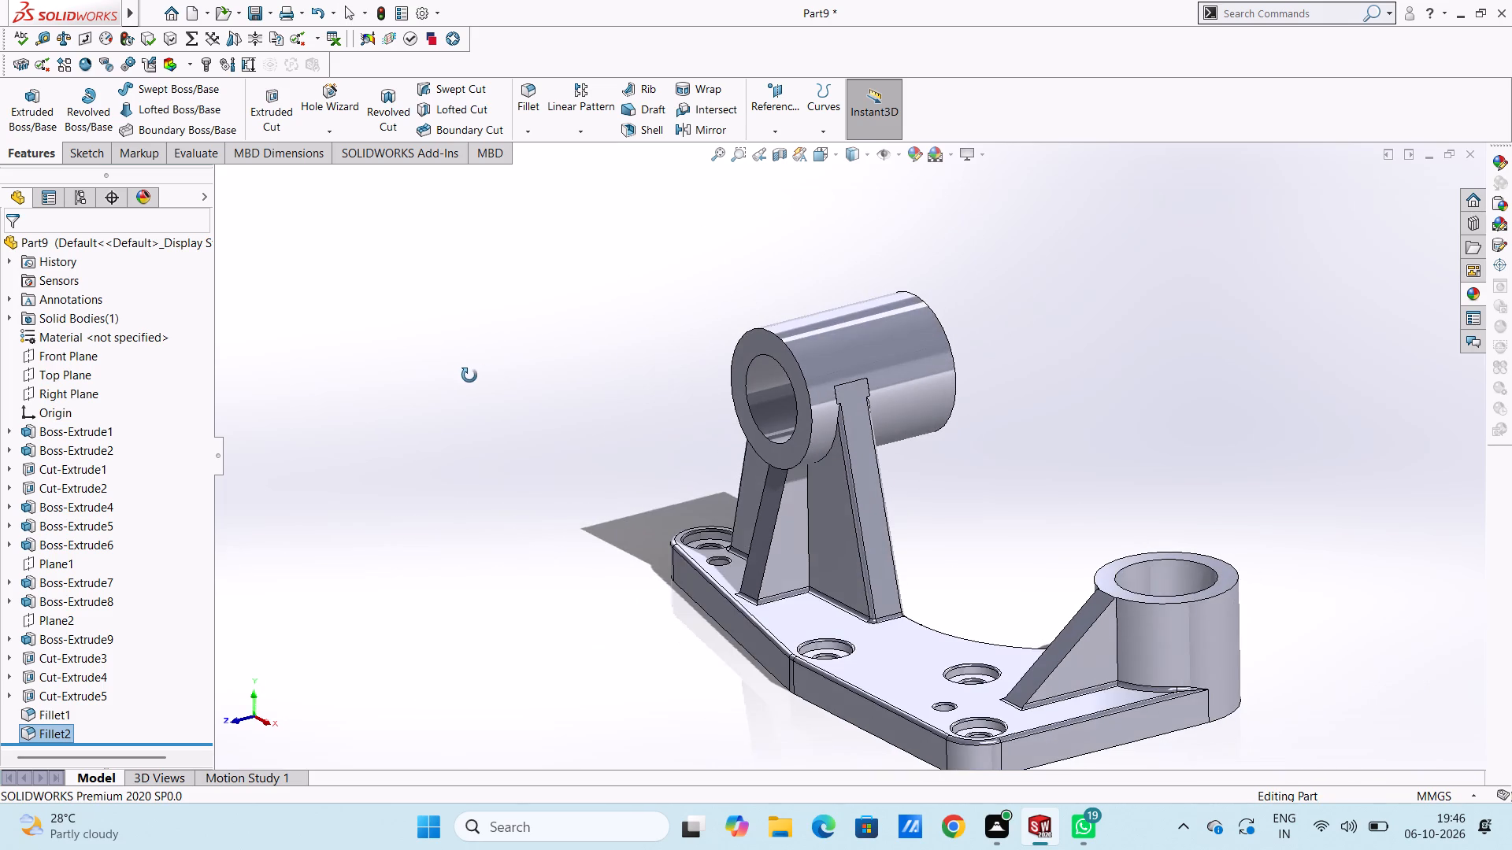
middle_click_drag(469, 375, 508, 392)
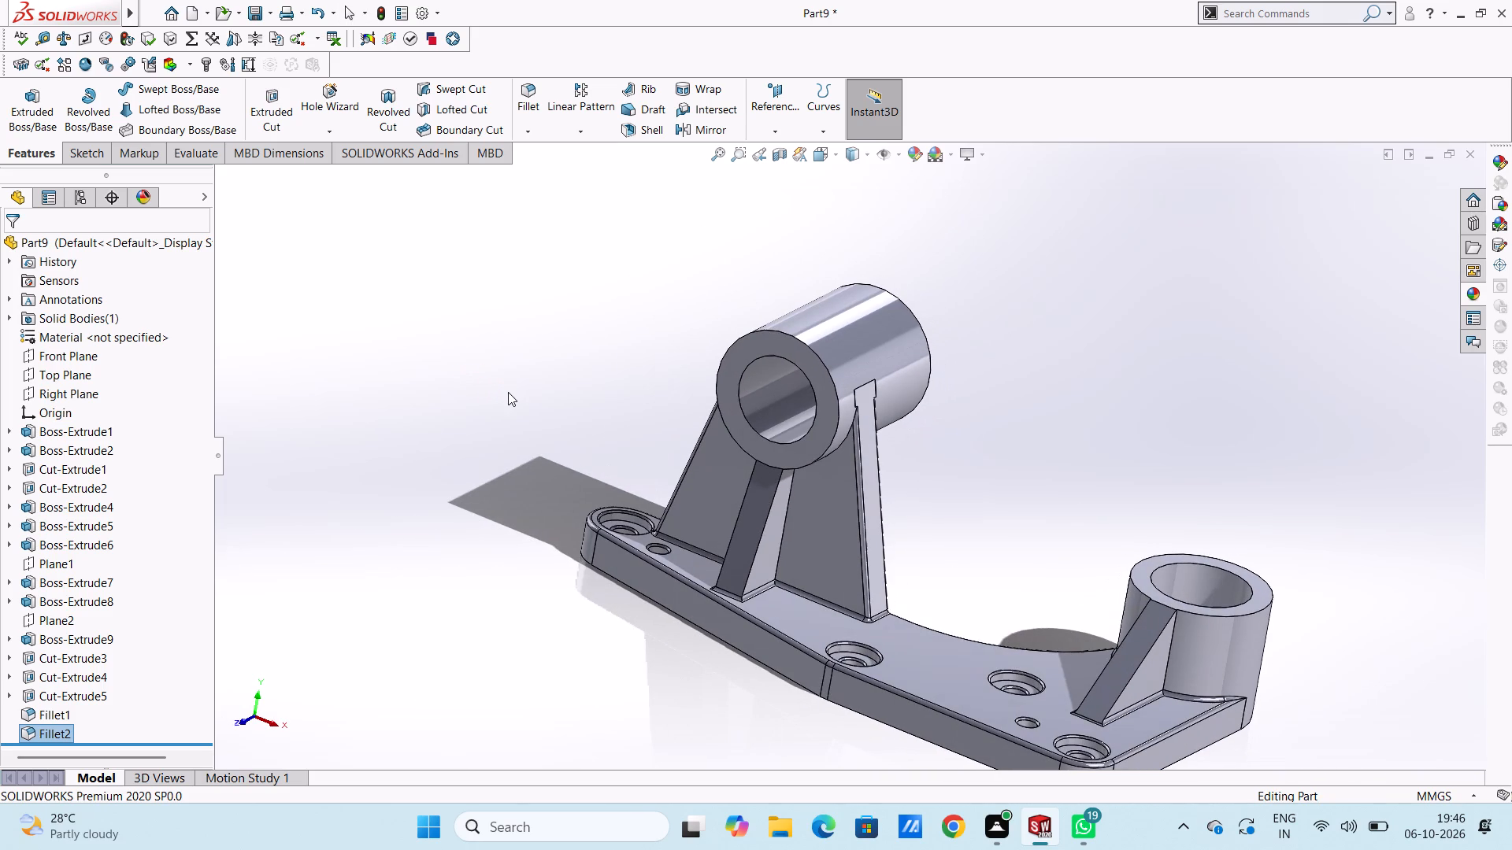
Start a symmetric fillet on the horizontal boss rib's two sloping outer edges and its two corner edges against the web.
scroll(732, 444, "down", 1)
scroll(865, 495, "down", 2)
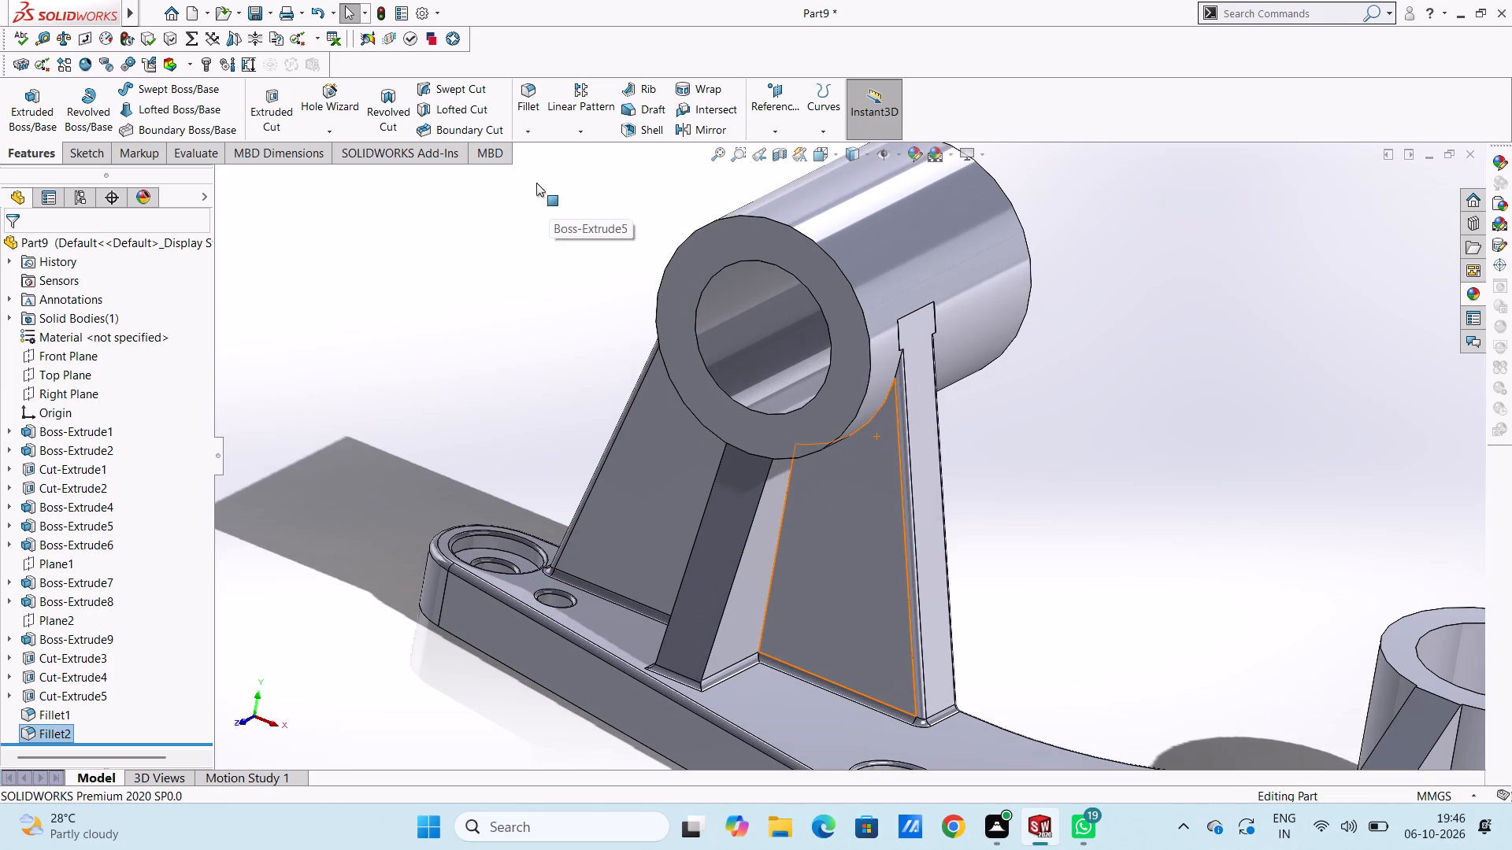
left_click(523, 91)
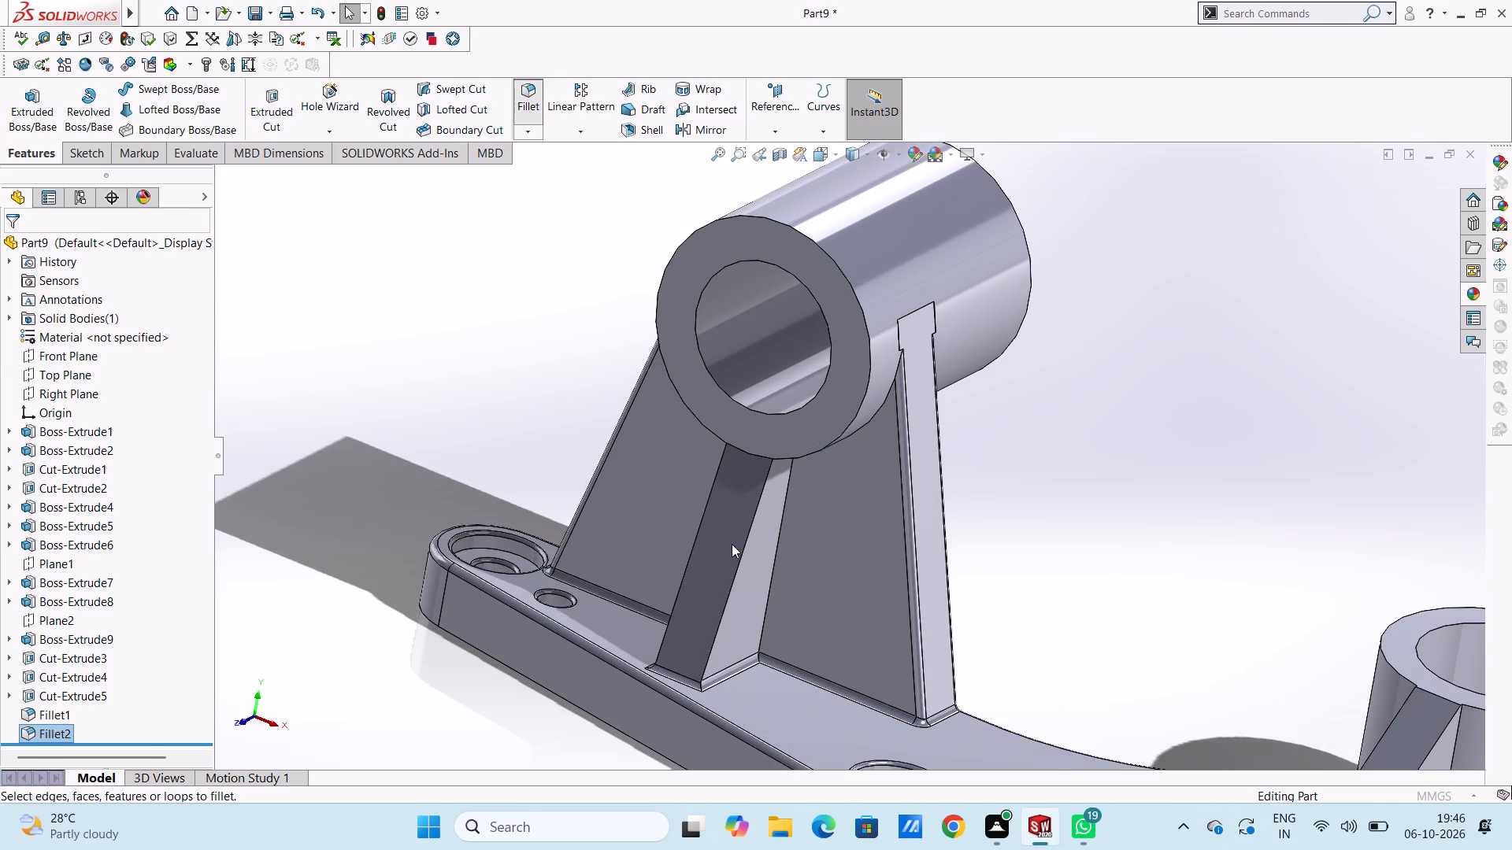
left_click(743, 552)
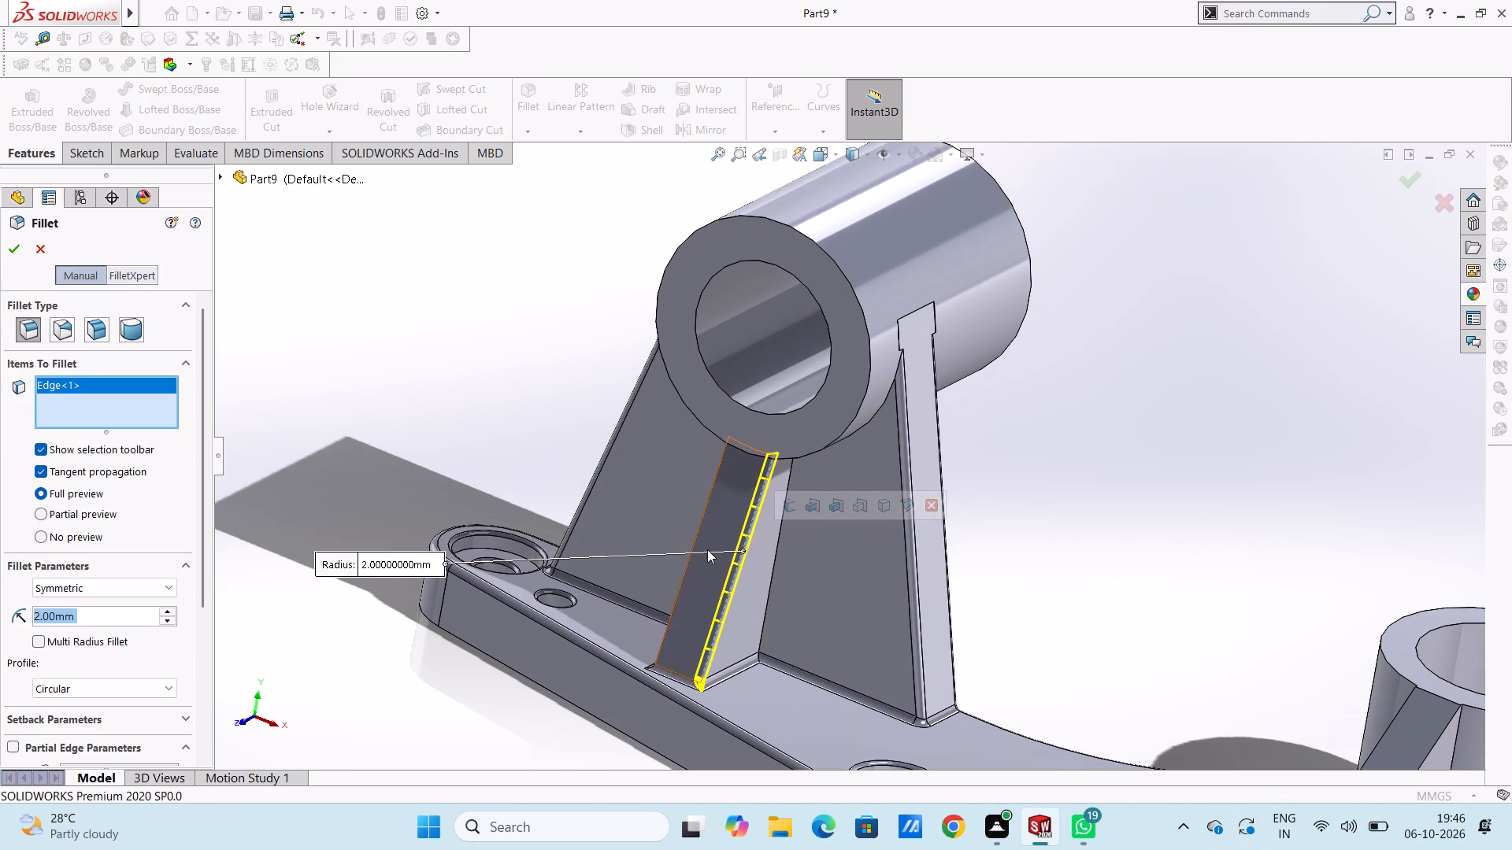
left_click(700, 528)
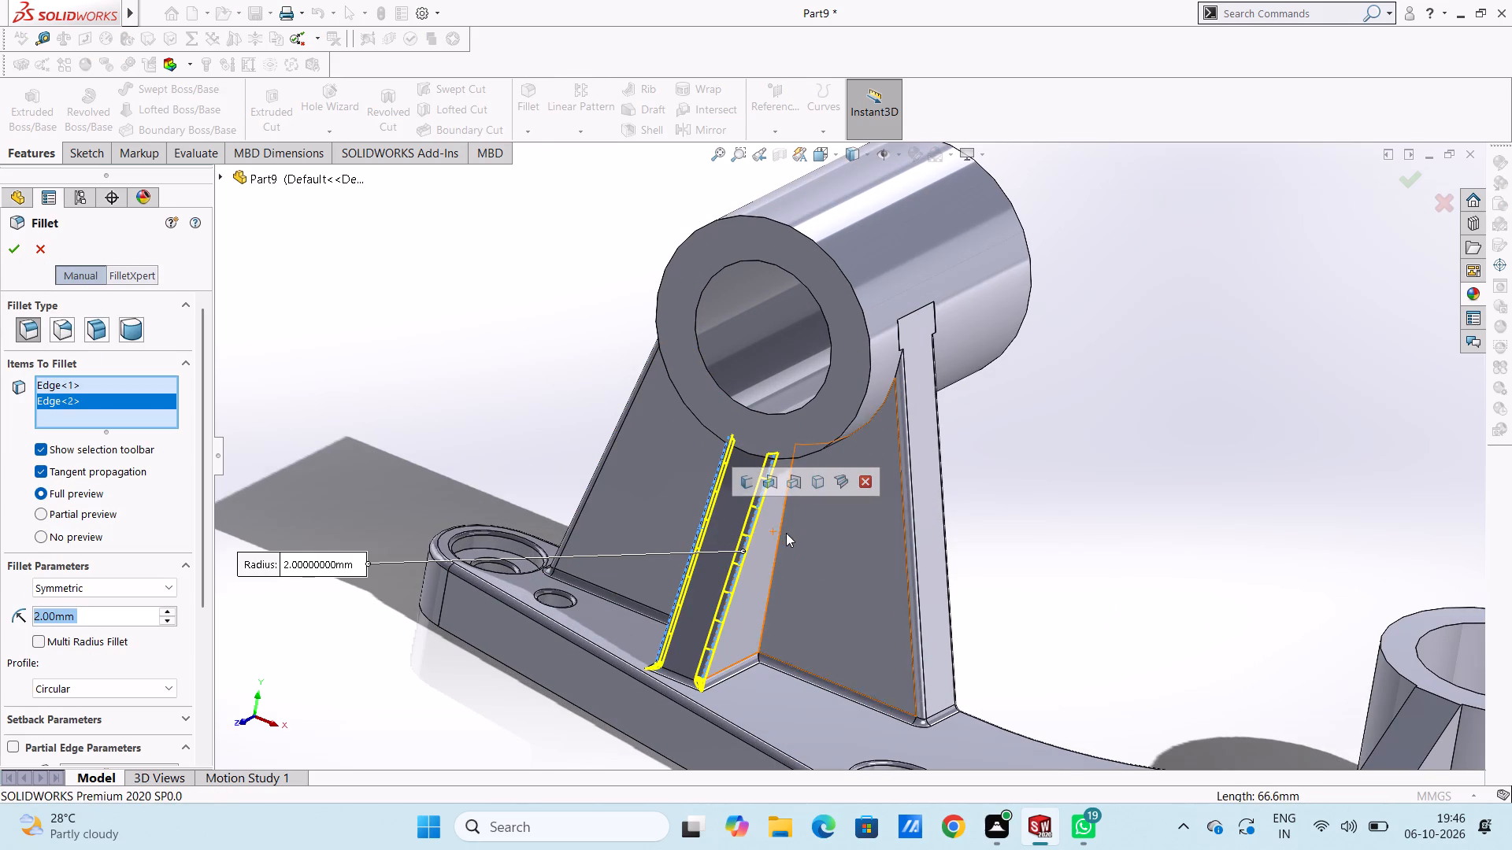
left_click(781, 527)
middle_click_drag(547, 356, 615, 428)
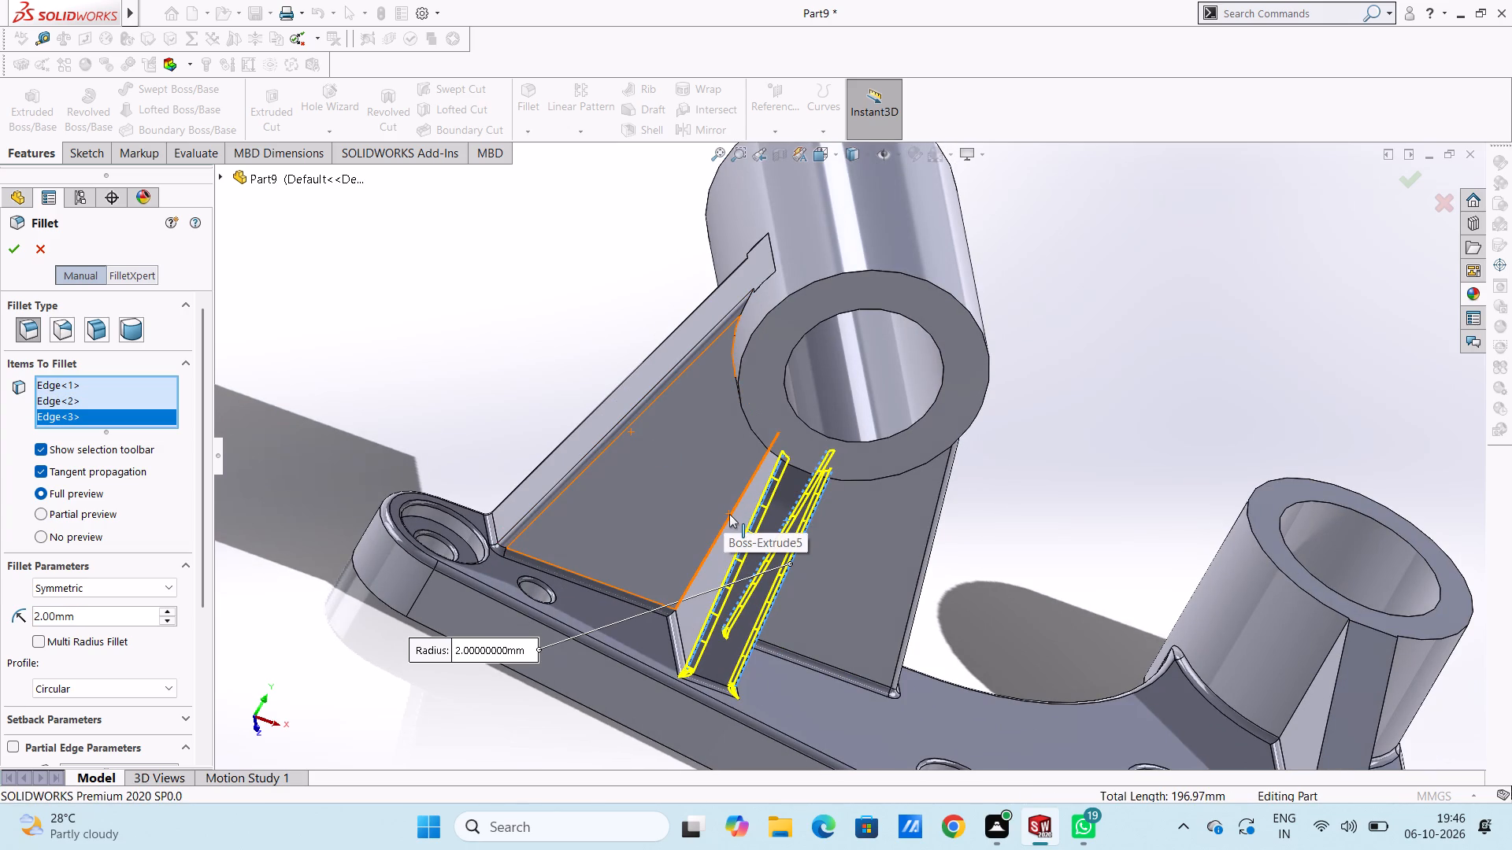
left_click(729, 515)
scroll(1059, 504, "up", 4)
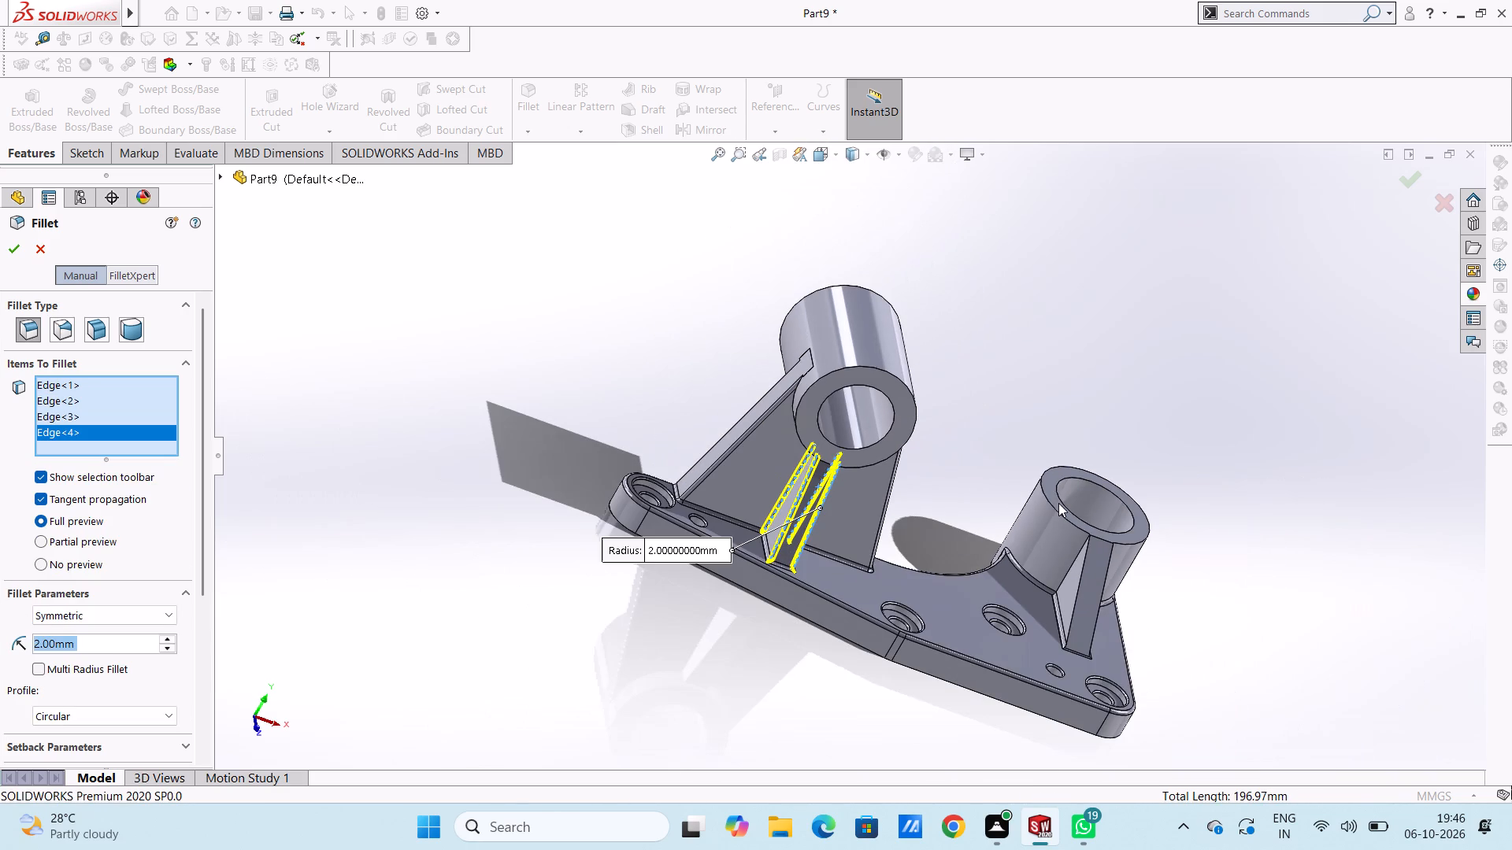
Add the two vertical edges where the smaller rib meets the vertical ring boss to the fillet selection.
middle_click_drag(1026, 481, 999, 462)
scroll(1080, 534, "down", 5)
middle_click_drag(1158, 630, 1165, 634)
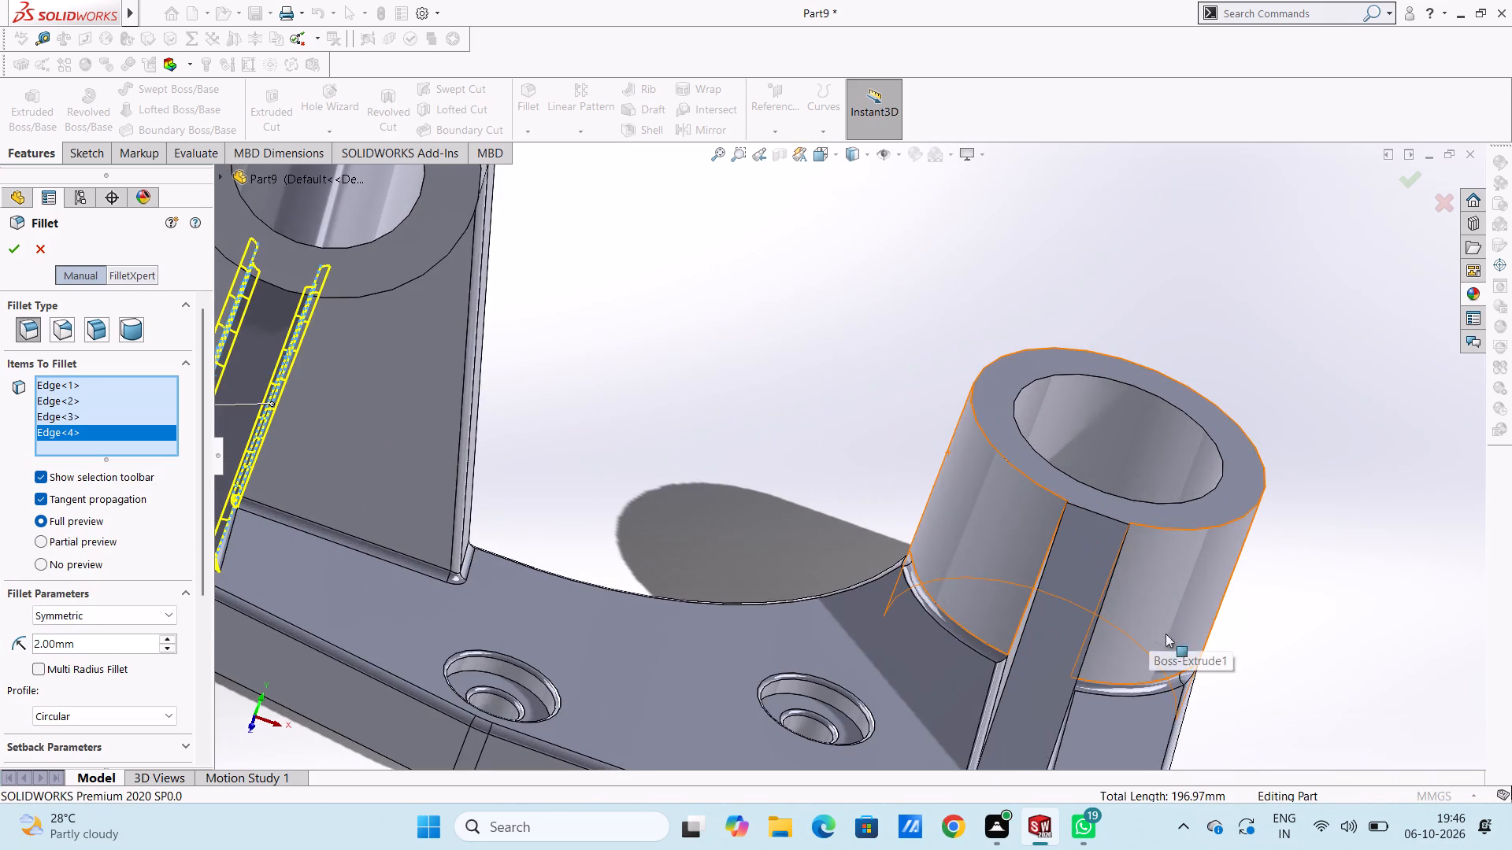
middle_click_drag(1165, 634, 1195, 655)
left_click(1054, 604)
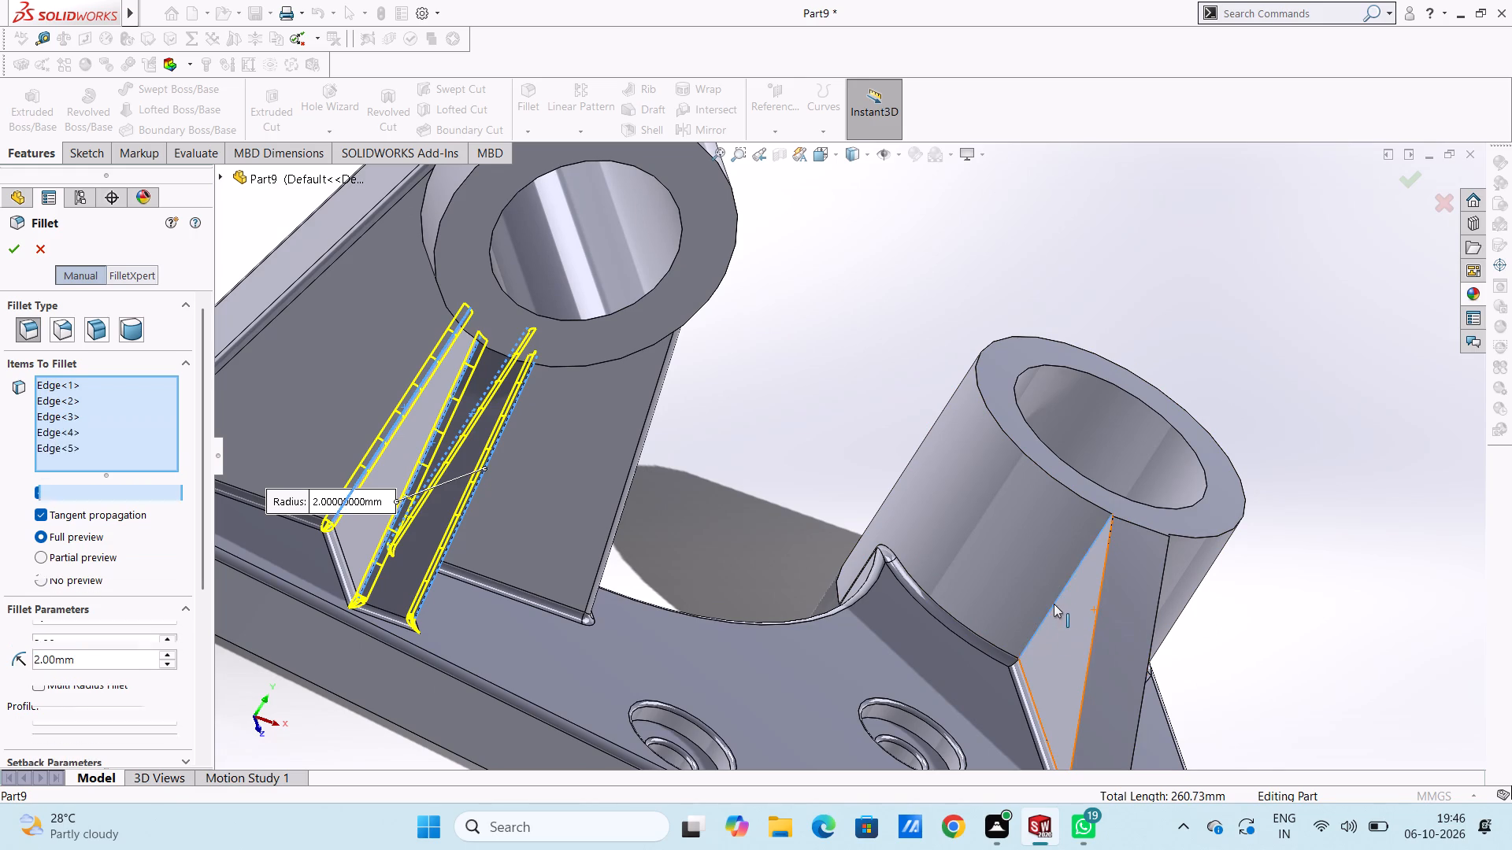
middle_click_drag(1286, 623, 1179, 578)
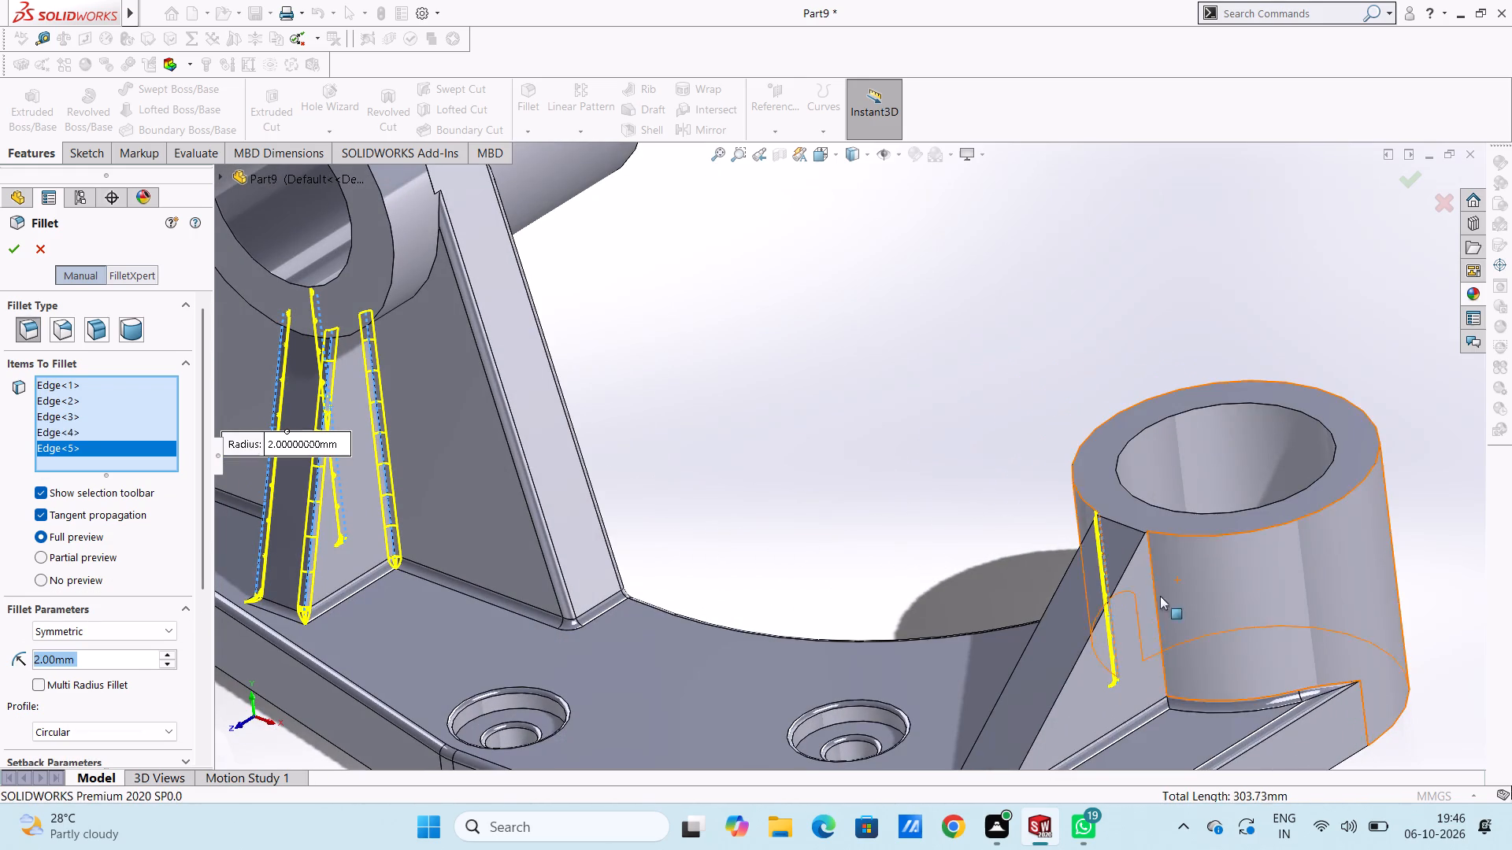
left_click(1156, 609)
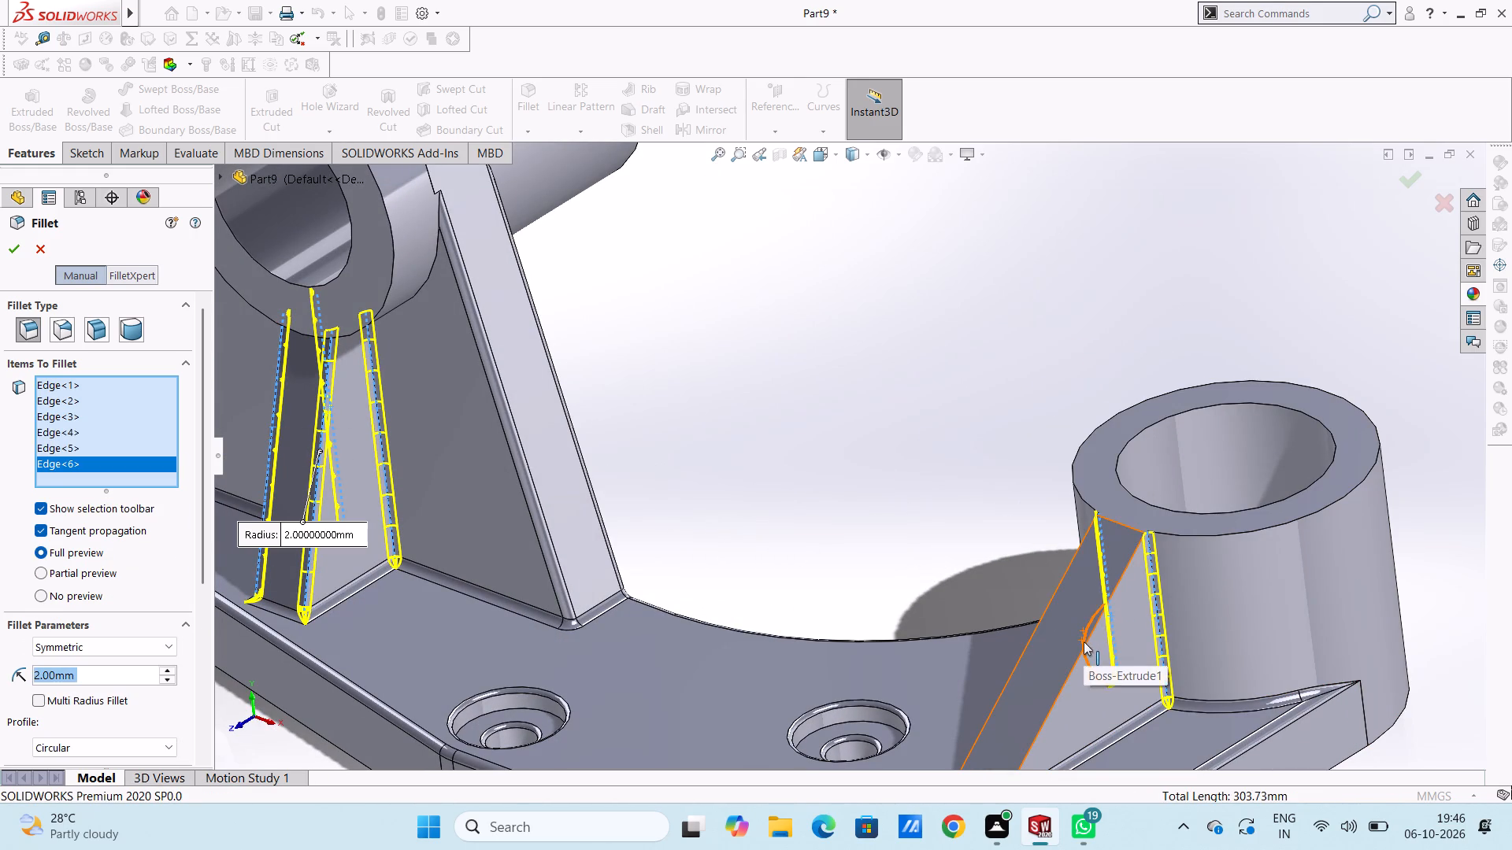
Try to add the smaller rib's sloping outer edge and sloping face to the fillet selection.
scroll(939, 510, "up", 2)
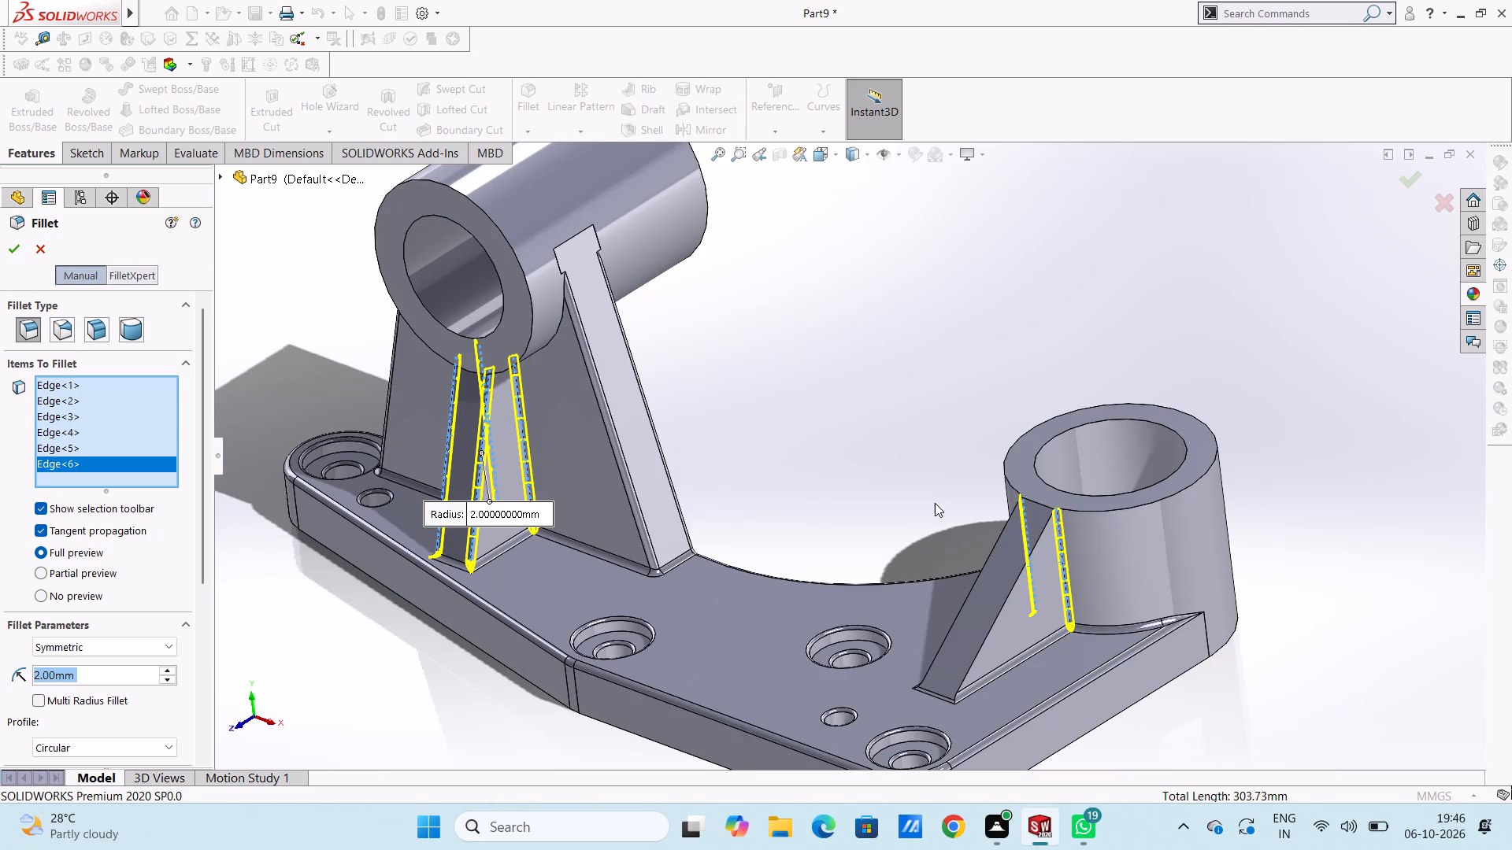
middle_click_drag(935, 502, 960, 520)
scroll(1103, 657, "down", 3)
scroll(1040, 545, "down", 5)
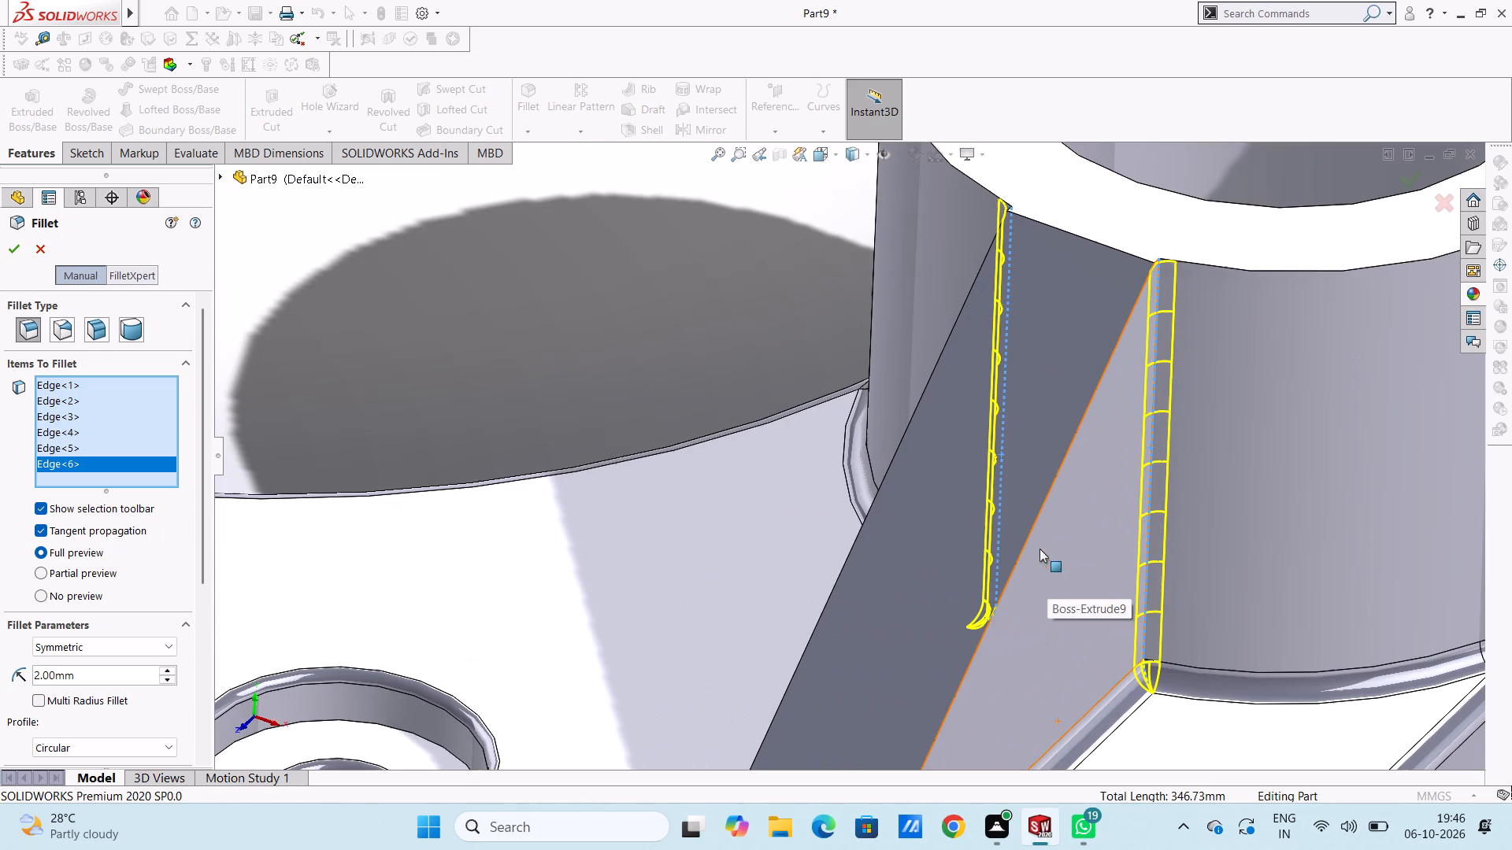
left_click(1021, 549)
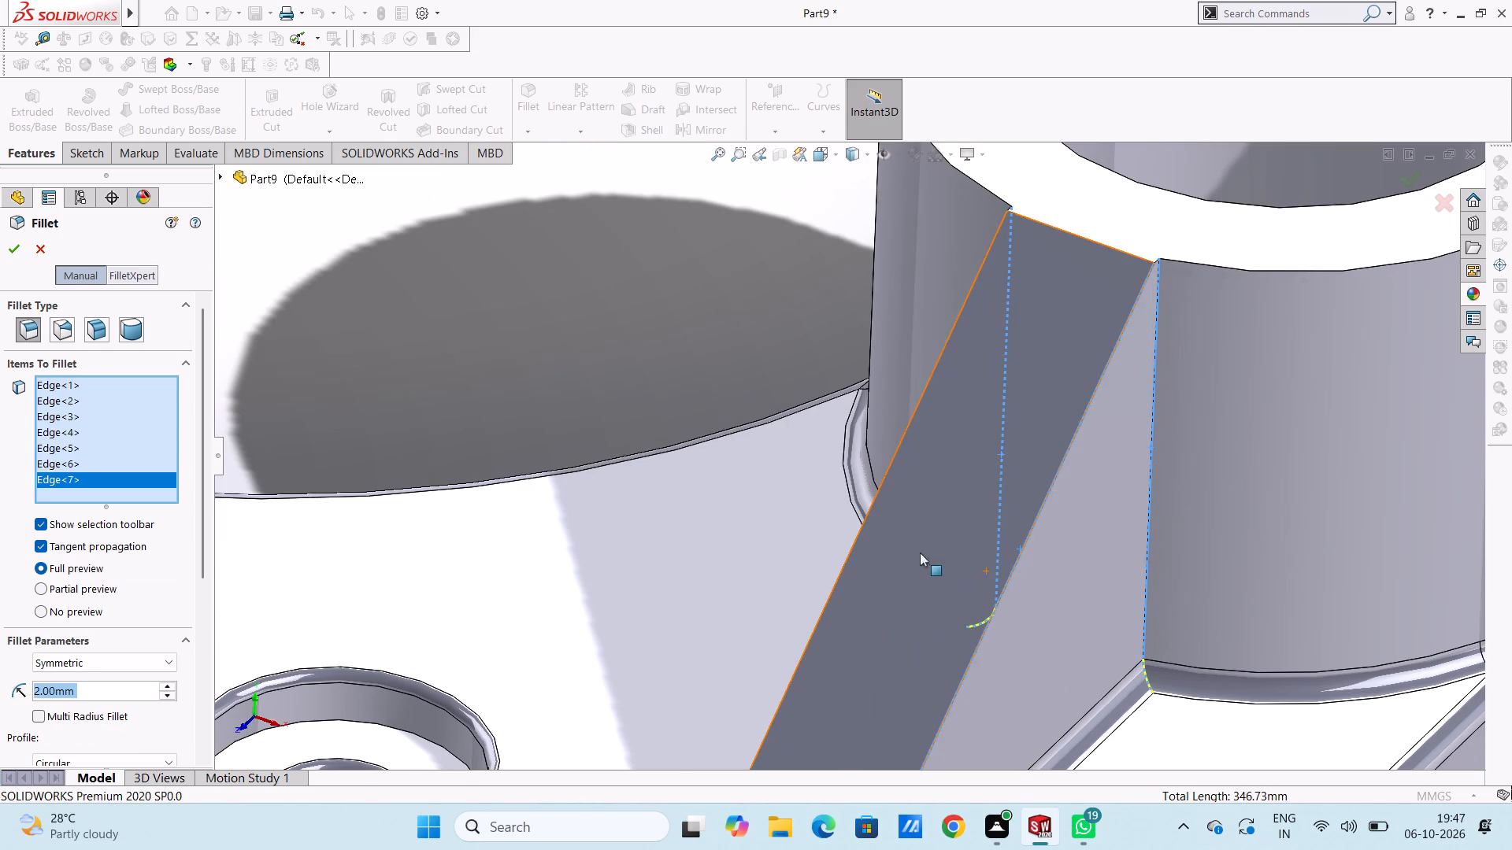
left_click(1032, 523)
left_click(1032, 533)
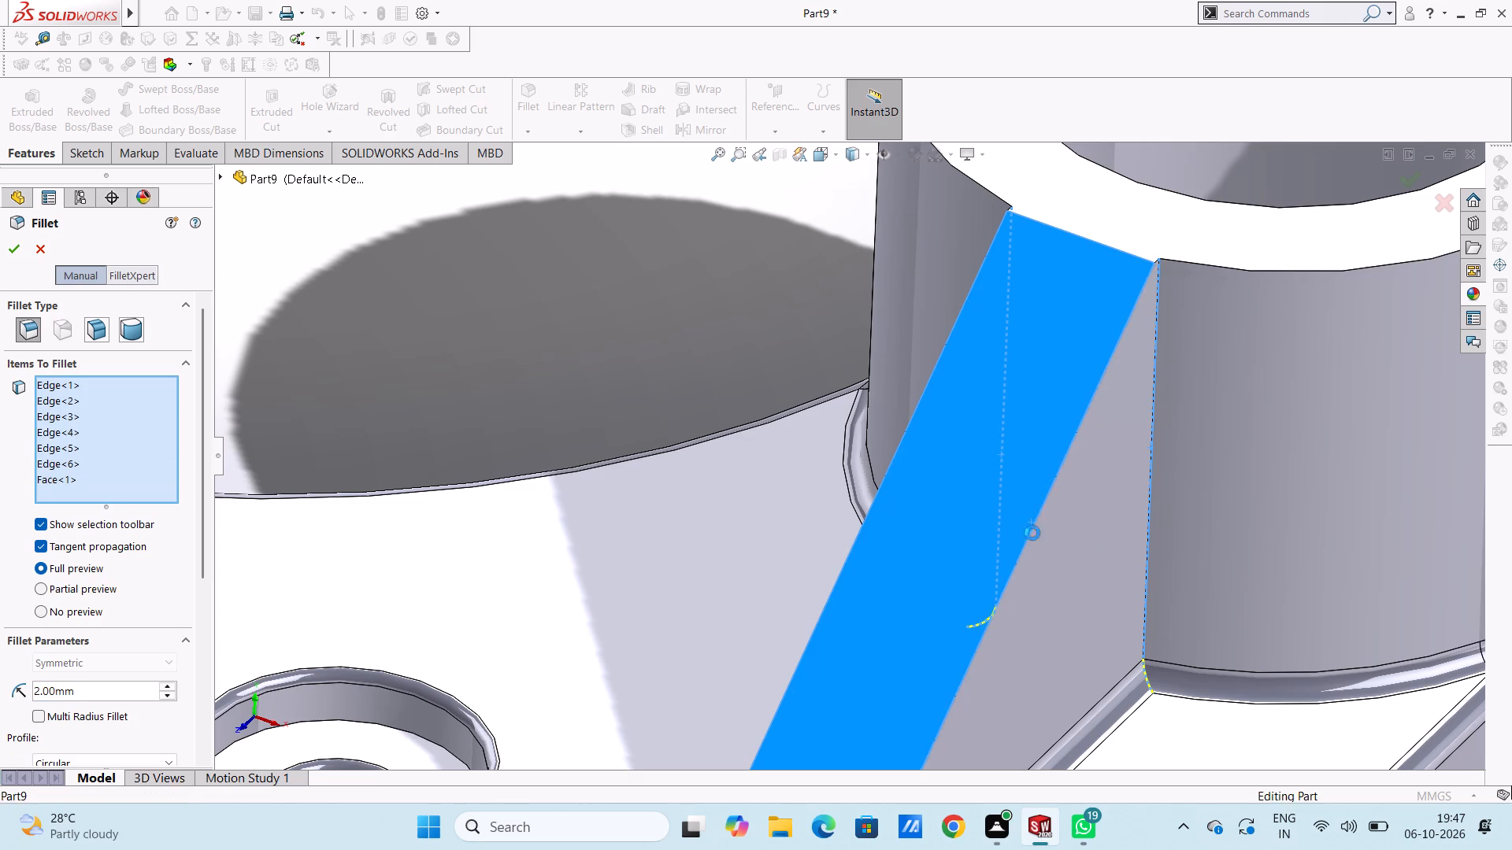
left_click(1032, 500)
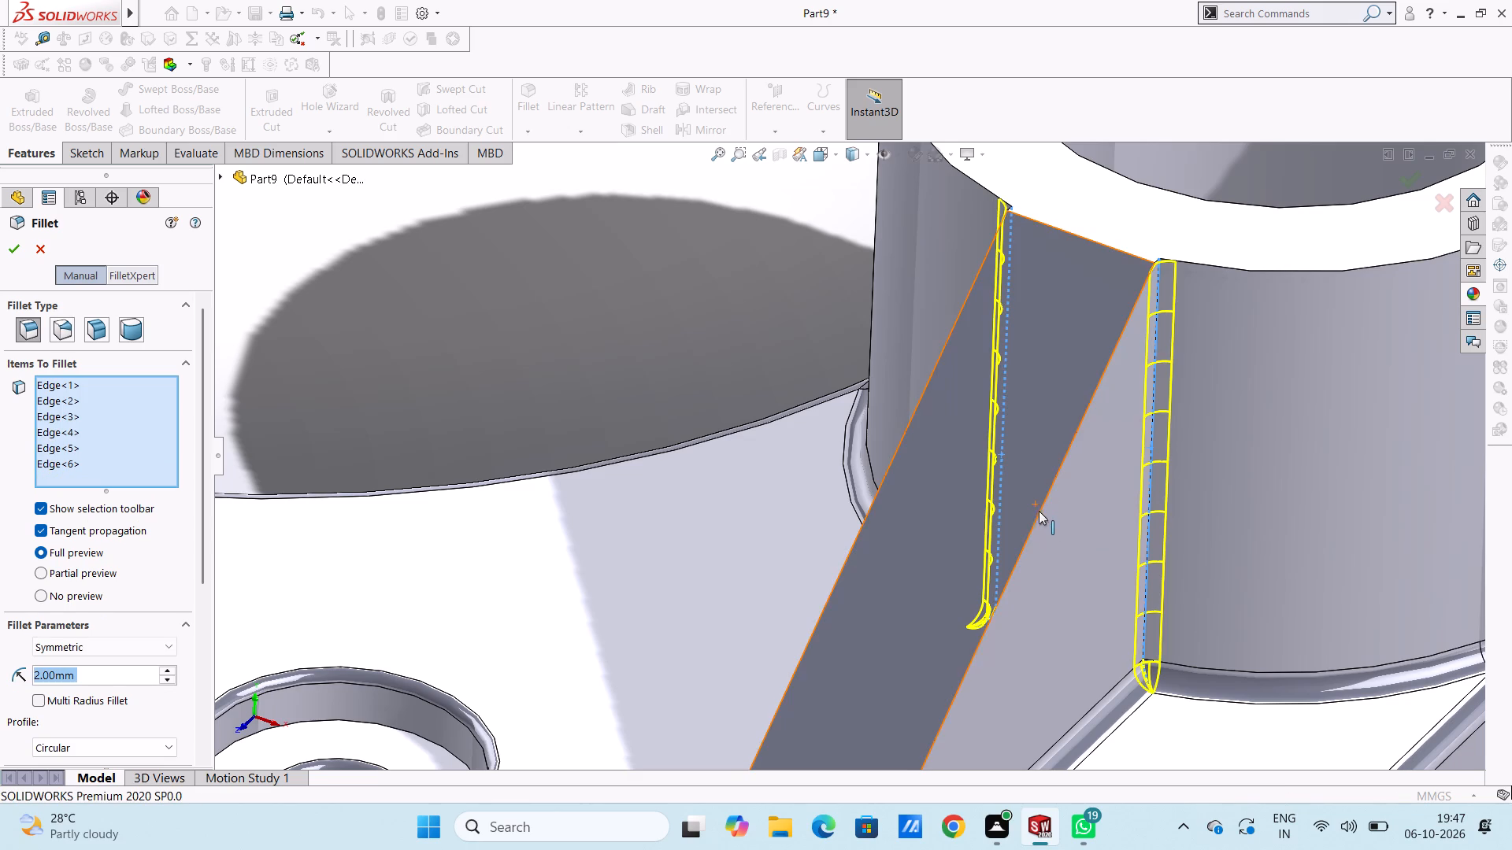
Set the fillet radius to 5 mm for the selected rib edges and apply the fillet.
scroll(799, 410, "up", 10)
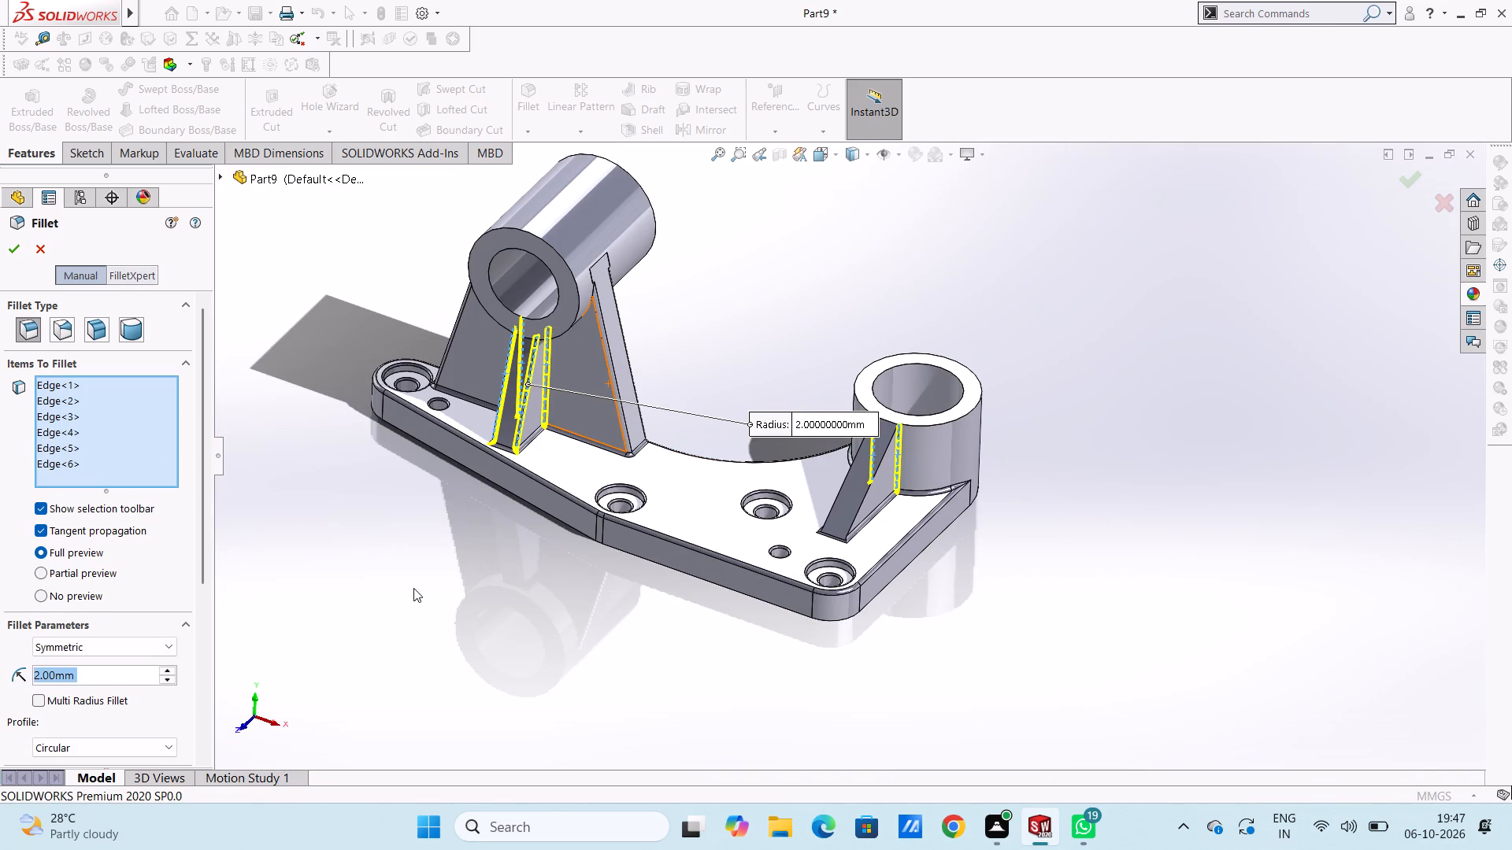
key("5")
key("Return")
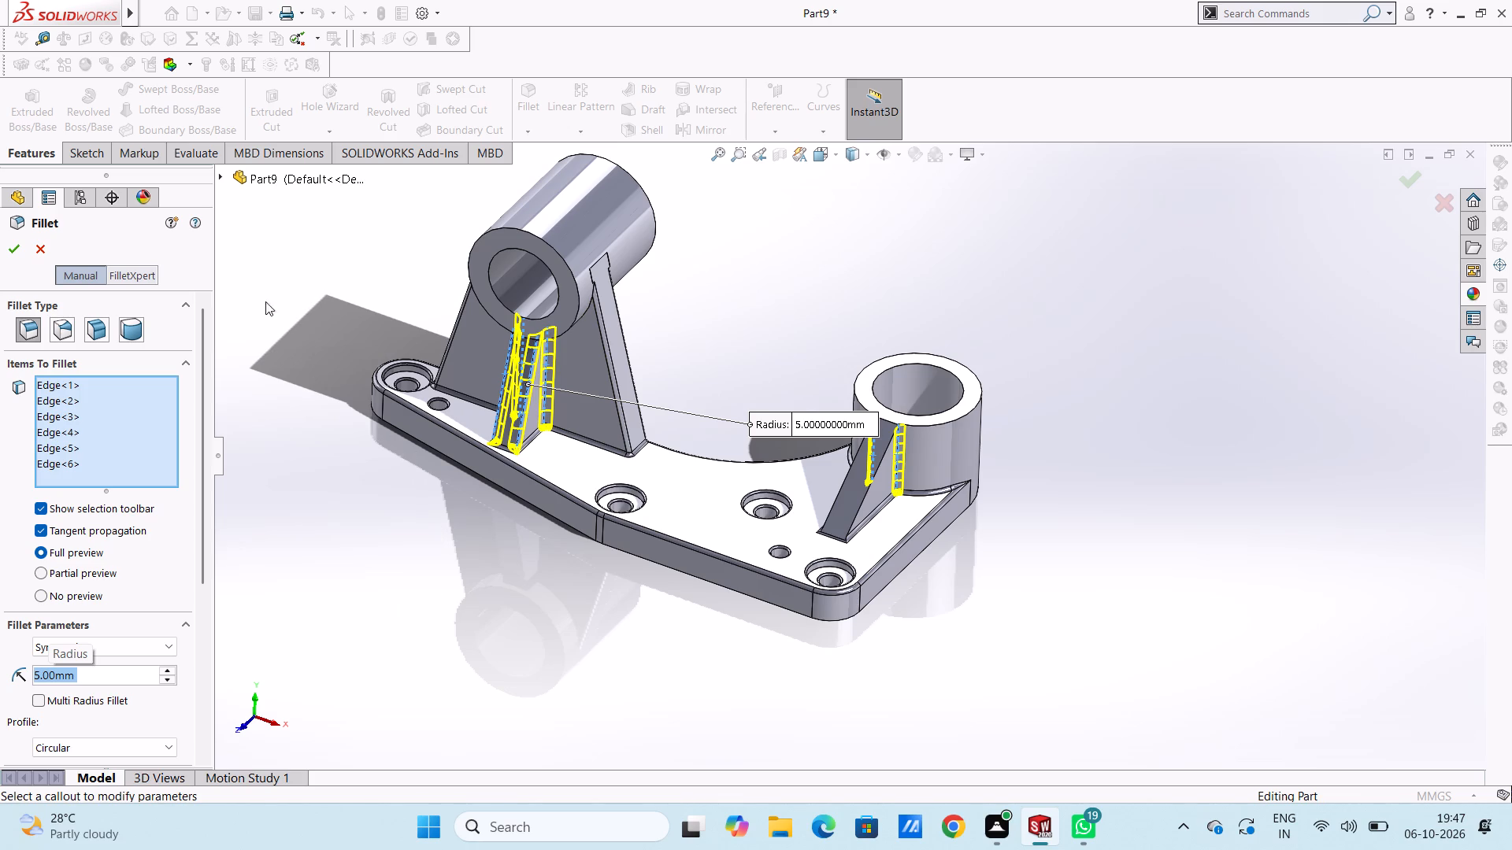
left_click(11, 248)
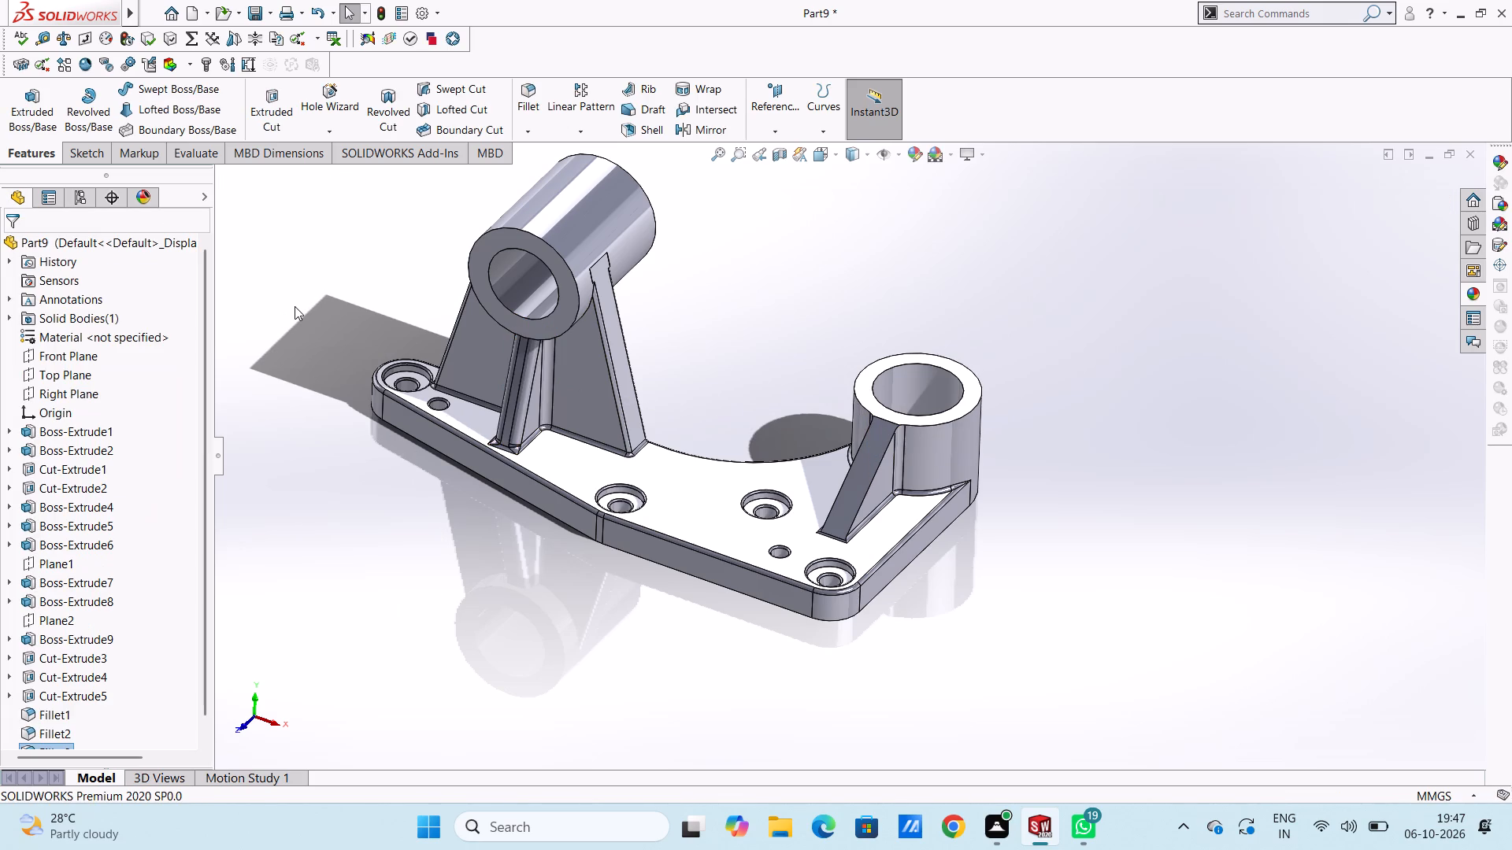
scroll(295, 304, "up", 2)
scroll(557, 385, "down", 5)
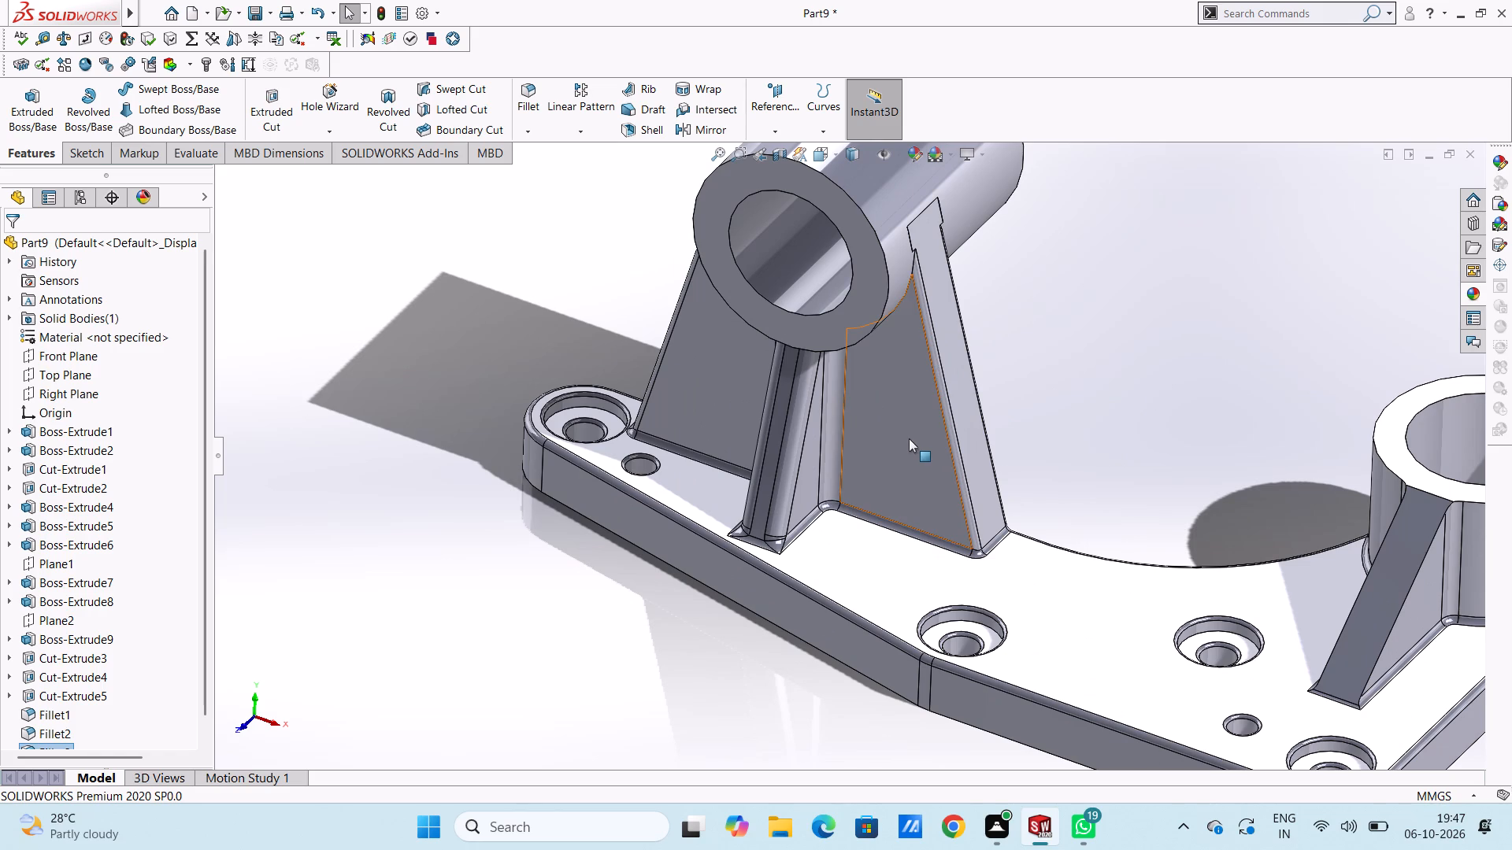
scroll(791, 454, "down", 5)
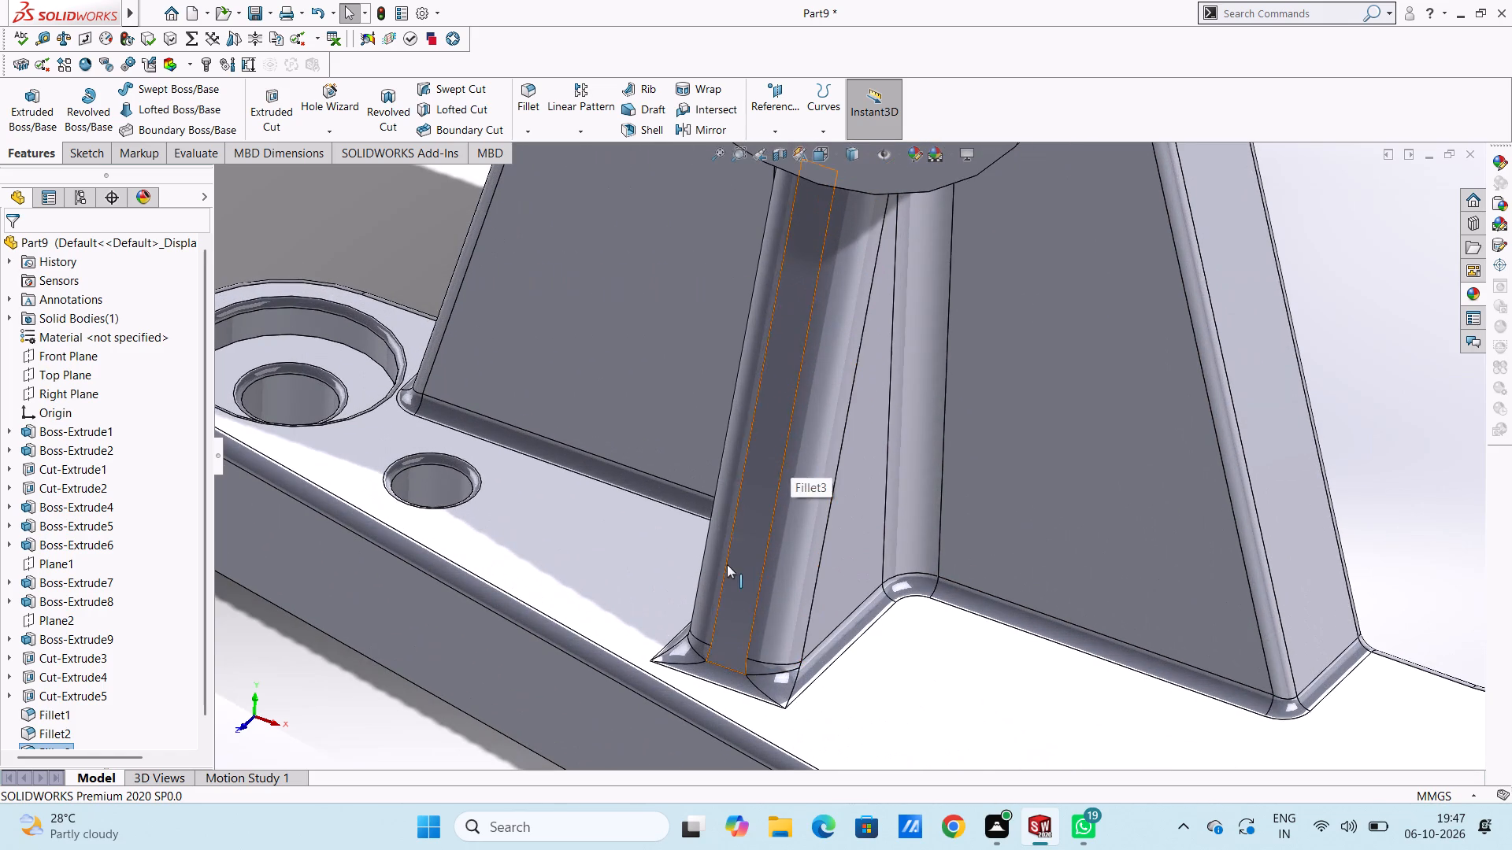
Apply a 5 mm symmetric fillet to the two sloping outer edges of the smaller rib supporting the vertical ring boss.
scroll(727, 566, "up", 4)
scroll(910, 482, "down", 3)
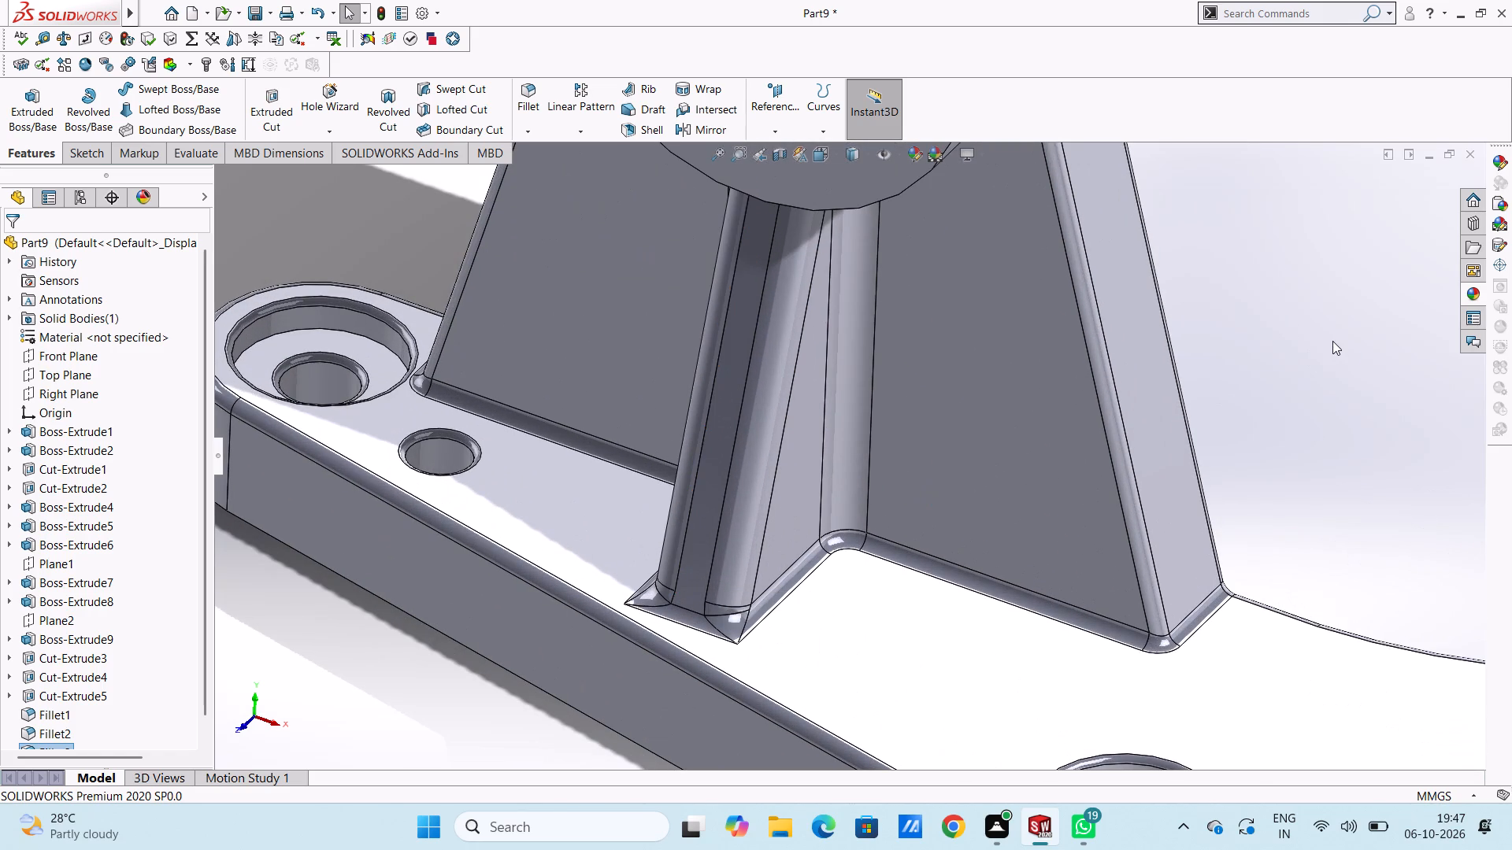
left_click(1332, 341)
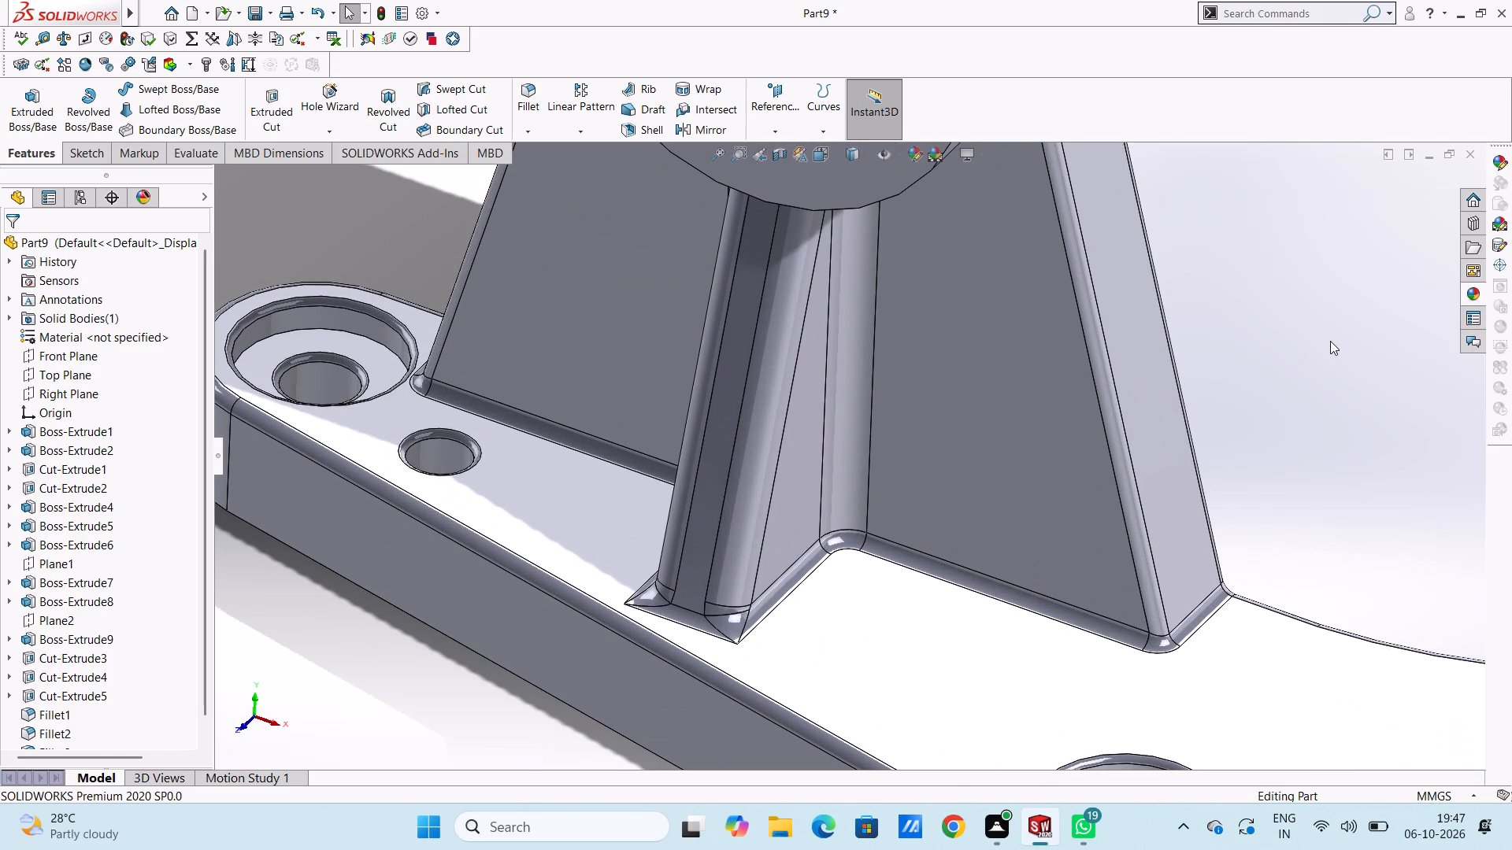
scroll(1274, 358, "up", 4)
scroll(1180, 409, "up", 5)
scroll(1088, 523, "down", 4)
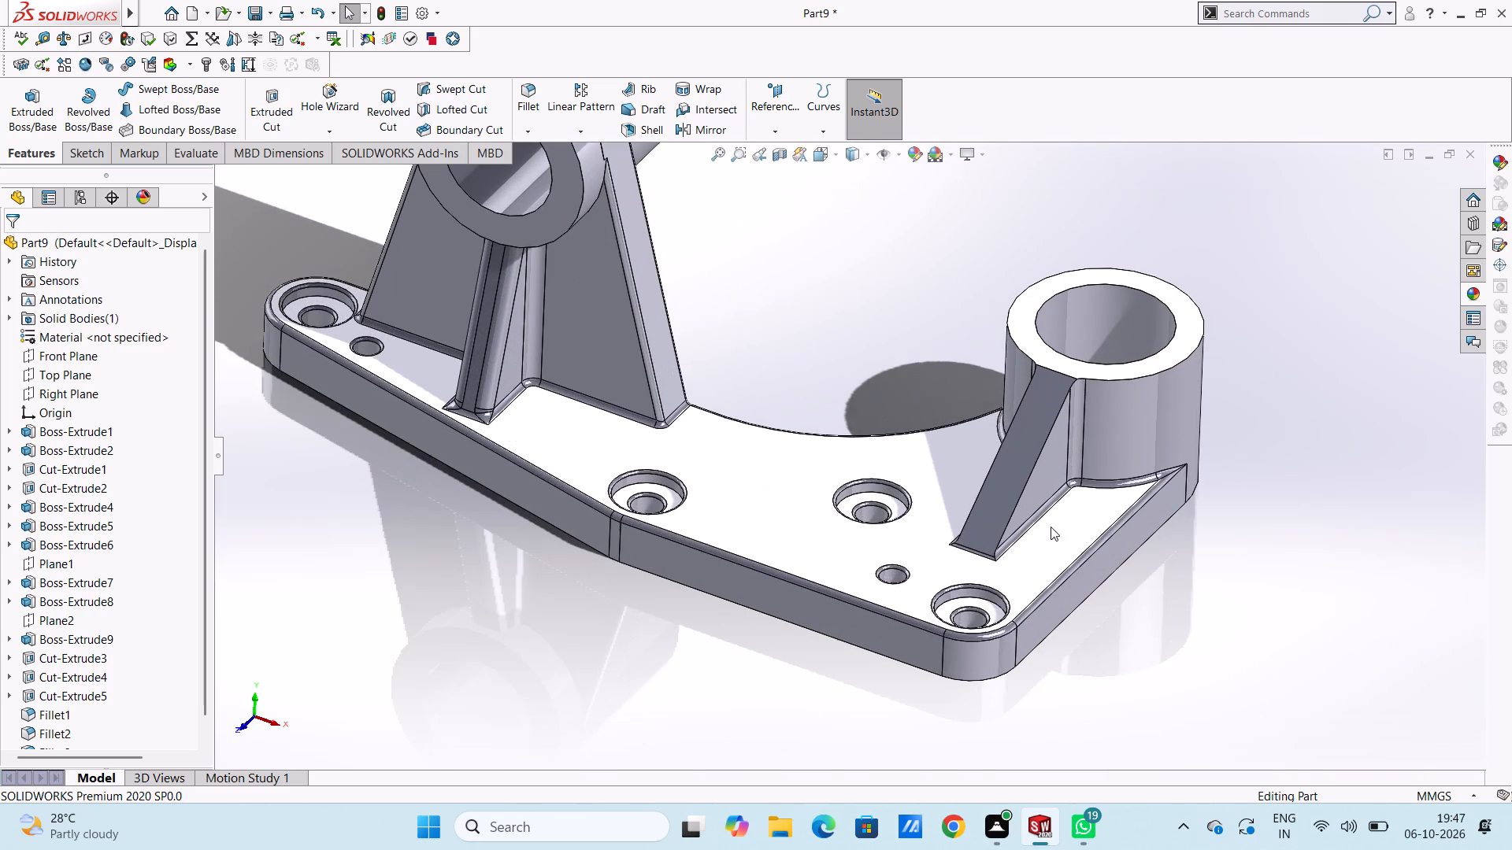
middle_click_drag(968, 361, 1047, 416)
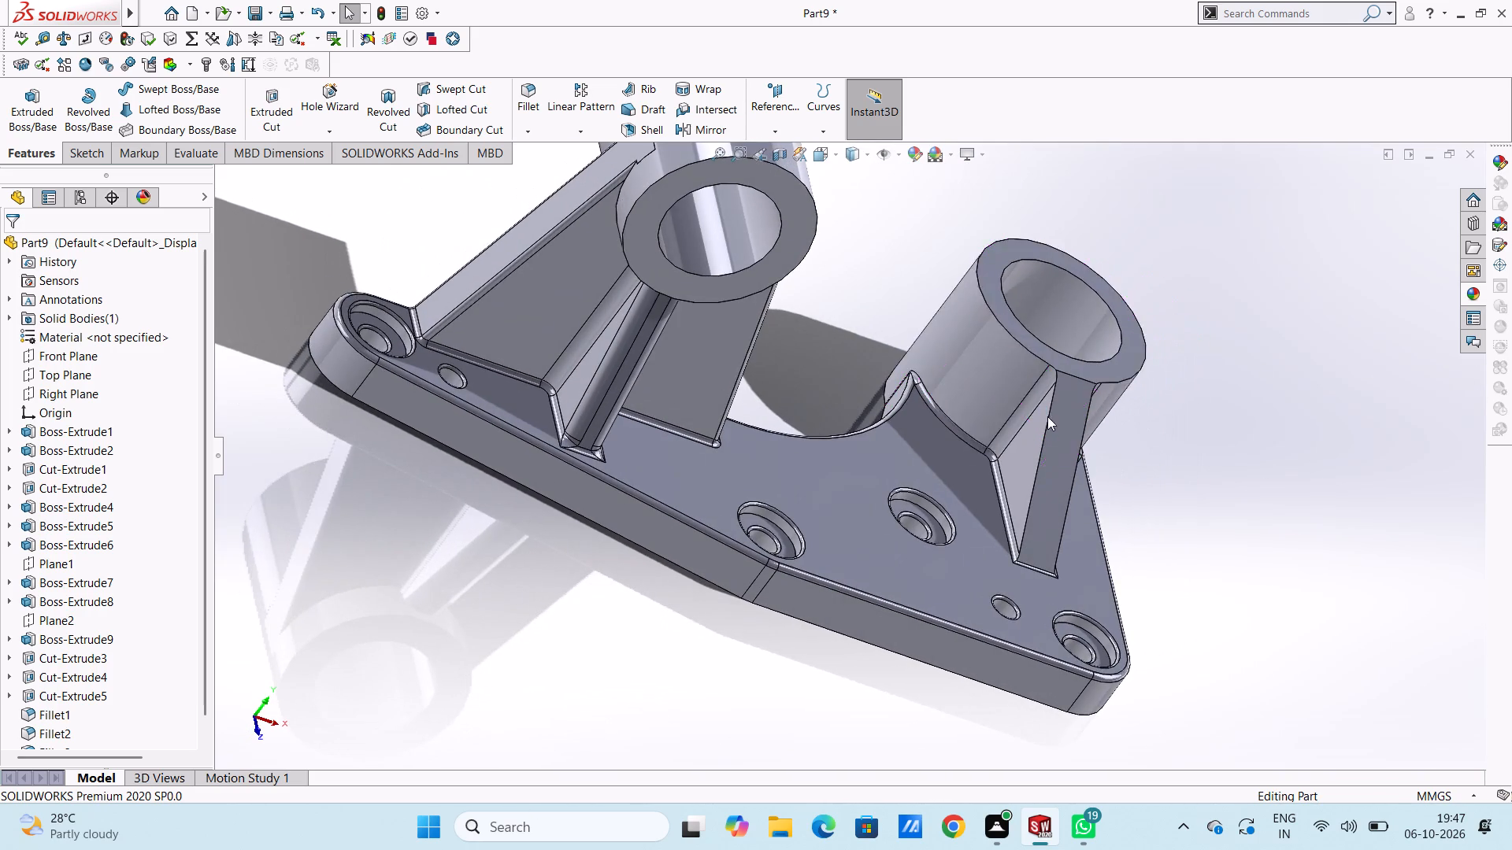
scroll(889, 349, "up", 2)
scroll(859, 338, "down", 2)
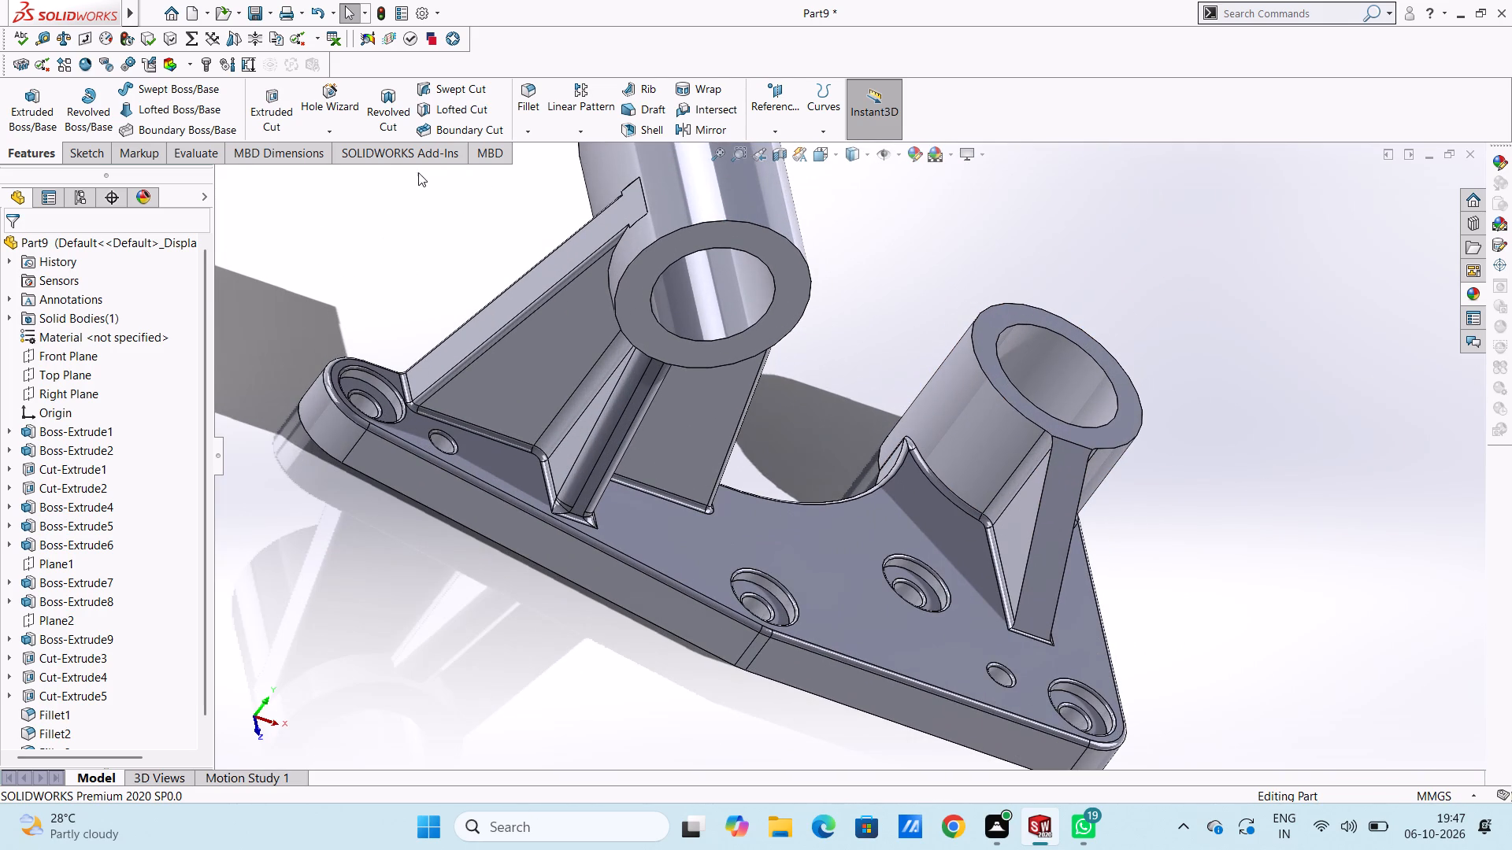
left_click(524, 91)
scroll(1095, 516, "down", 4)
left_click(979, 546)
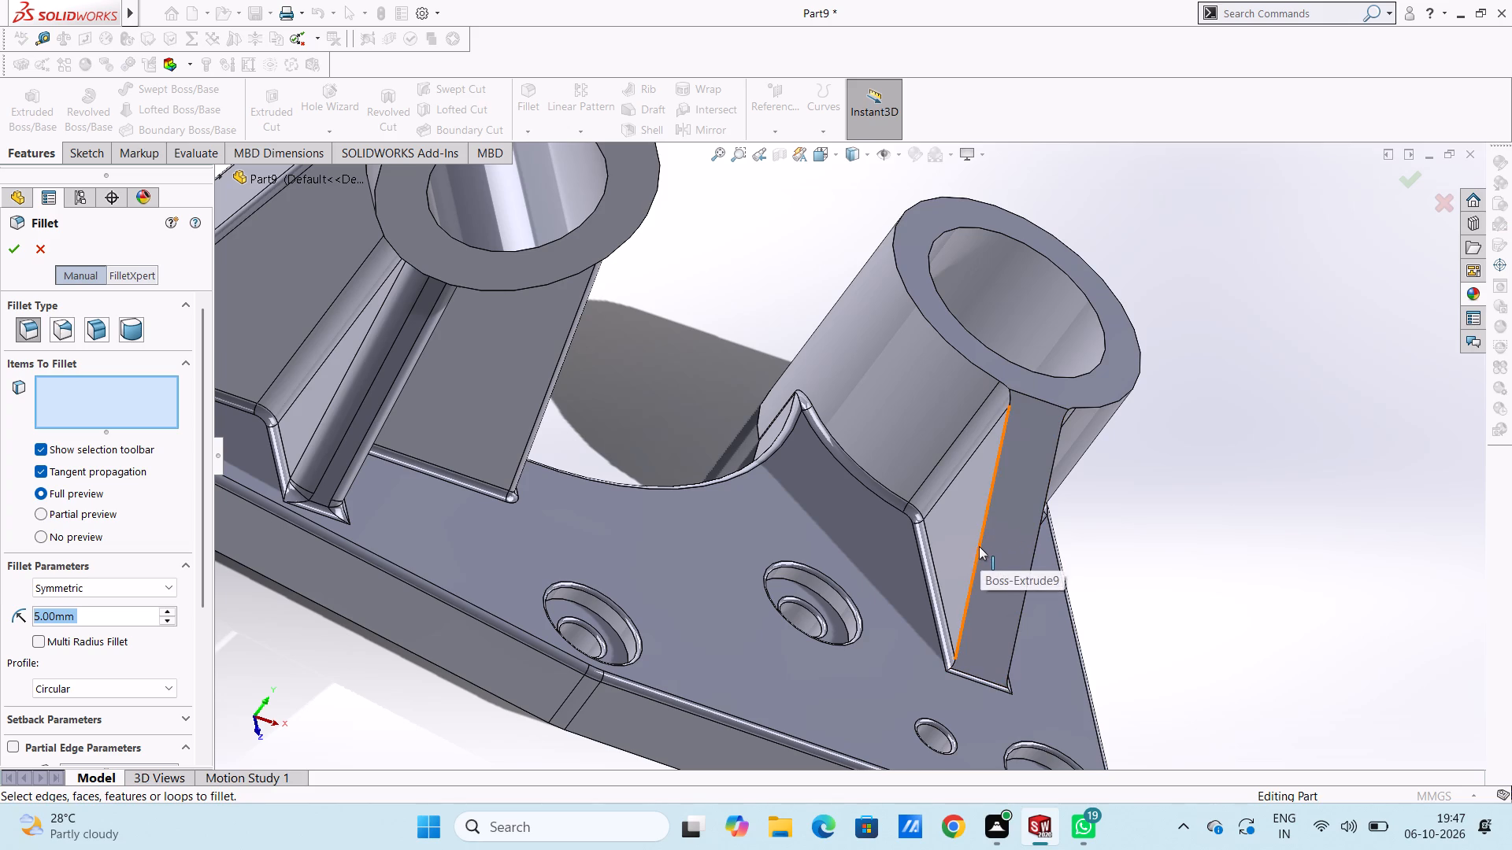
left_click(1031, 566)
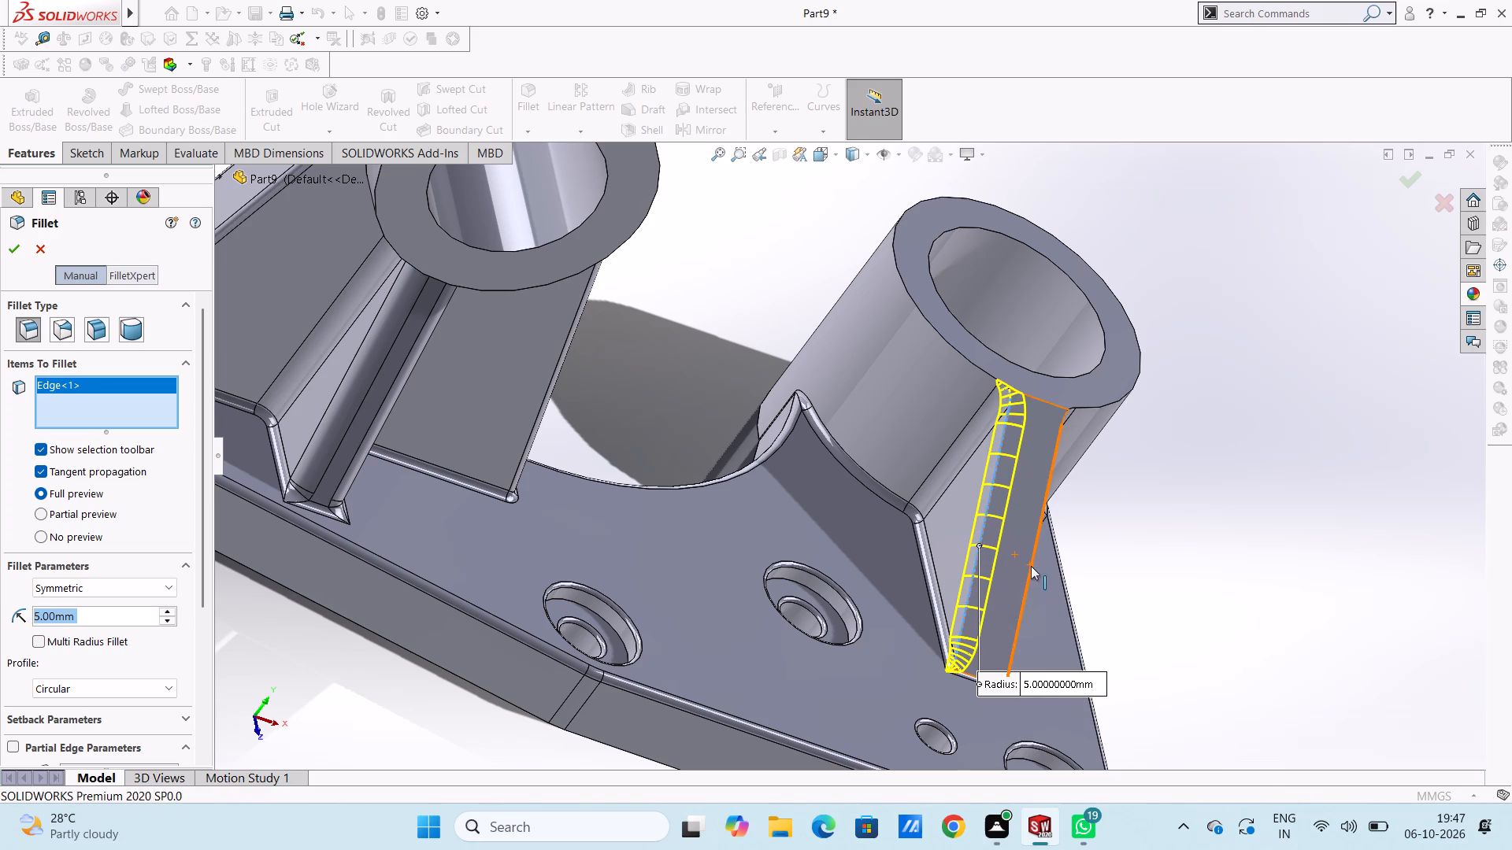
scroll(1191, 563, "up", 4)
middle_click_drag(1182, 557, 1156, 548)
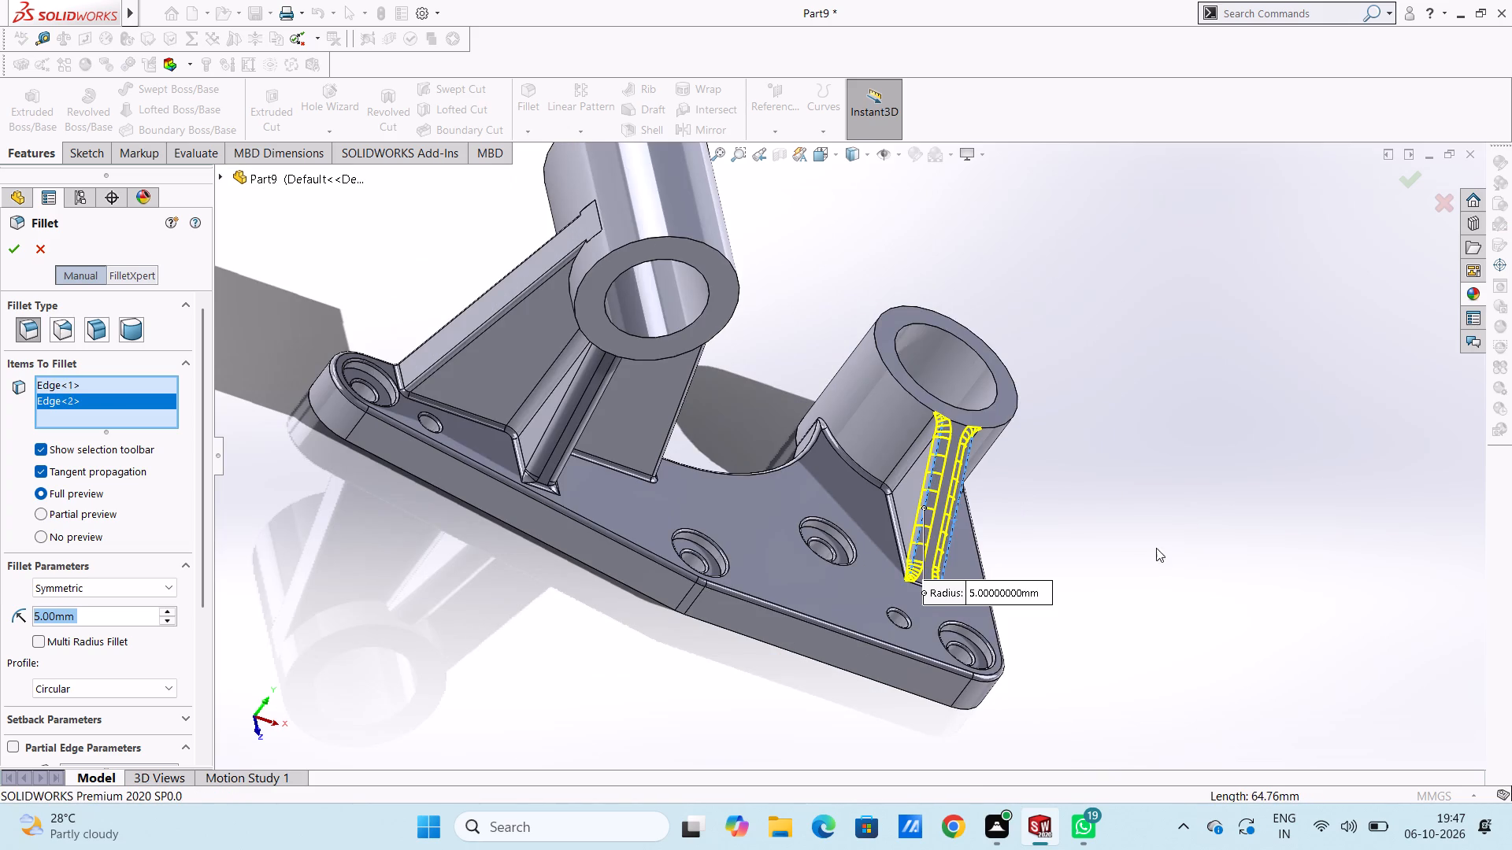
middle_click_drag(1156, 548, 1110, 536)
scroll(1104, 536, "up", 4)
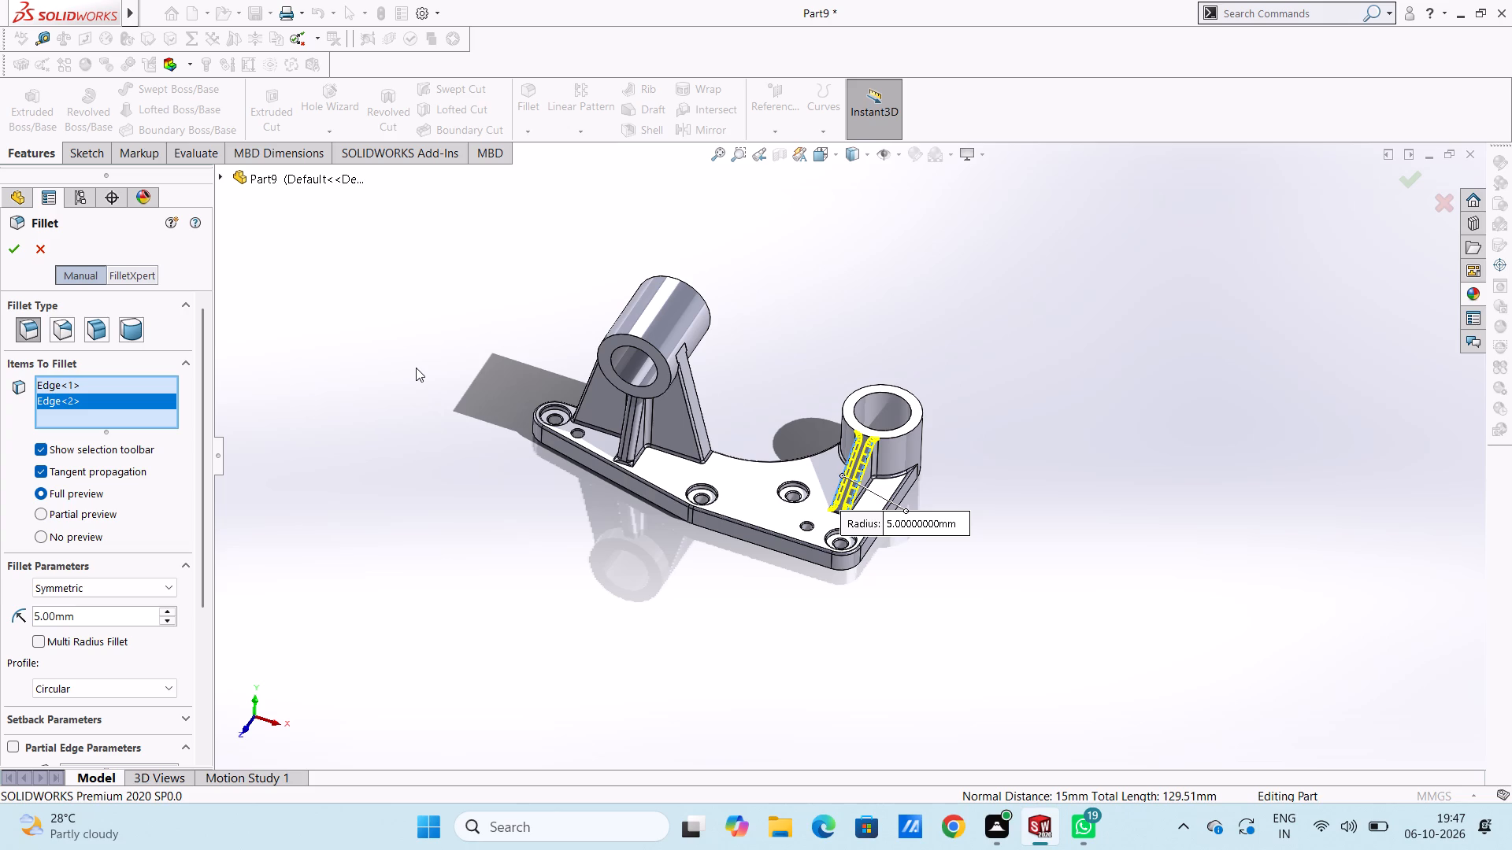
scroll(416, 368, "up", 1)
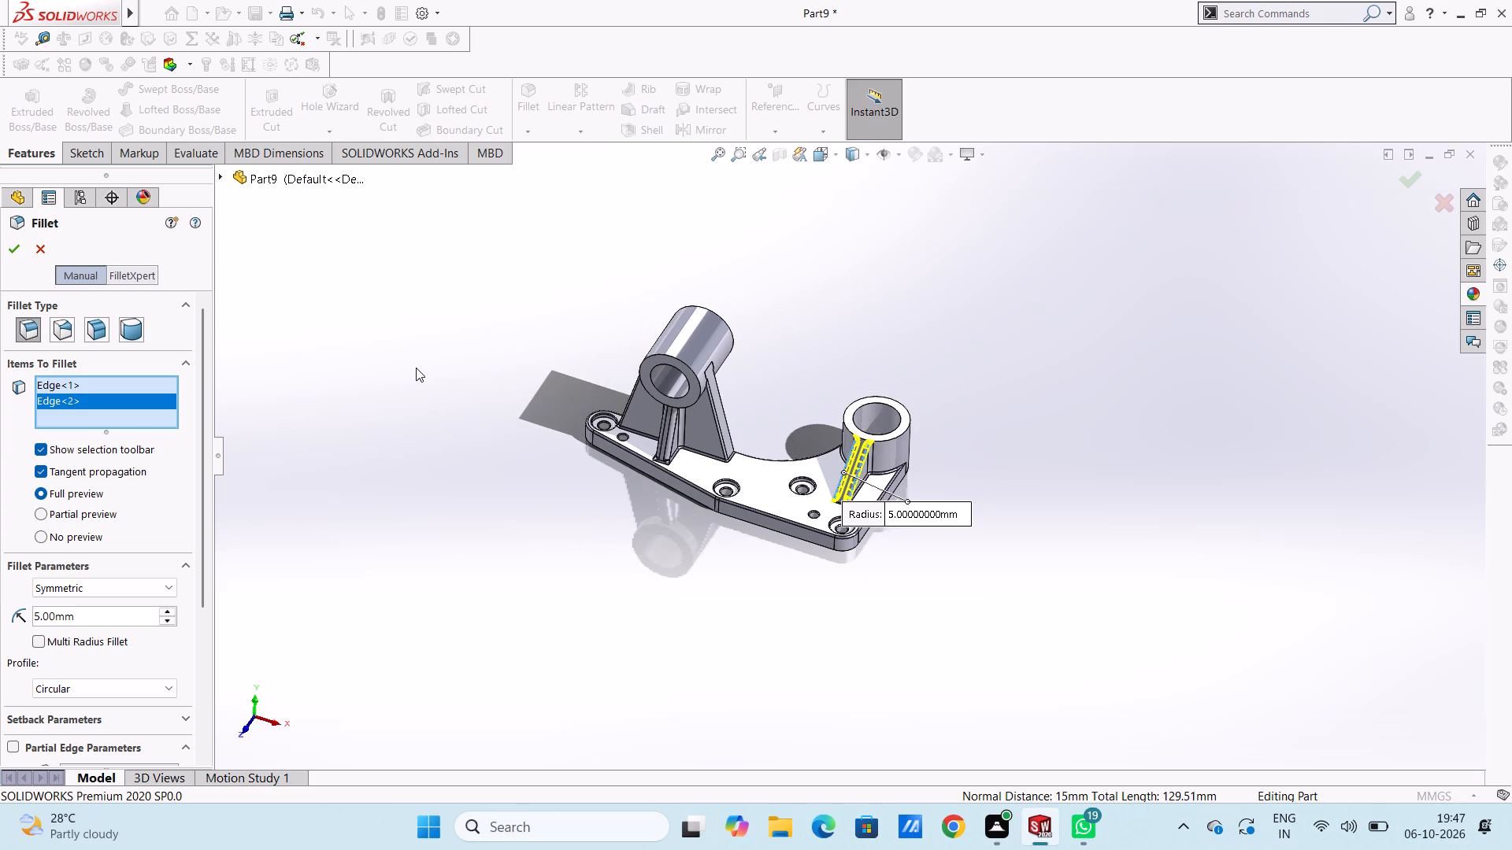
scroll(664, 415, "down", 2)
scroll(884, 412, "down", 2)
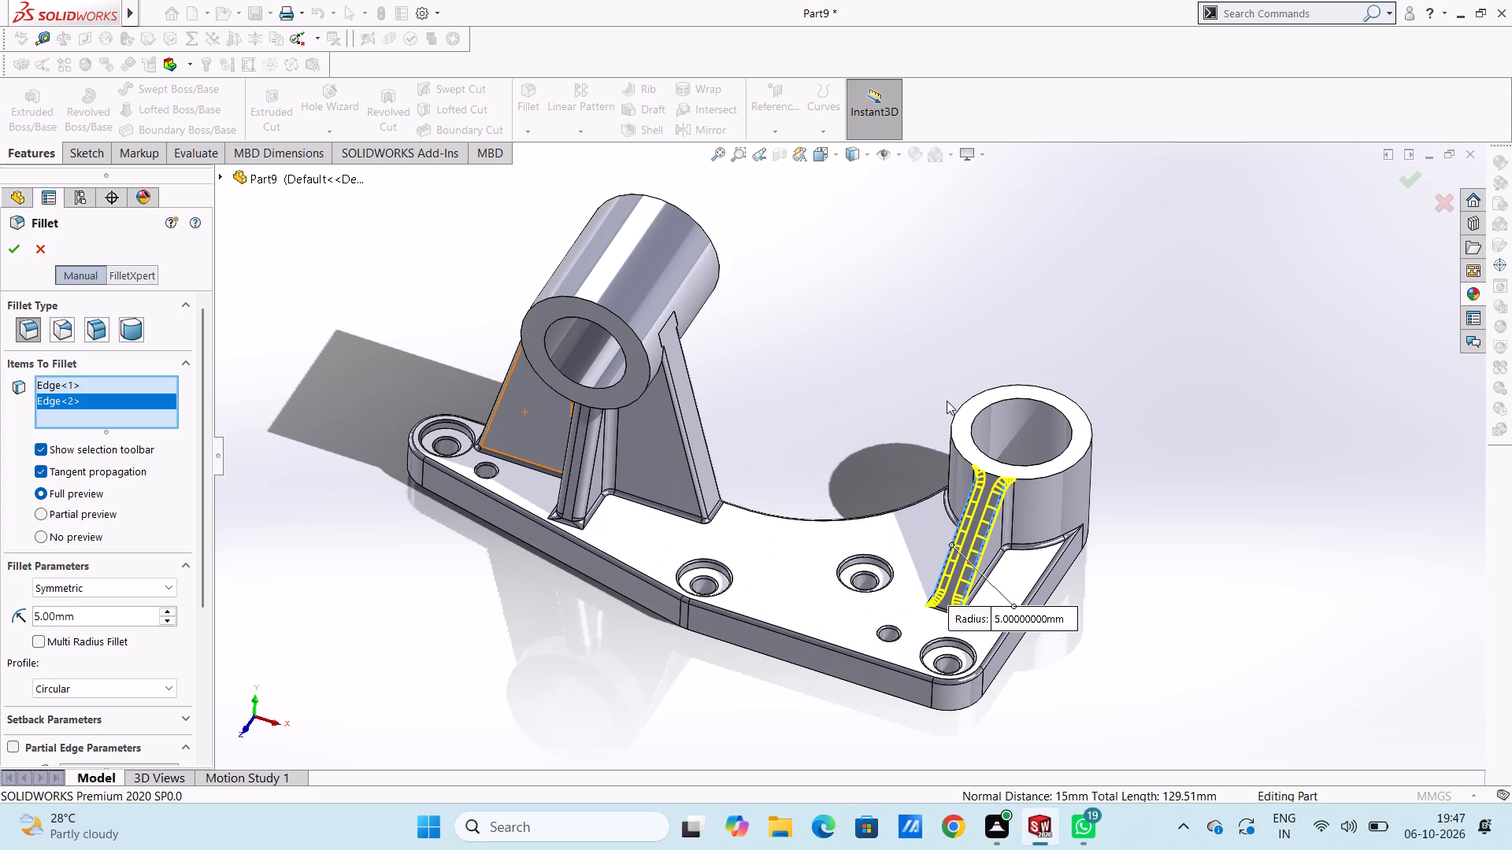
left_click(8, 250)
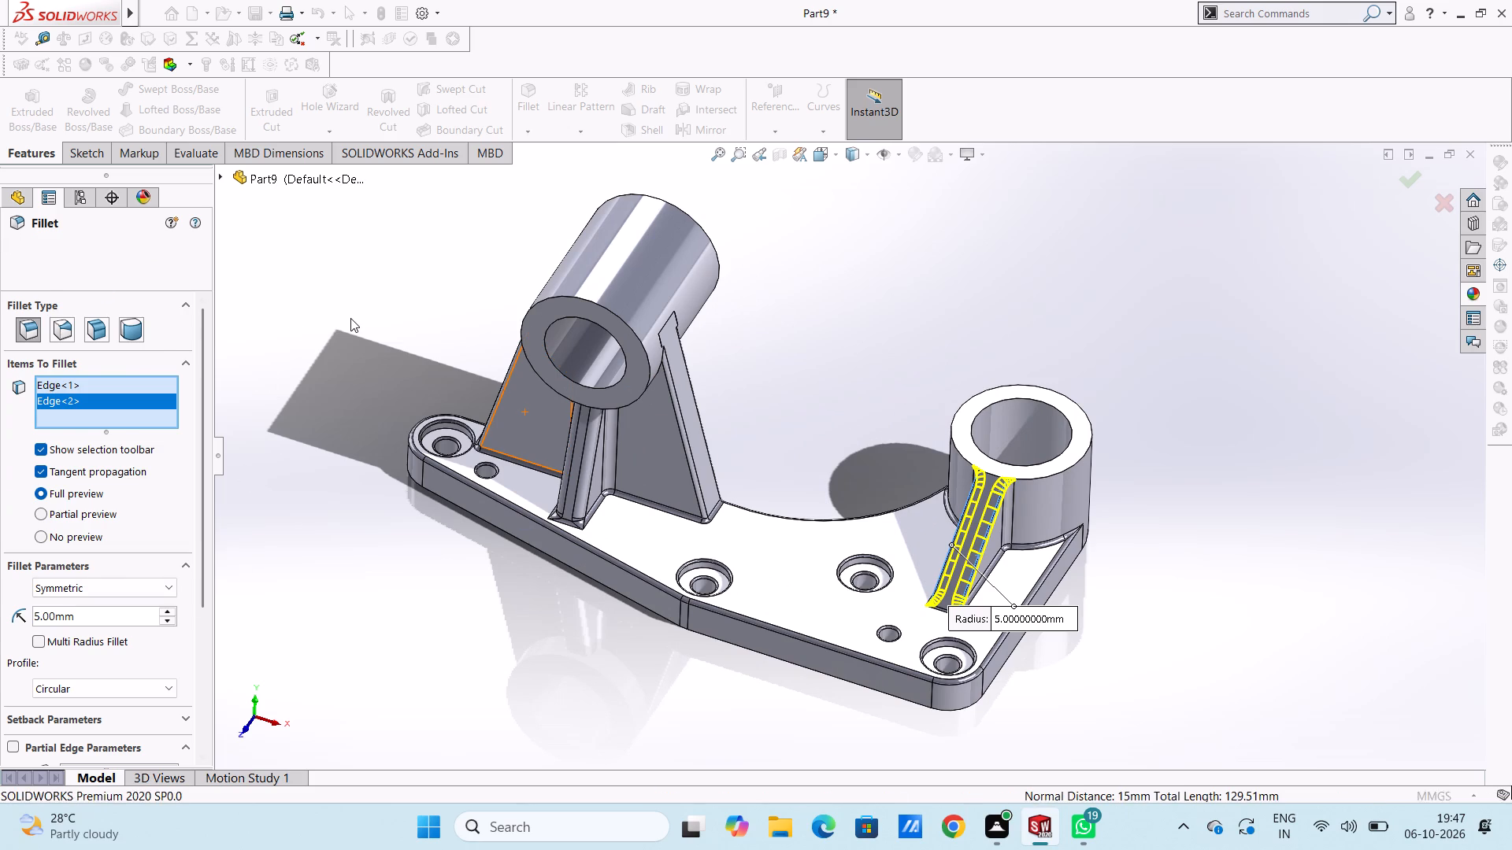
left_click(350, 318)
Undo the last two 5 mm fillets, on the smaller rib and on the horizontal boss rib.
scroll(350, 318, "up", 1)
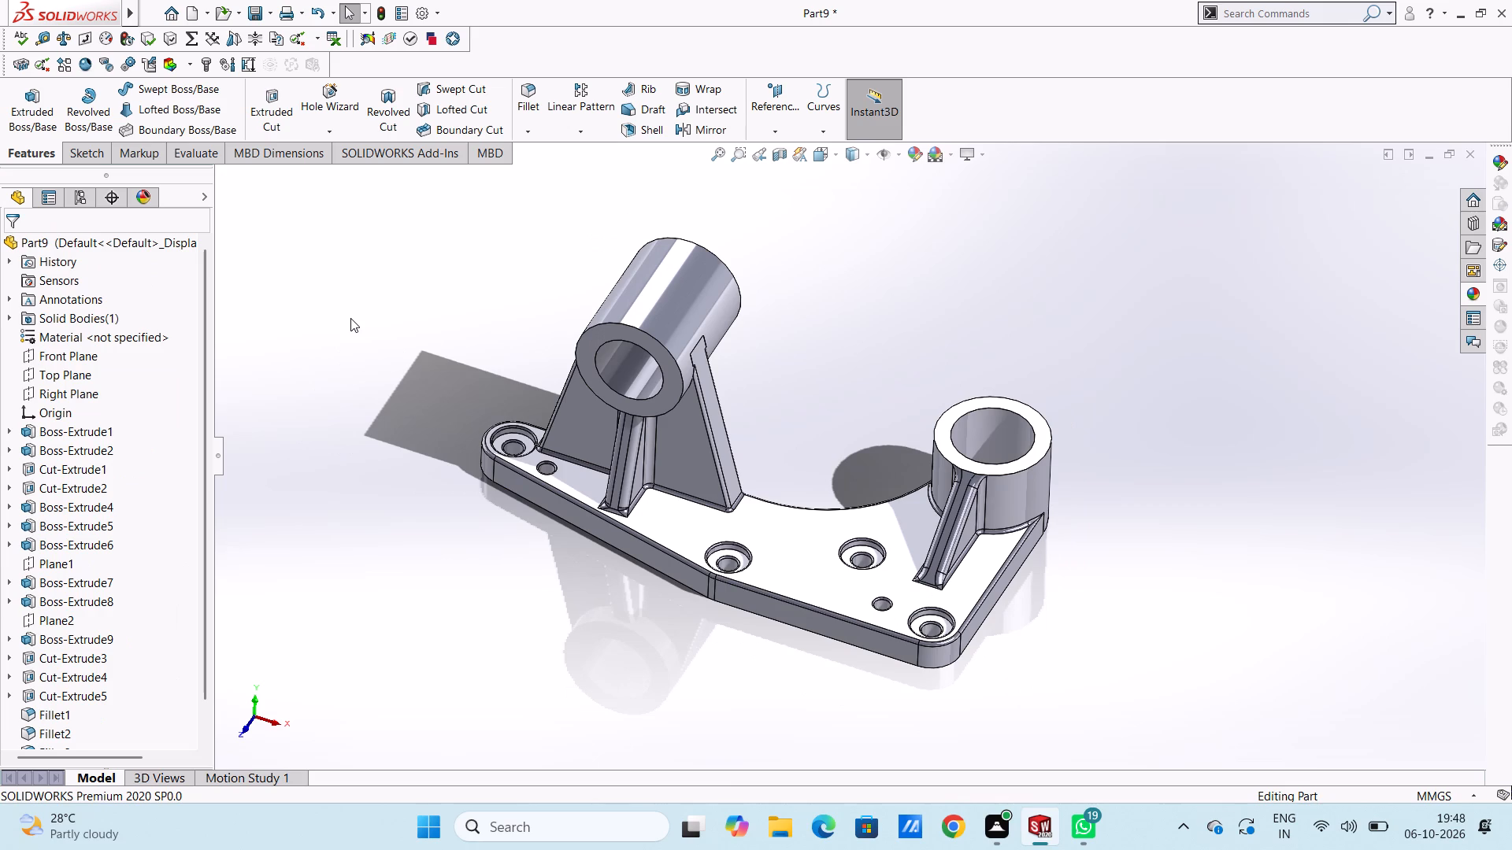
scroll(350, 318, "up", 2)
middle_click_drag(502, 286, 454, 306)
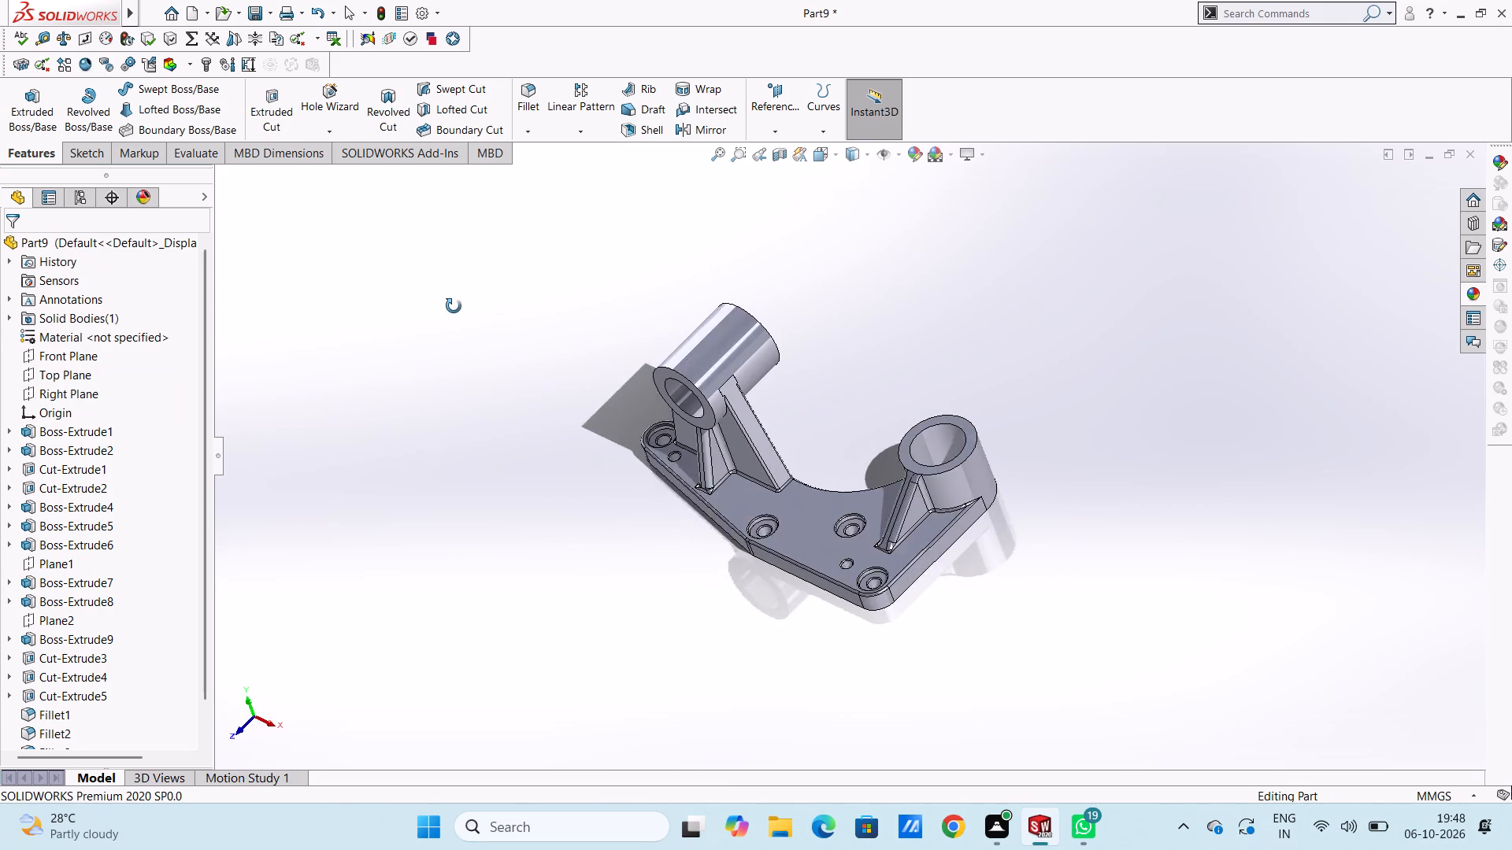
middle_click_drag(454, 306, 461, 308)
key("ctrl+z")
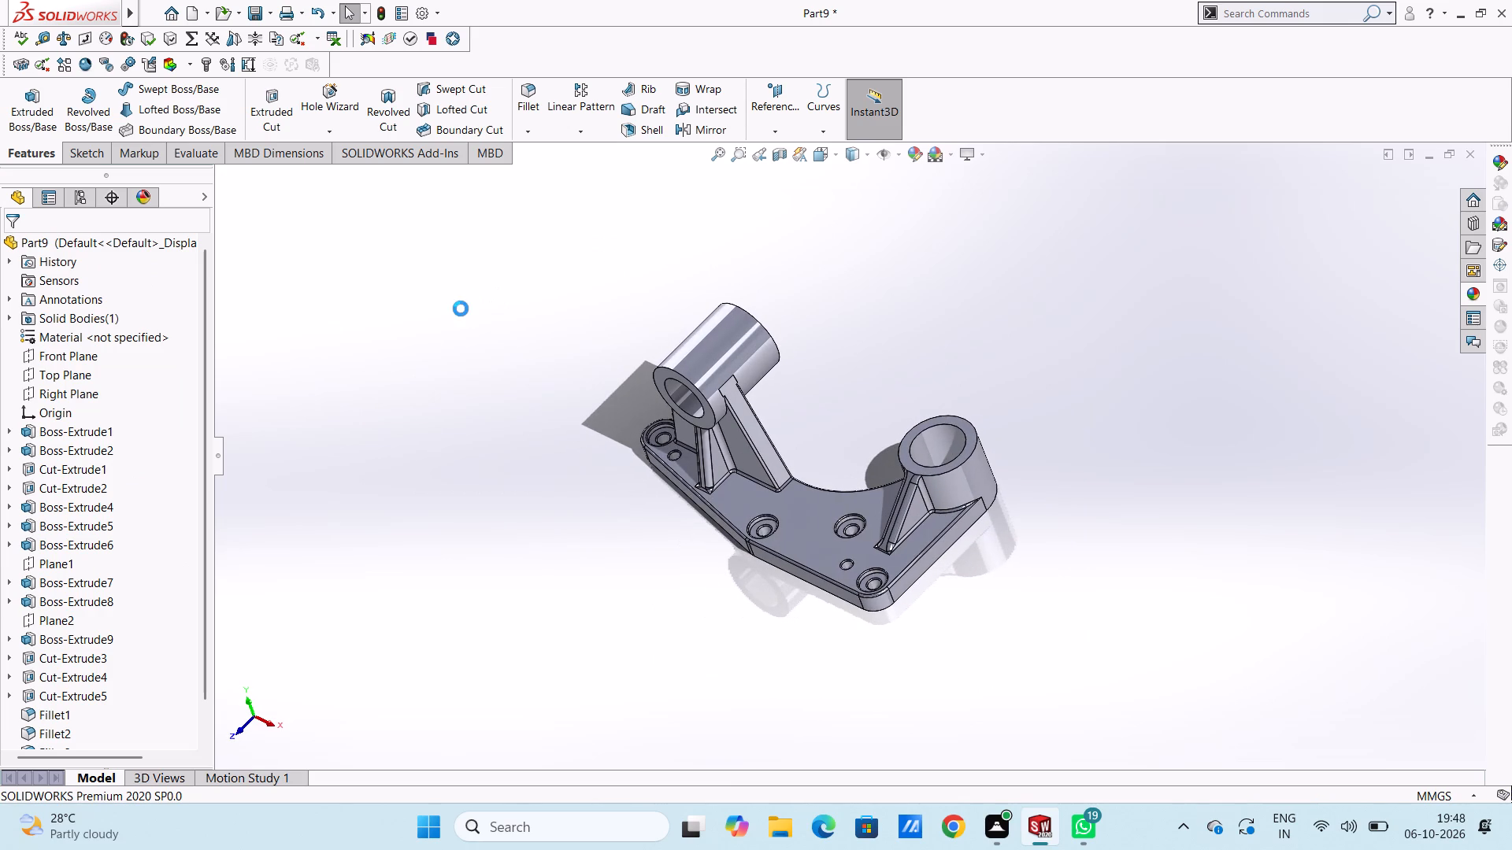
key("ctrl+z")
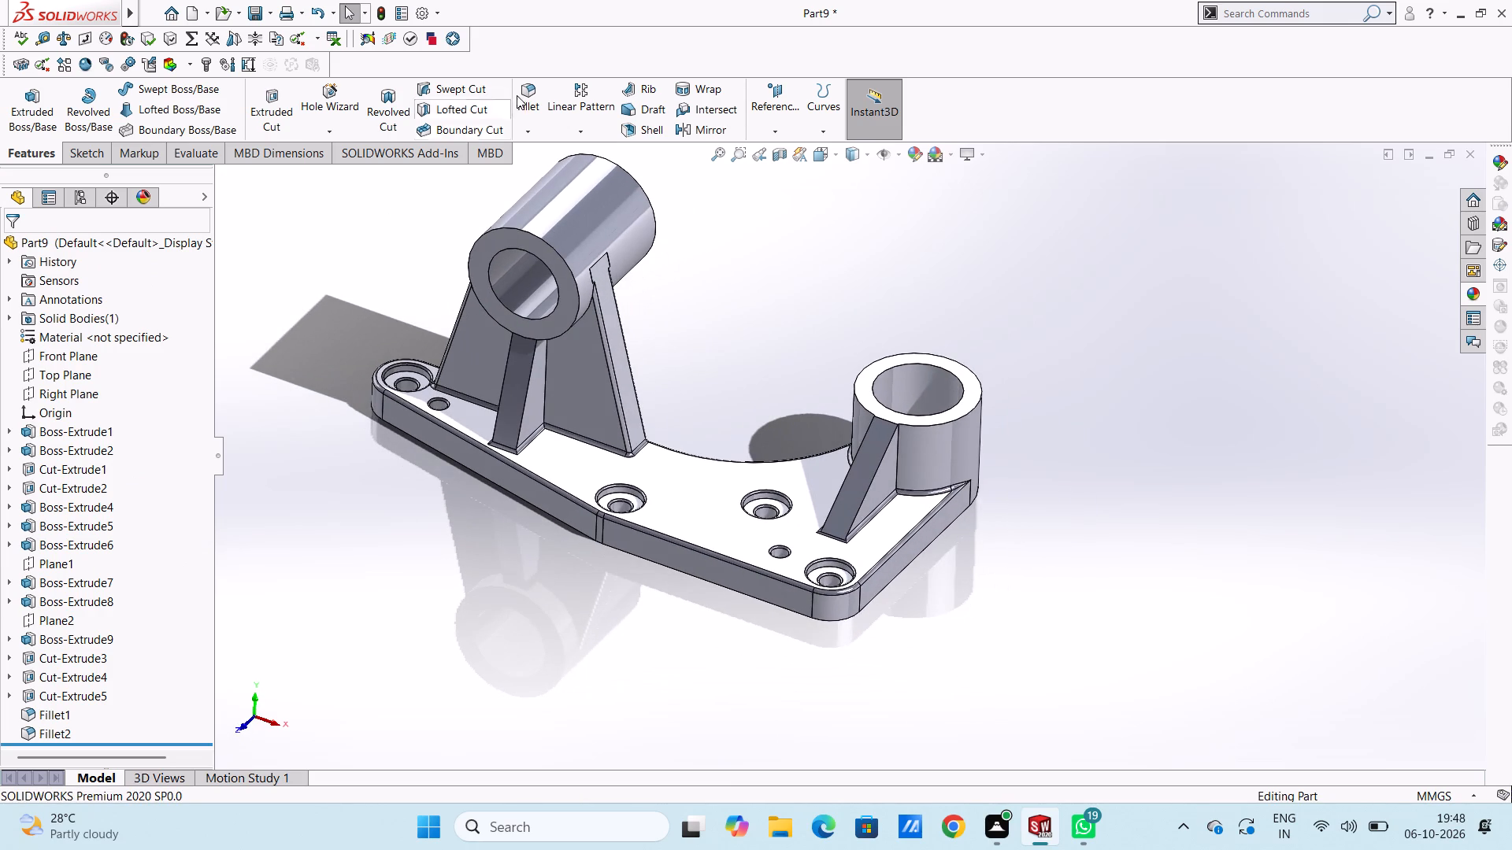
Start a 3 mm symmetric fillet on the two curved edges where the web meets the underside of the horizontal ring boss.
left_click(518, 94)
scroll(518, 94, "up", 1)
scroll(388, 236, "down", 5)
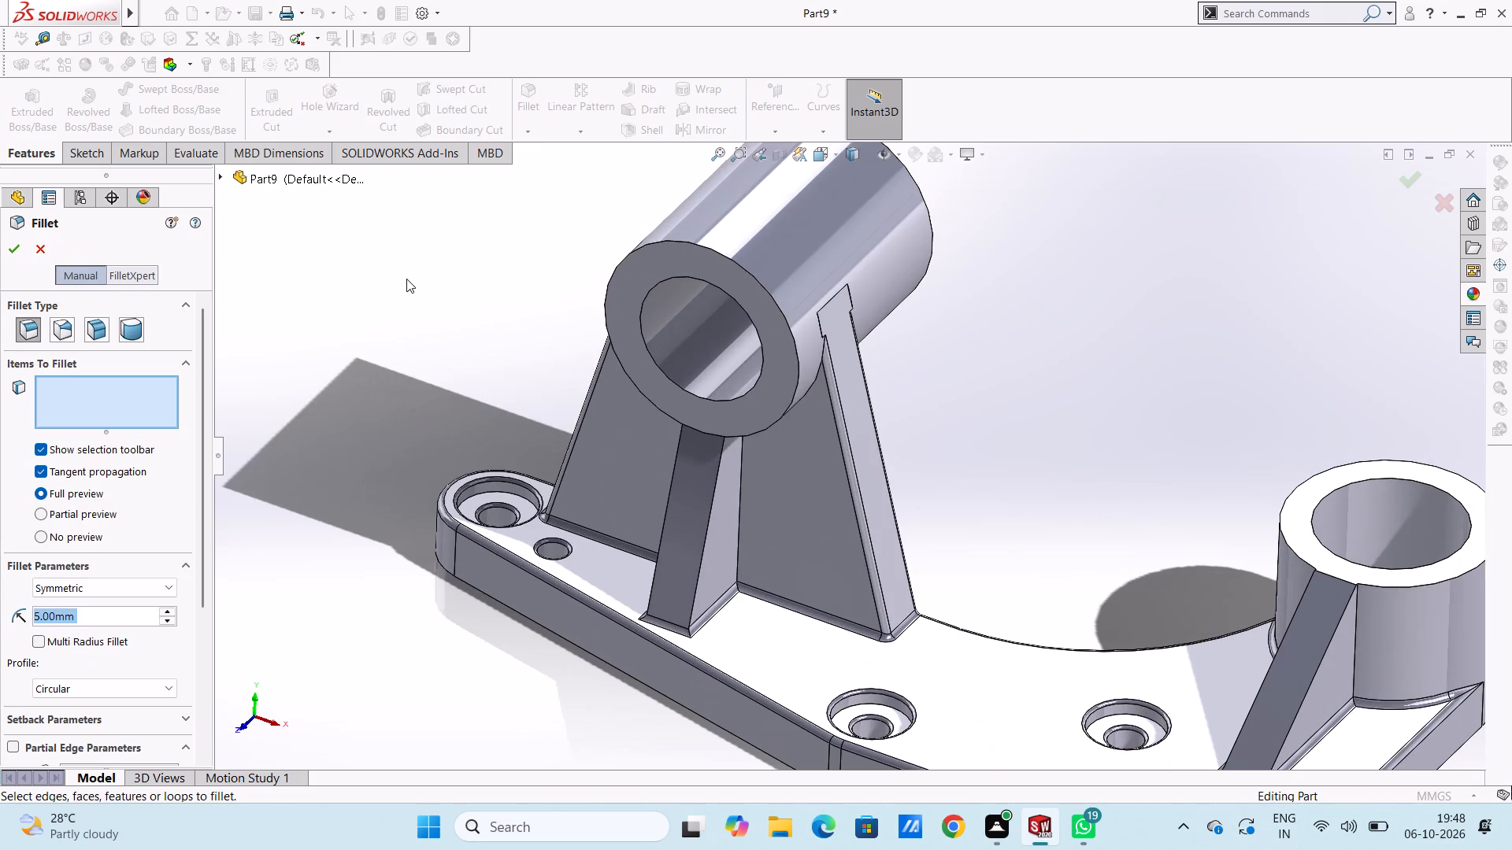
left_click(816, 382)
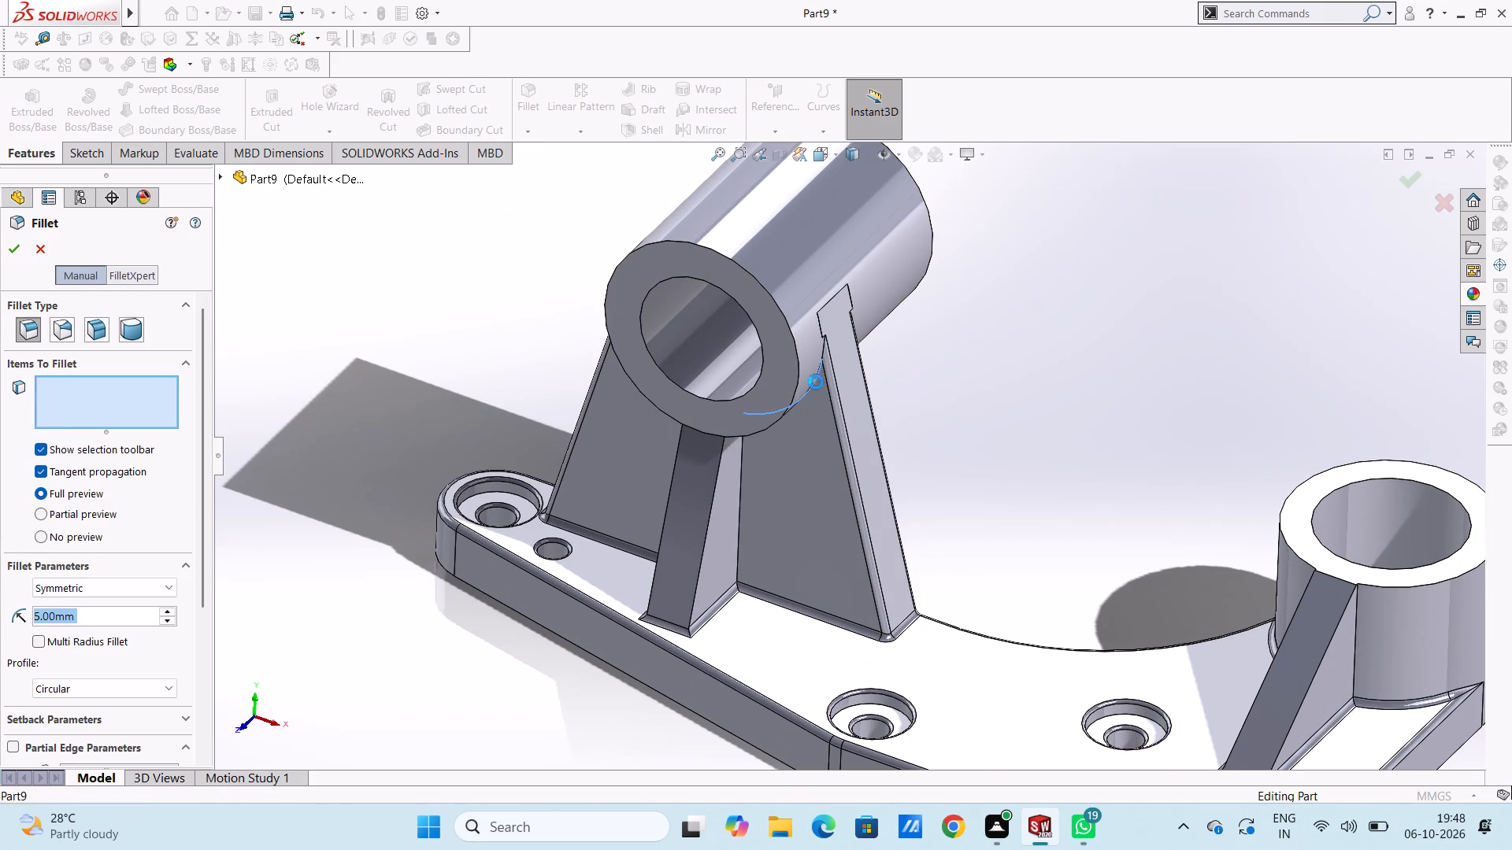
middle_click_drag(517, 315, 558, 342)
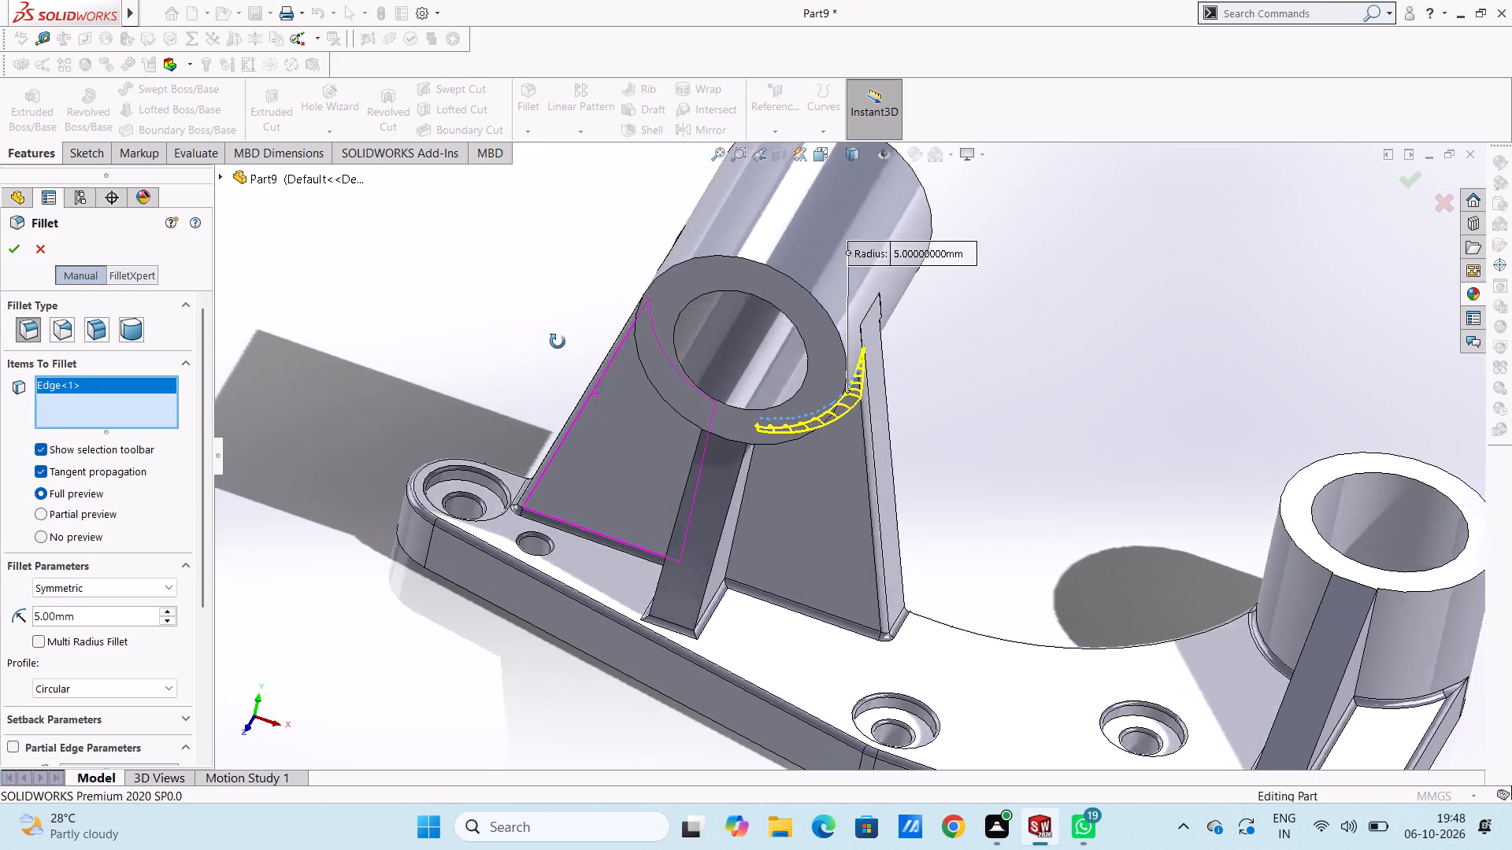
middle_click_drag(558, 342, 623, 371)
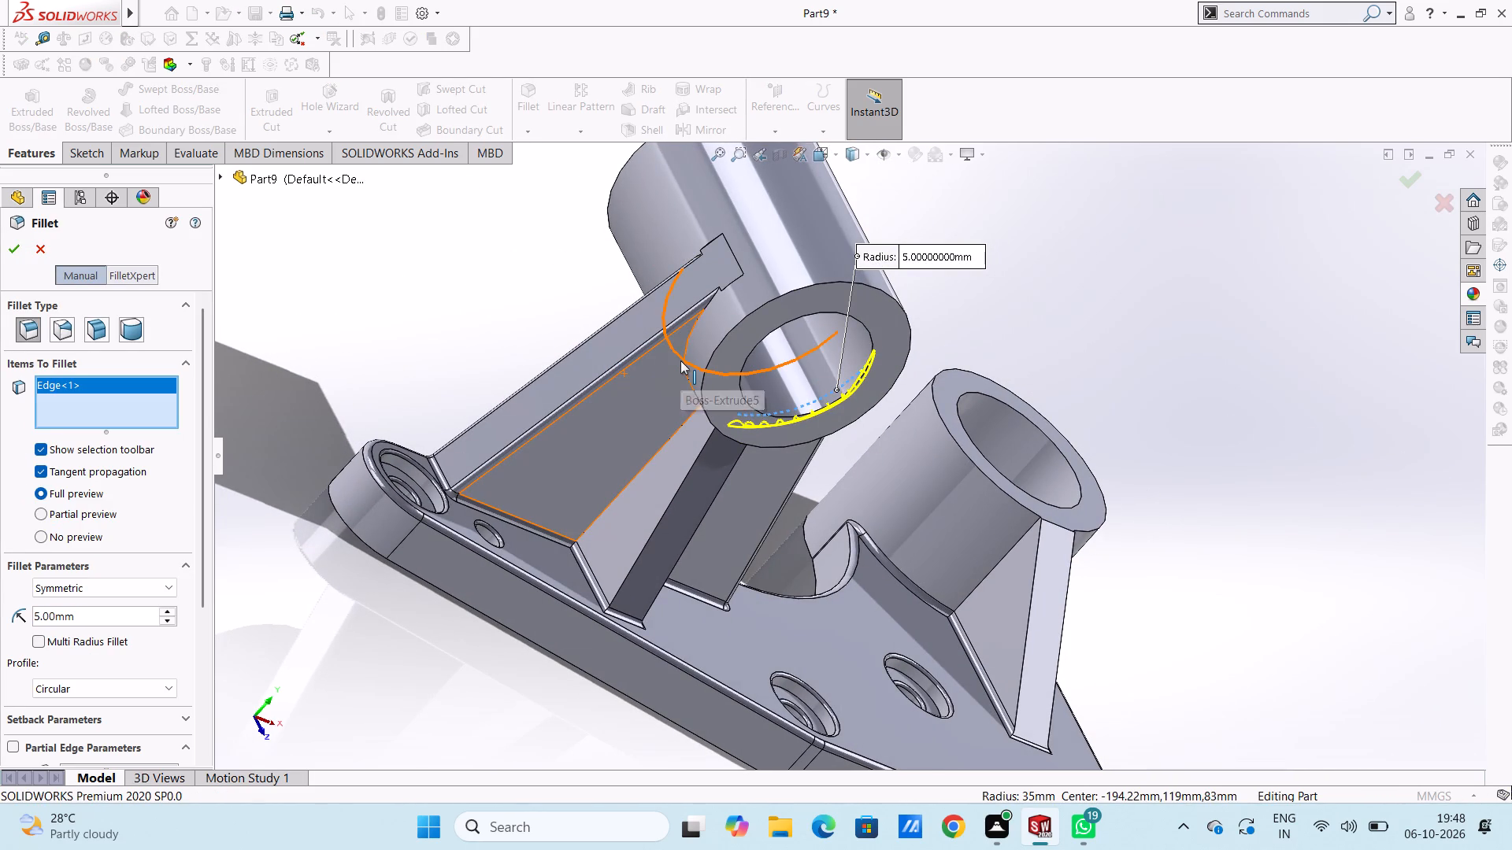
left_click(684, 364)
scroll(601, 318, "up", 3)
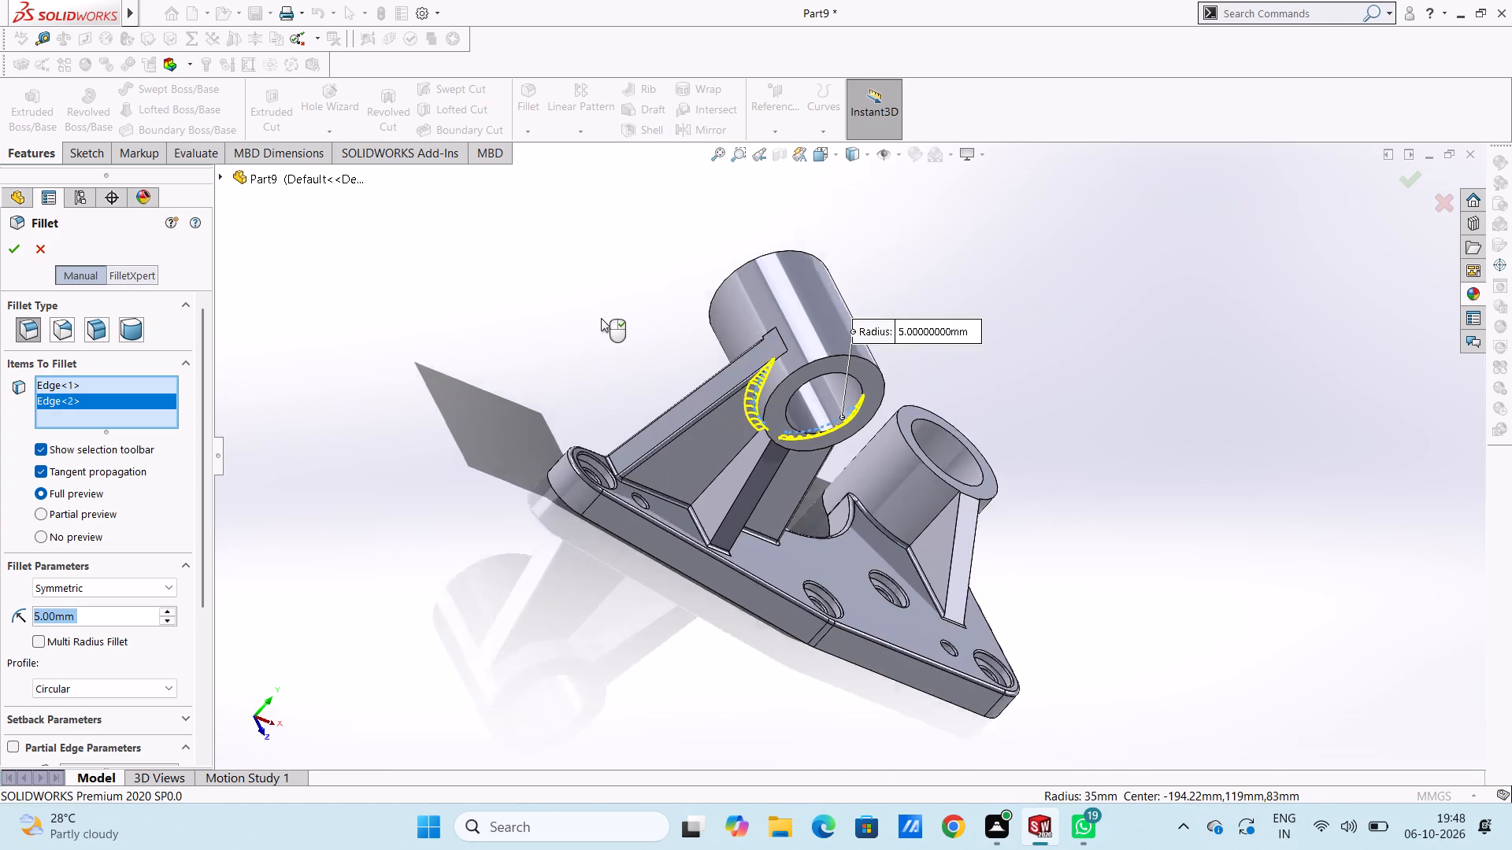
scroll(601, 318, "up", 1)
middle_click_drag(601, 319, 526, 293)
middle_click_drag(561, 390, 545, 302)
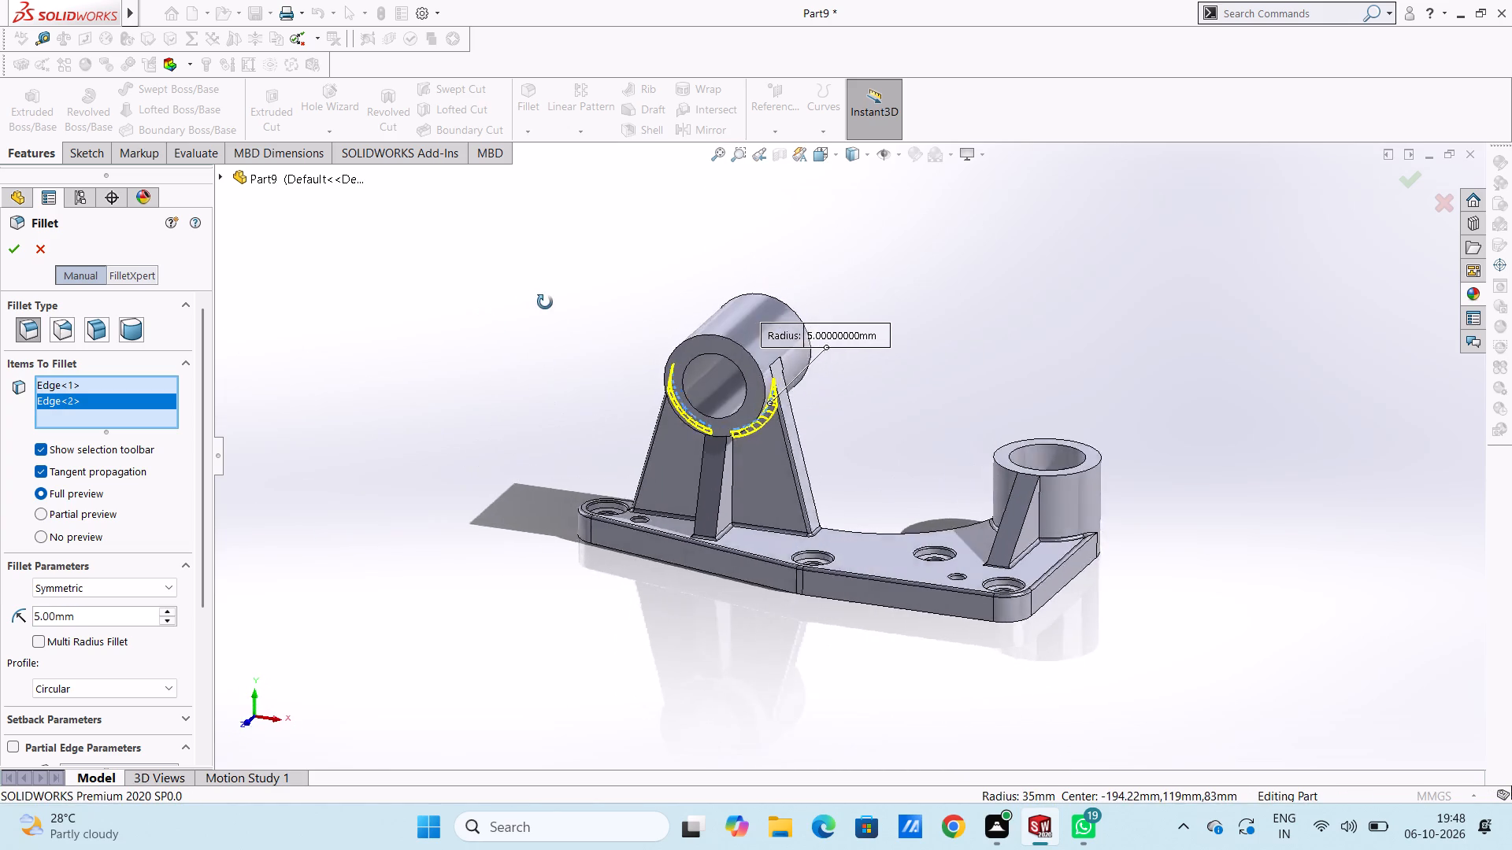
middle_click_drag(545, 302, 545, 301)
middle_click_drag(518, 419, 473, 335)
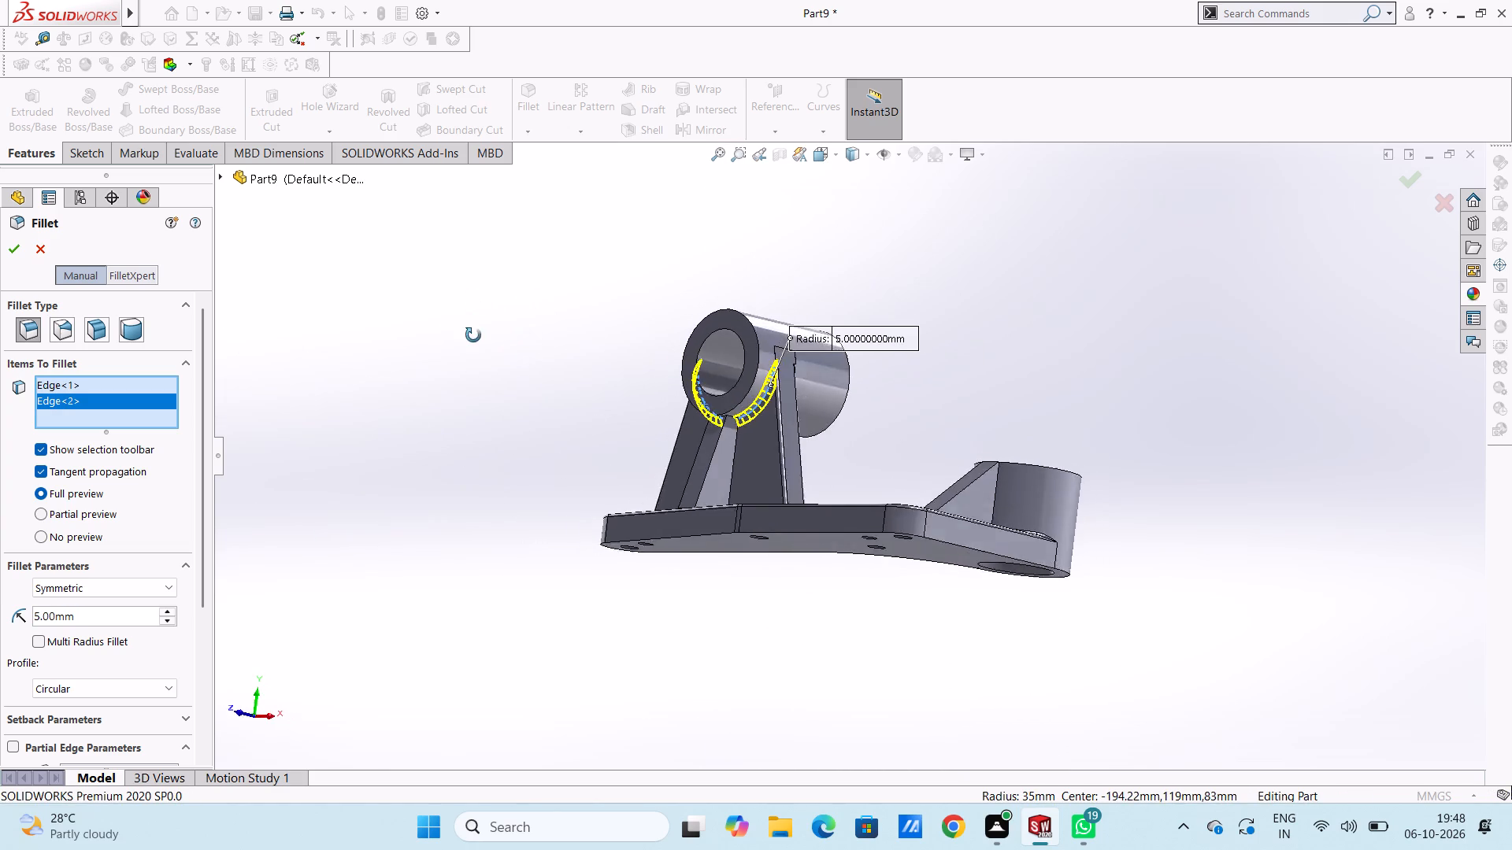
middle_click_drag(473, 335, 483, 361)
double_click(83, 618)
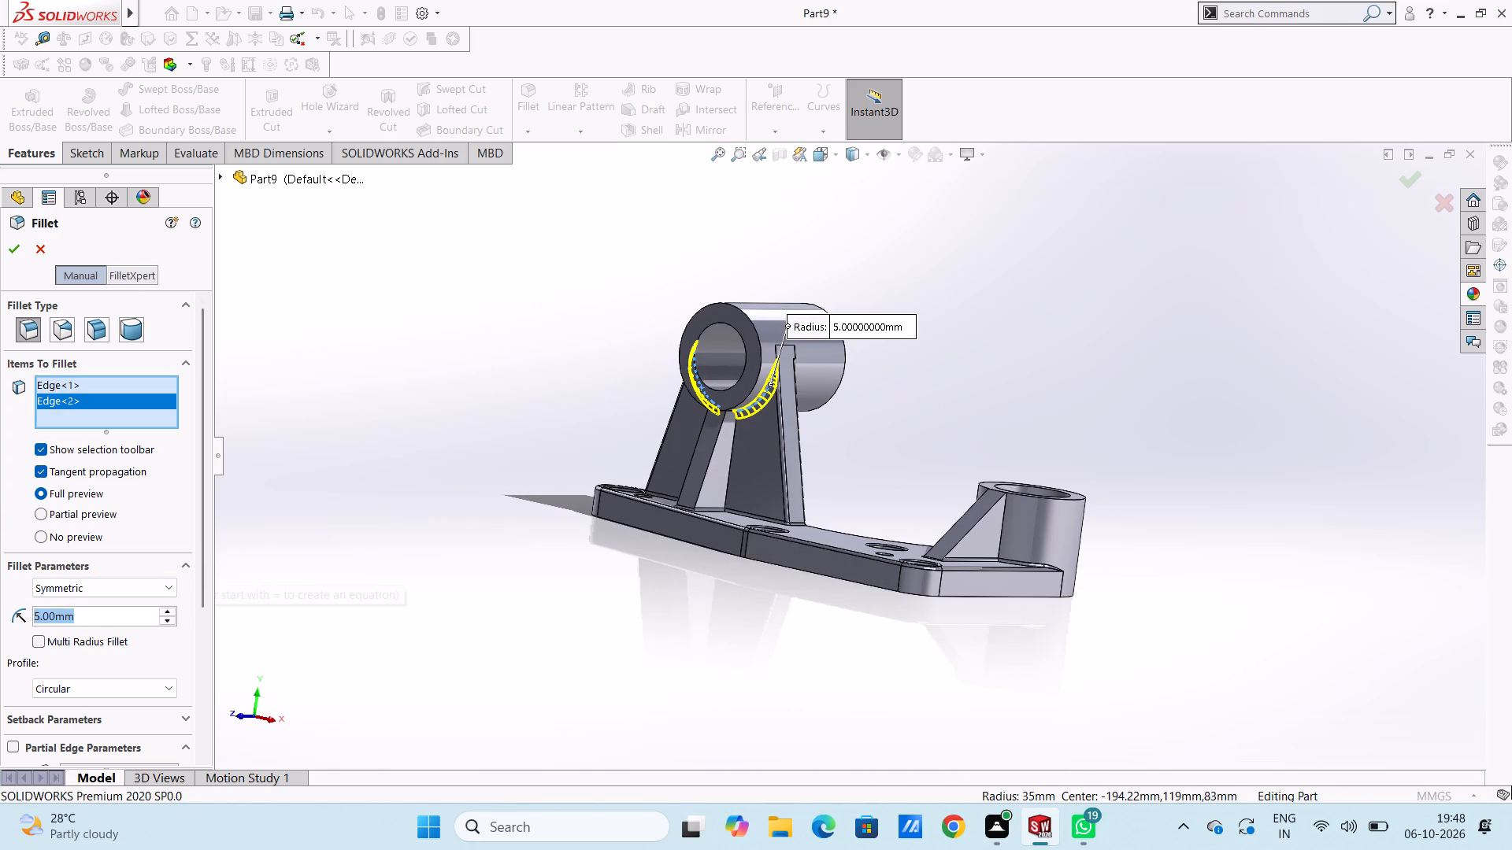
key("3")
key("Return")
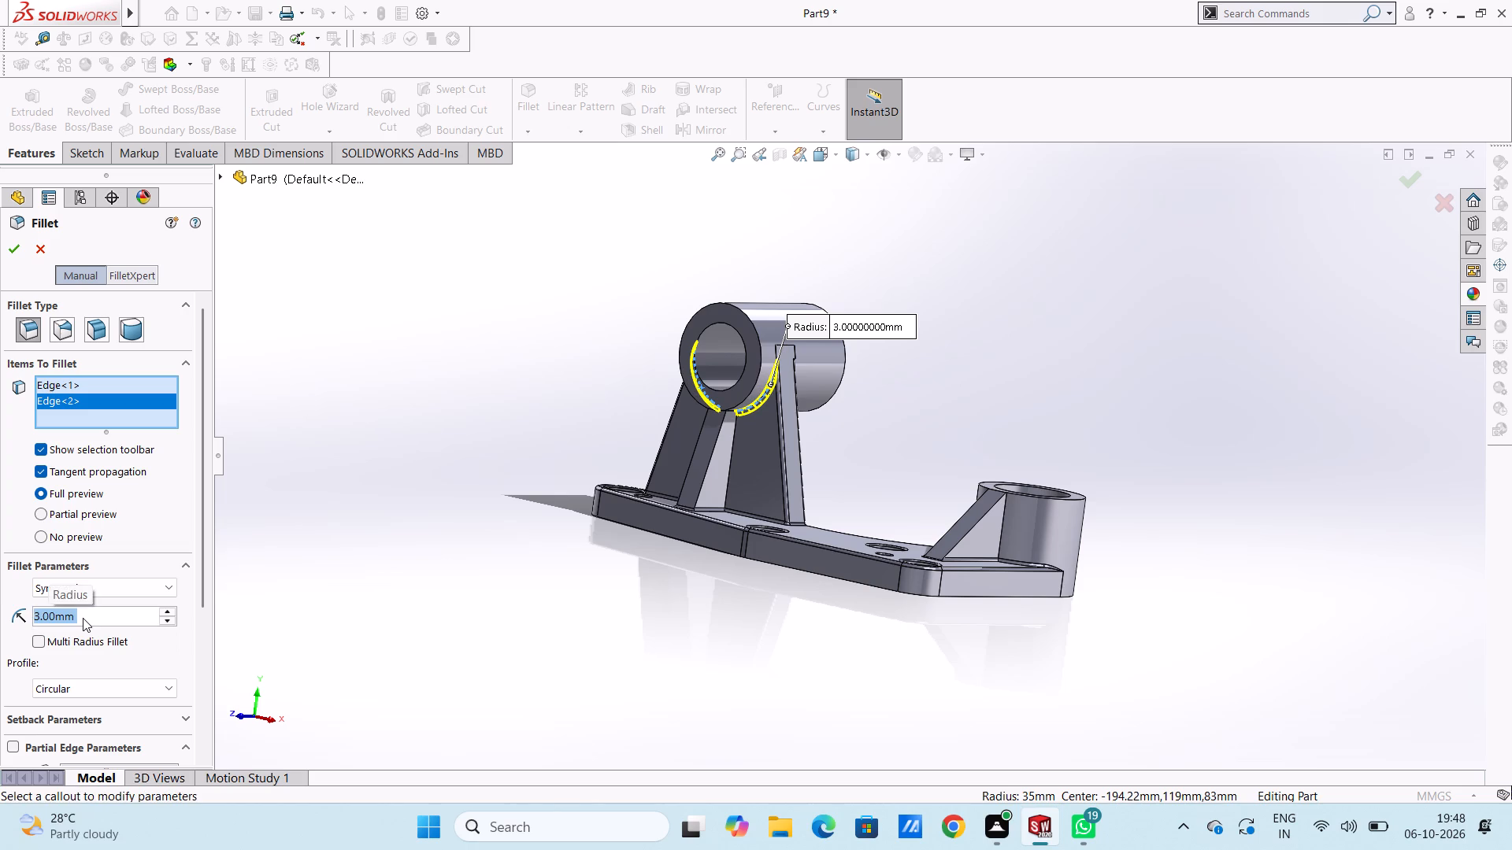
Add the horizontal boss rib's two sloping outer edges and its two corner edges against the web to the fillet selection.
scroll(743, 294, "down", 4)
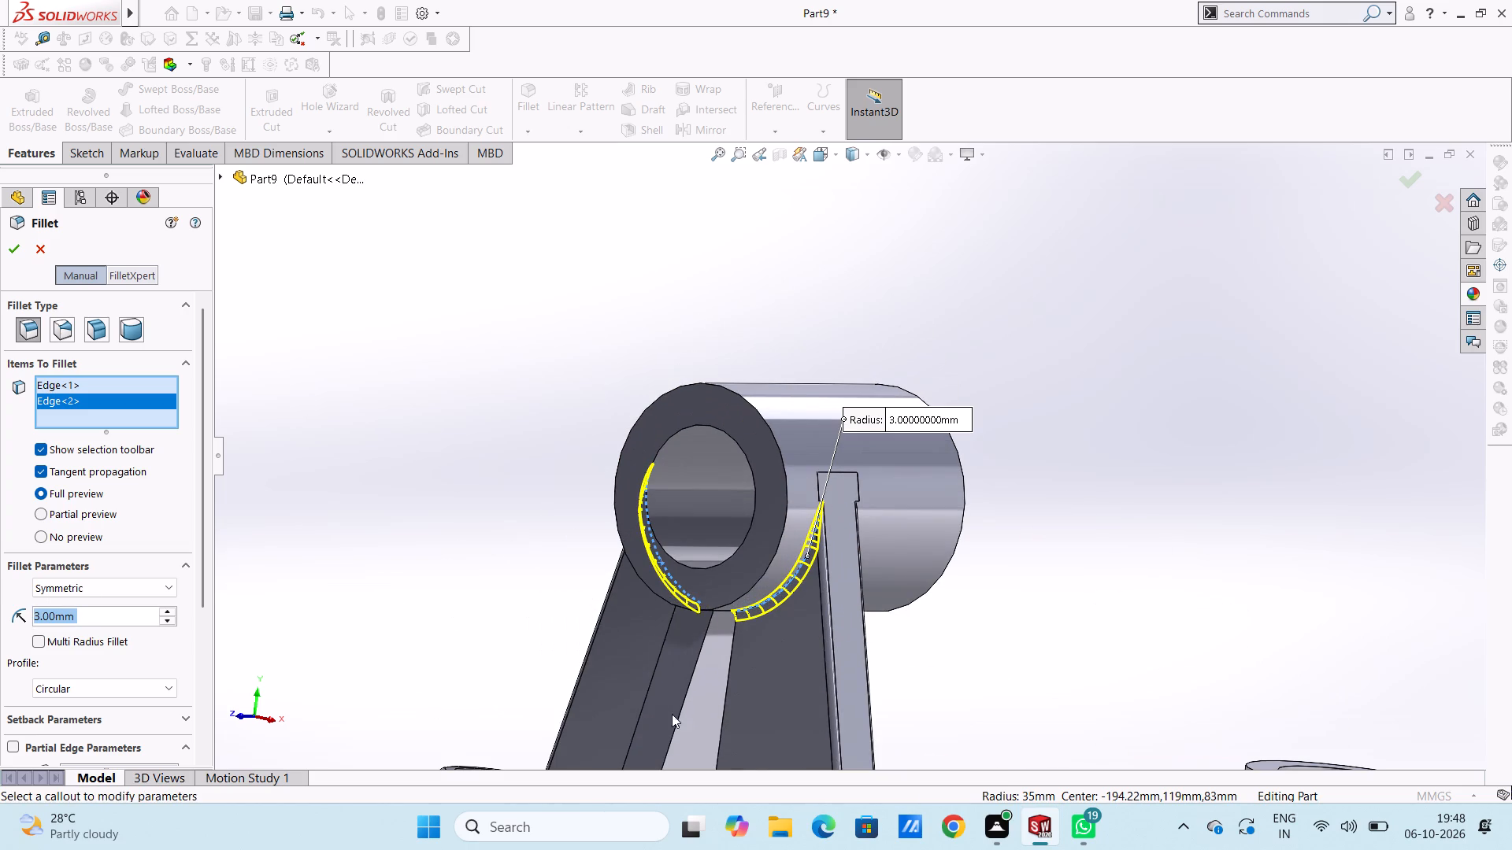
left_click(690, 679)
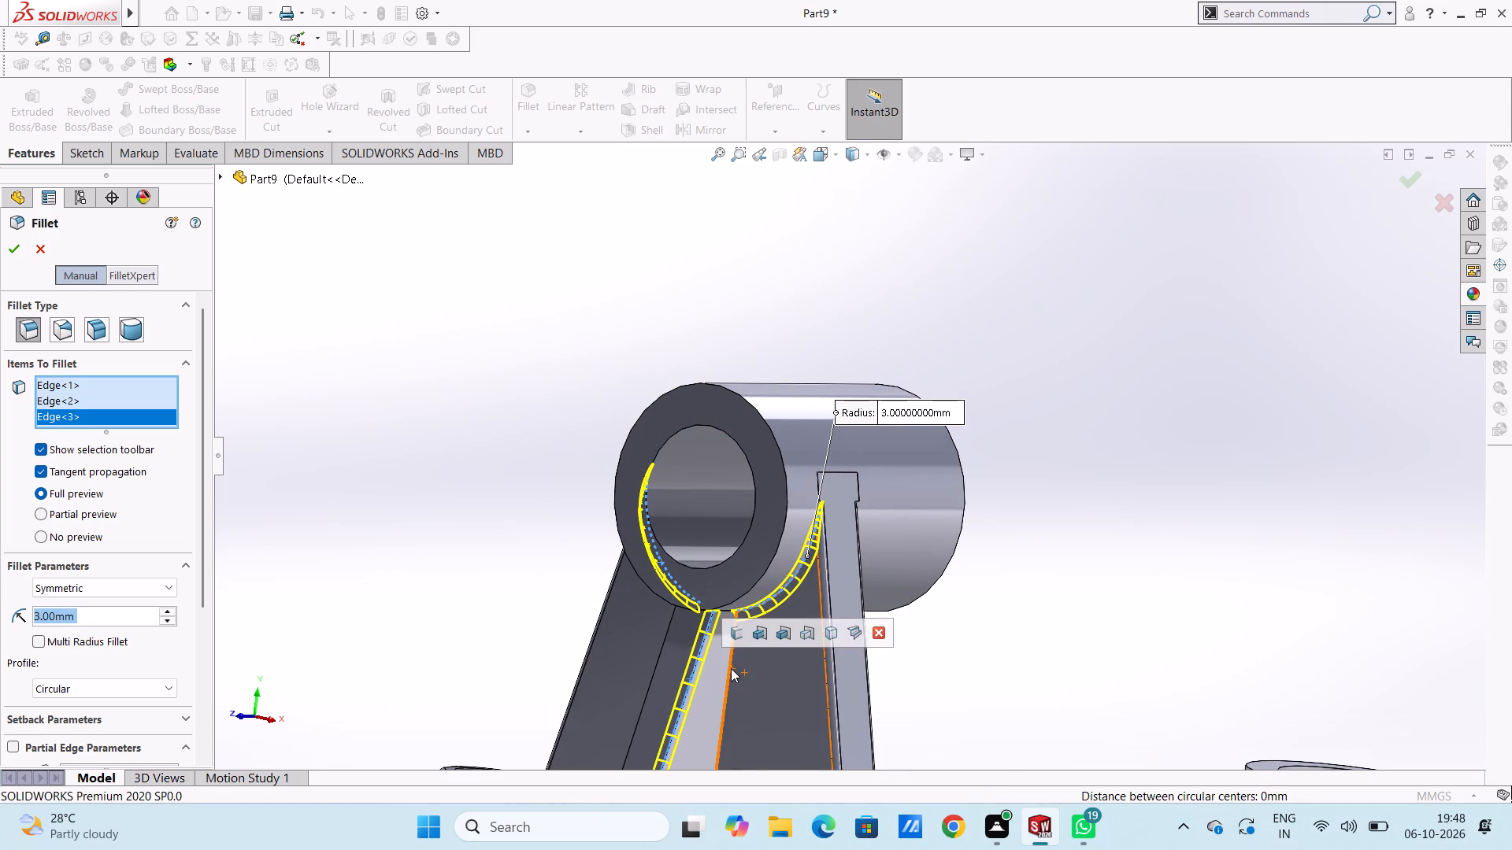
left_click(731, 668)
middle_click_drag(534, 550, 660, 634)
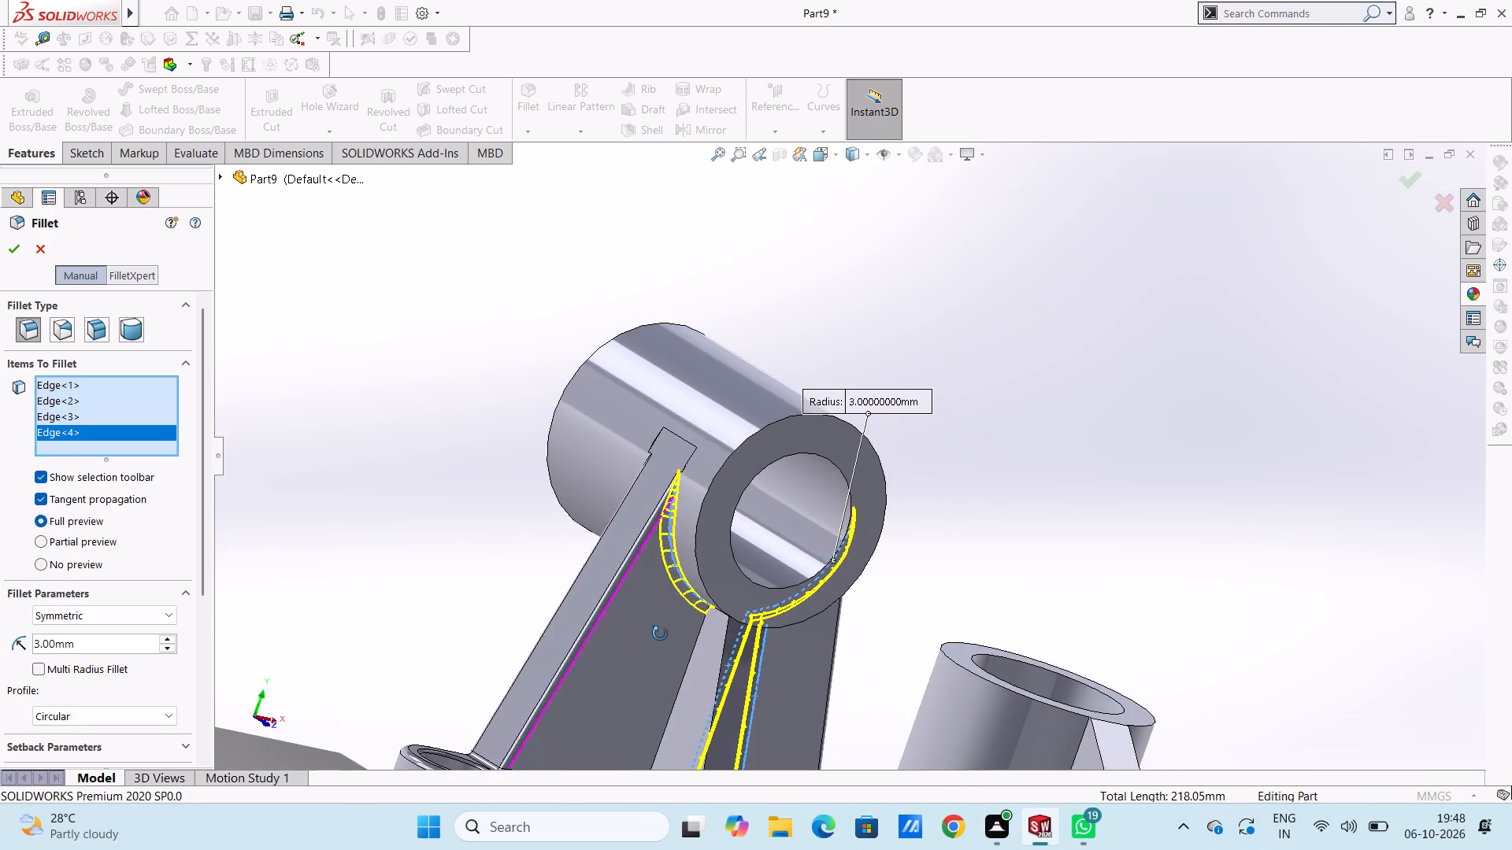
middle_click_drag(660, 634, 660, 634)
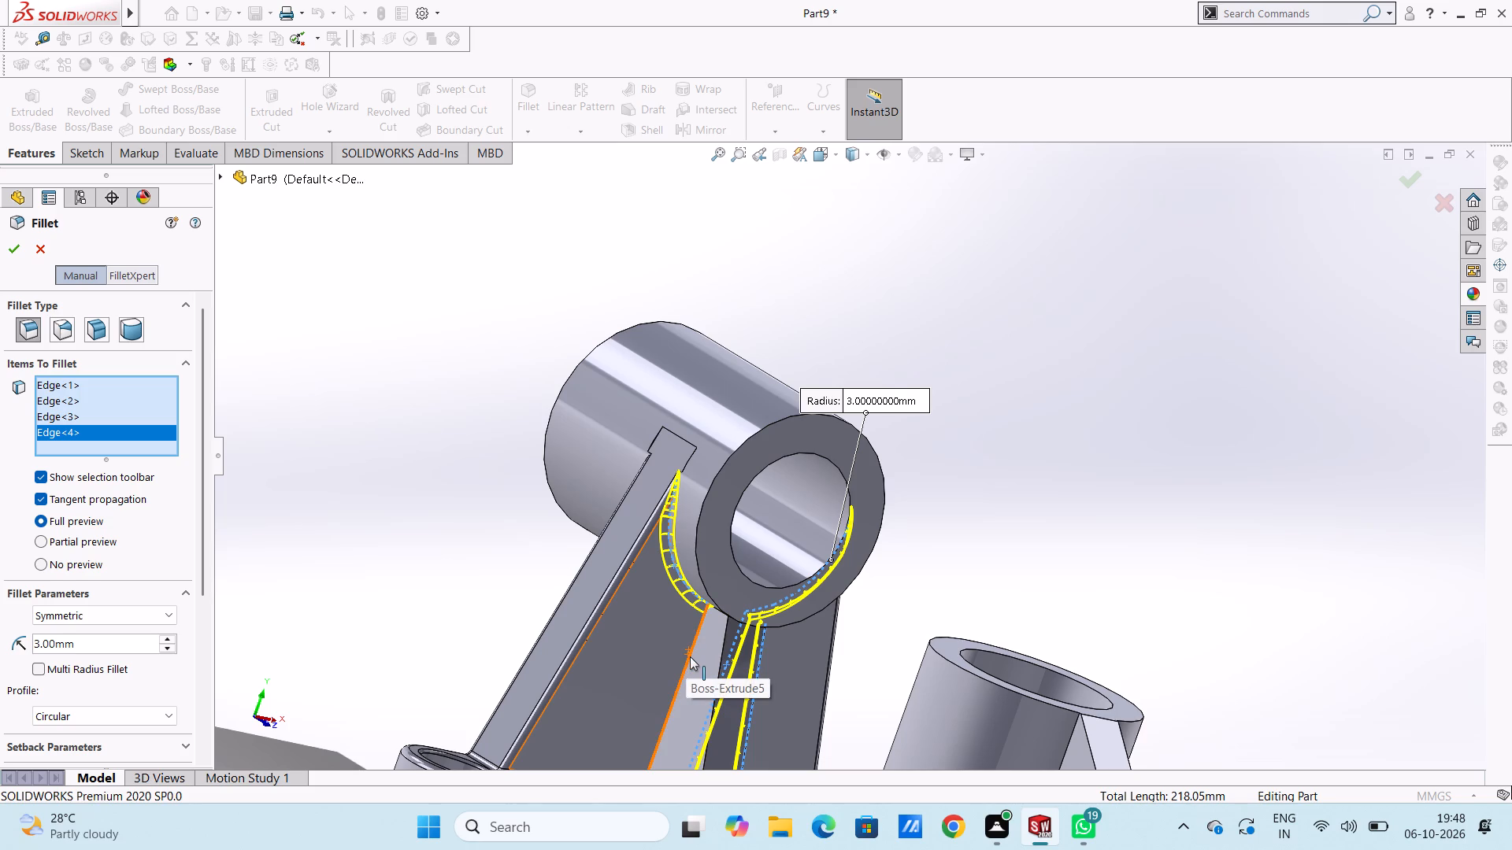
left_click(690, 656)
left_click(722, 654)
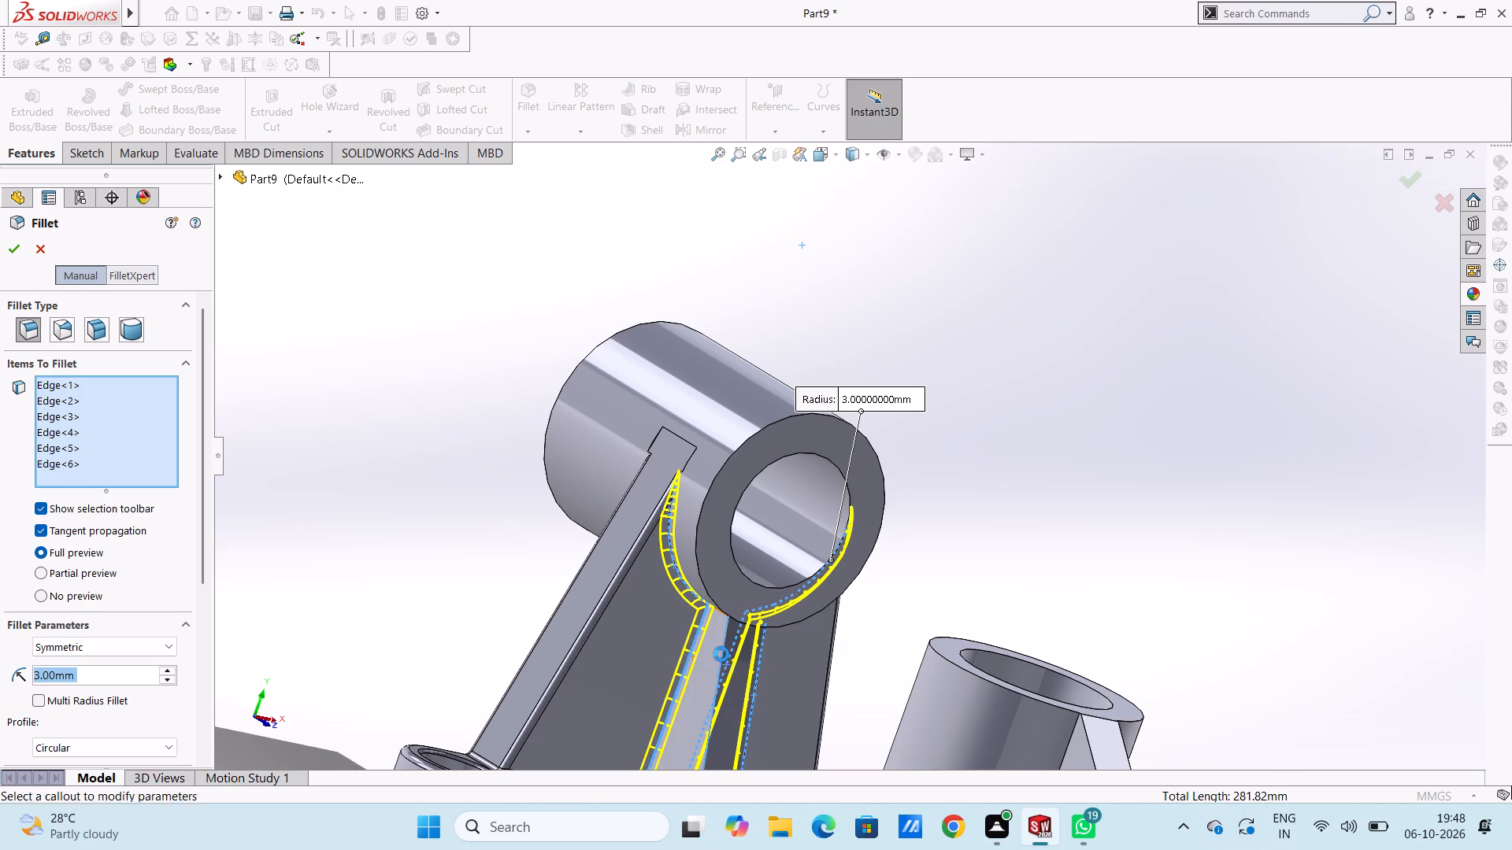
Add both vertical edges where the smaller rib meets the vertical ring boss to the 3 mm fillet and apply it.
scroll(508, 483, "up", 5)
middle_click_drag(561, 505, 437, 507)
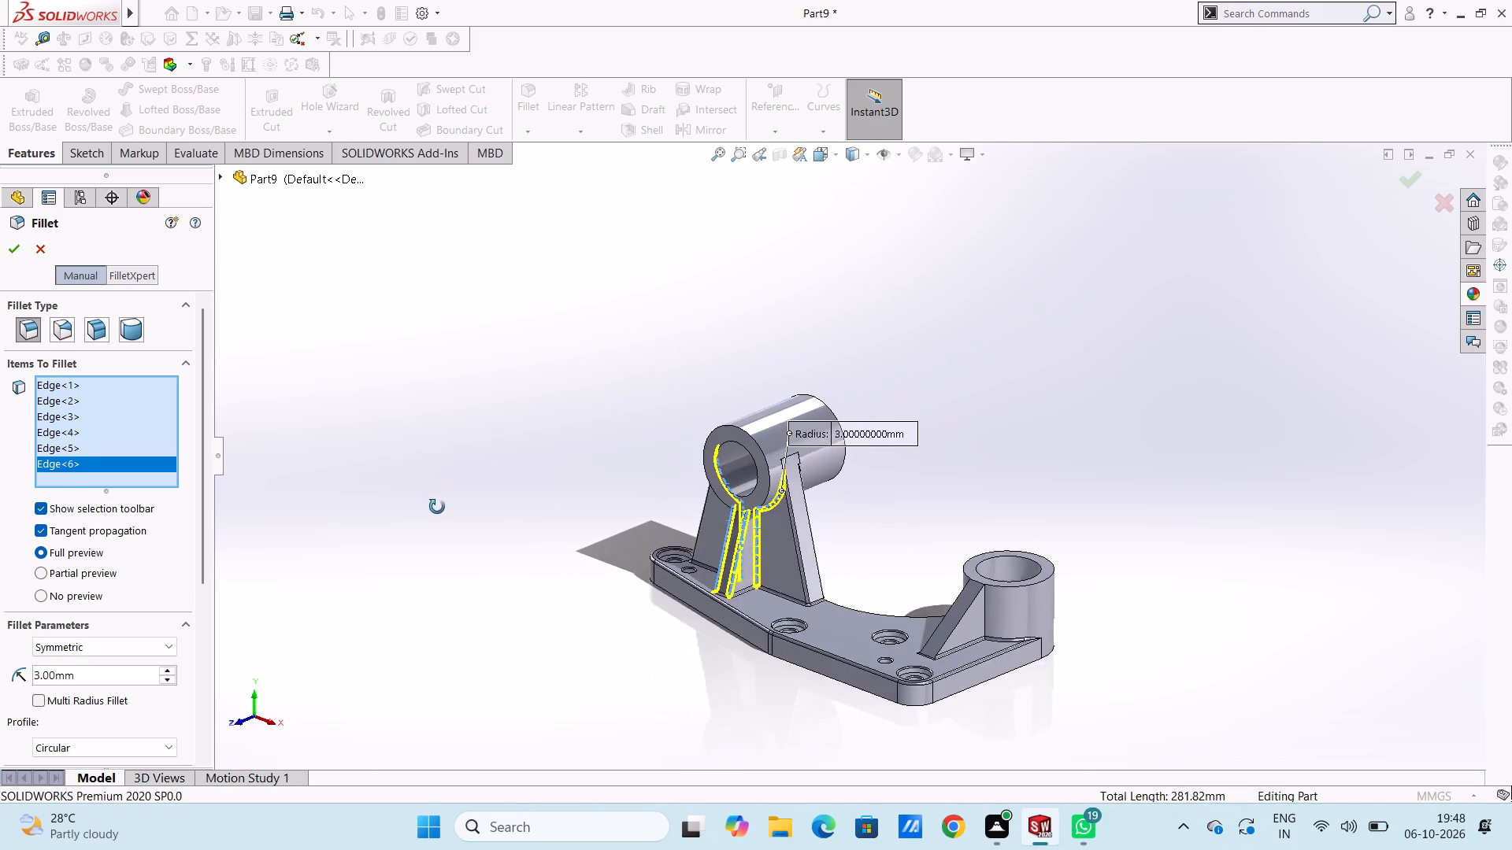
middle_click_drag(437, 507, 421, 508)
scroll(1032, 609, "down", 5)
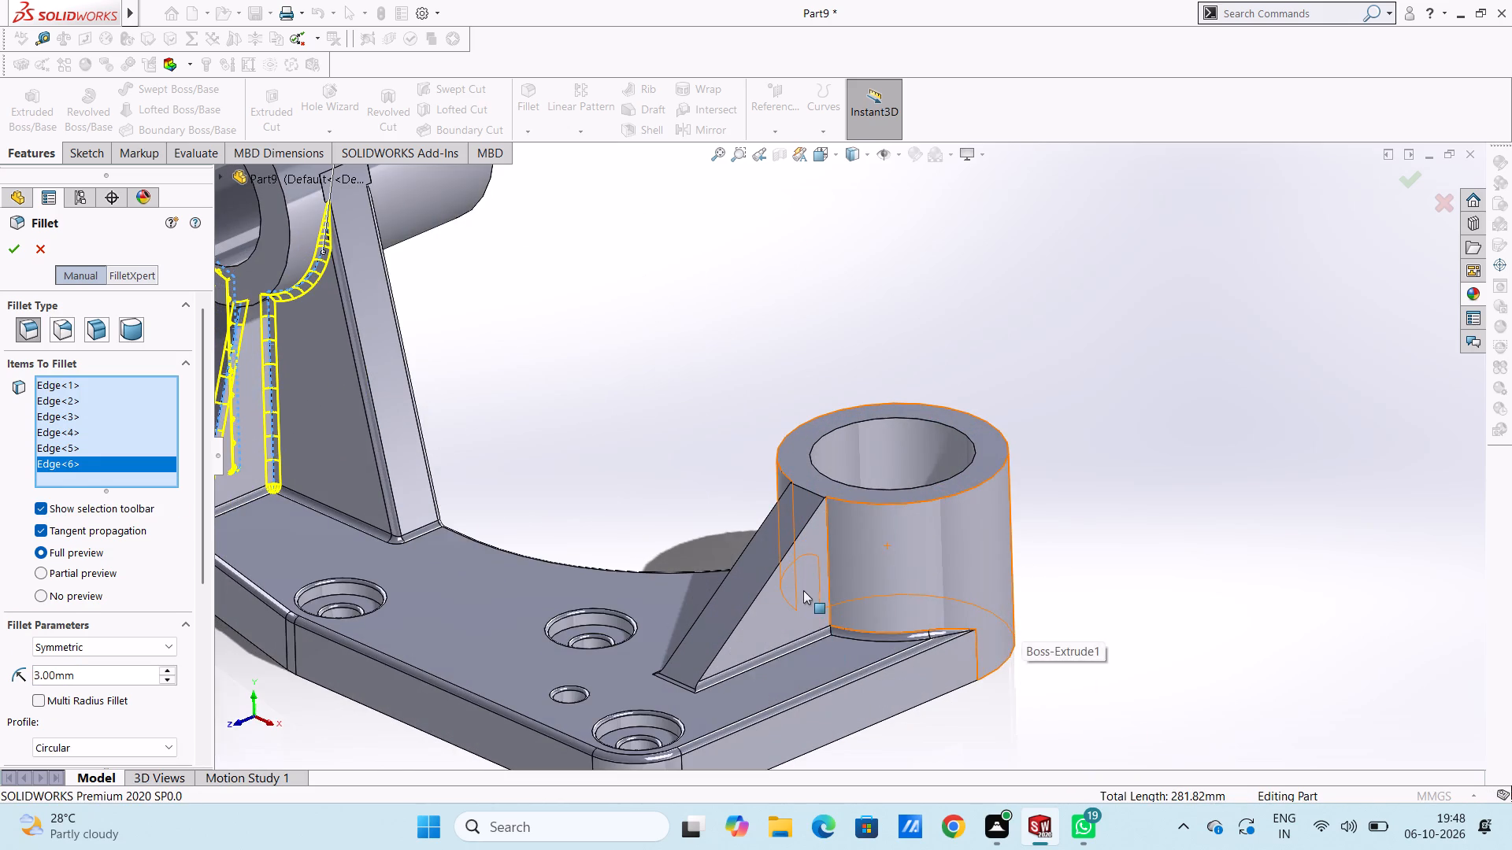
scroll(804, 589, "down", 3)
left_click(857, 530)
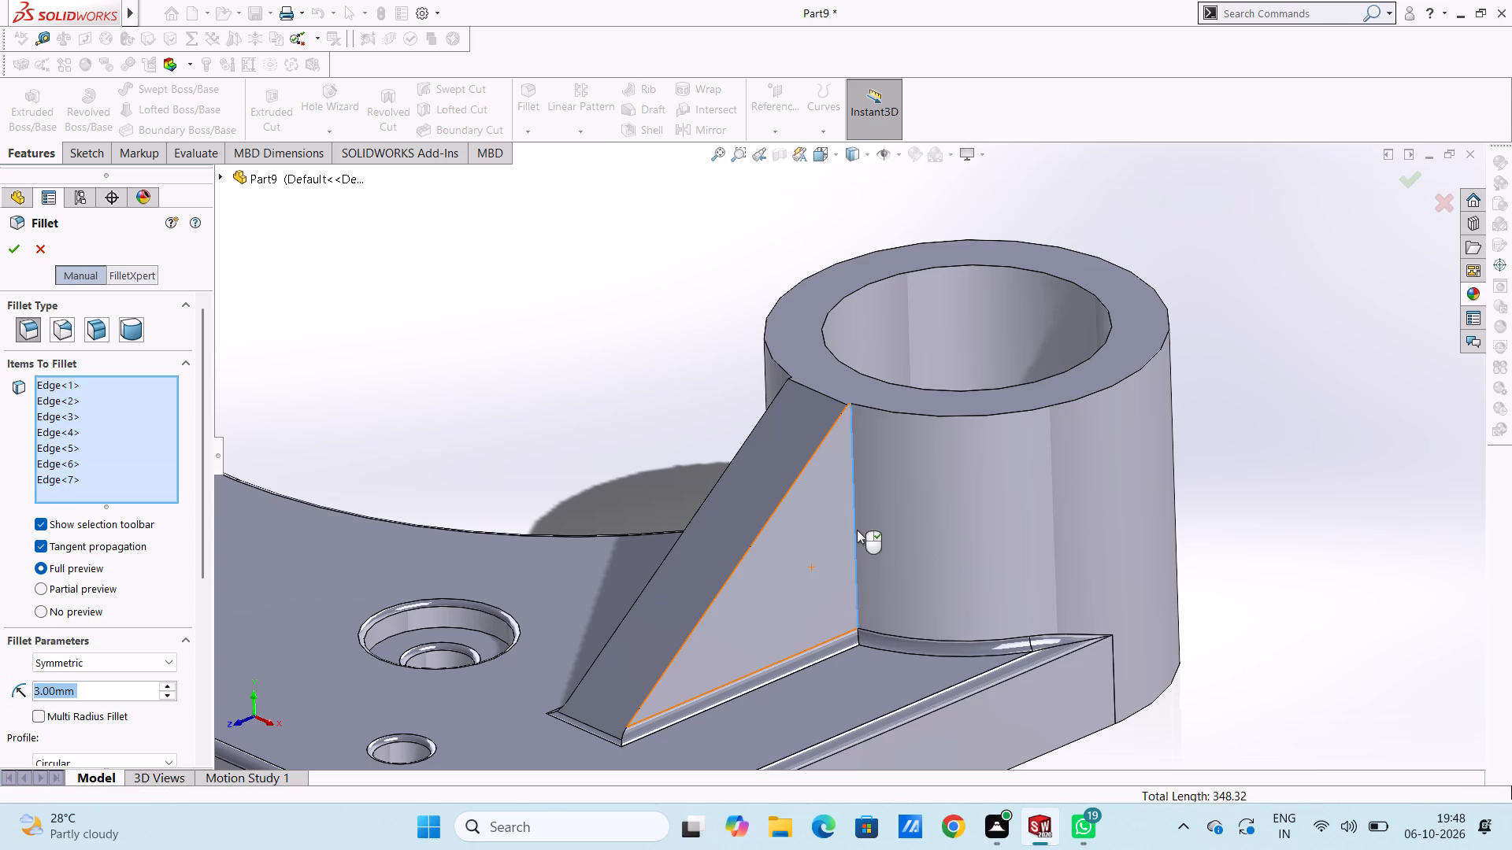
left_click(768, 522)
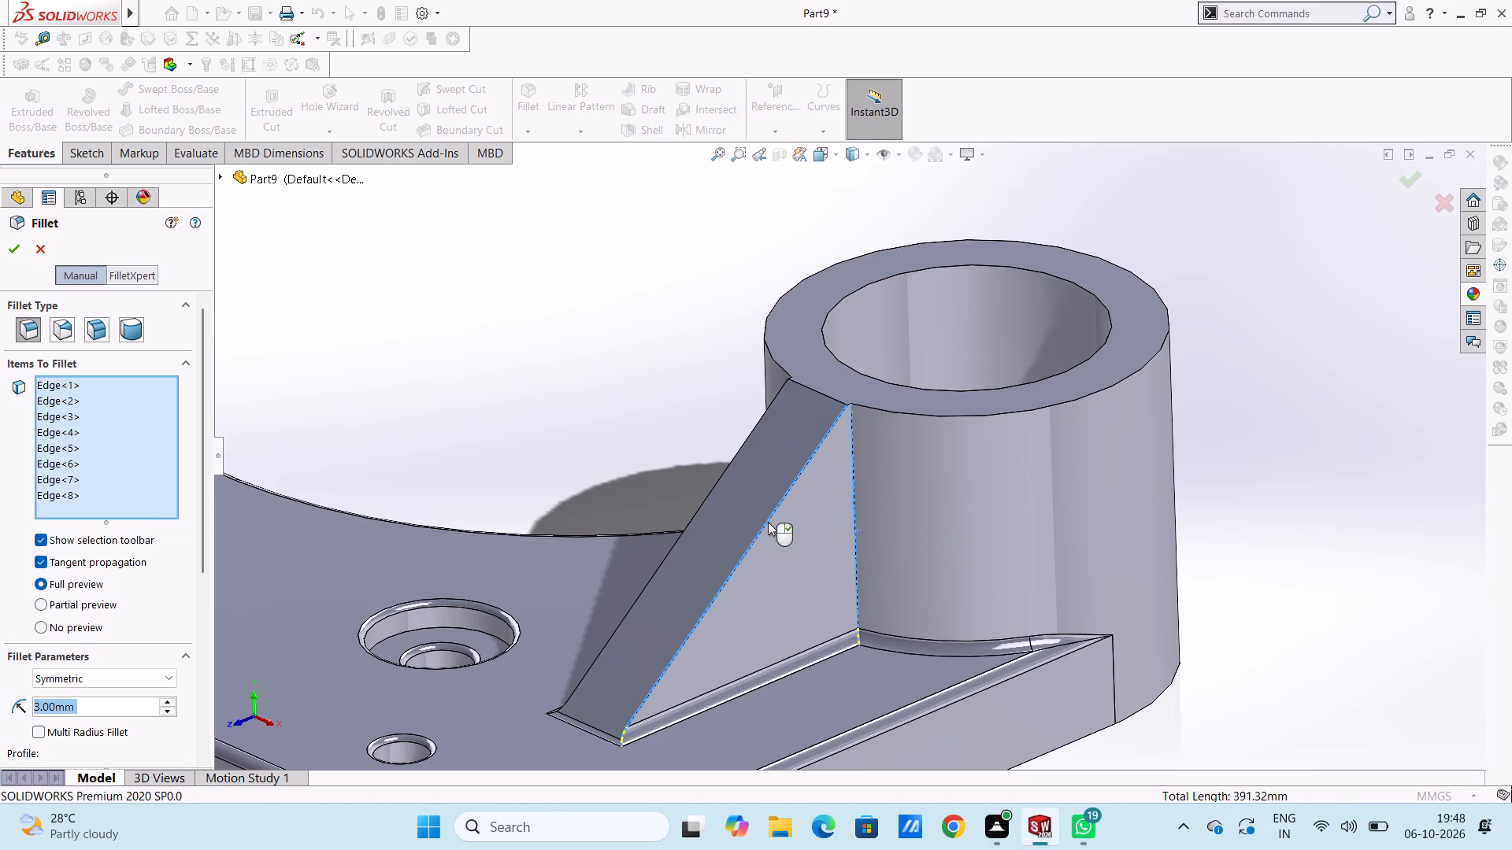
left_click(769, 521)
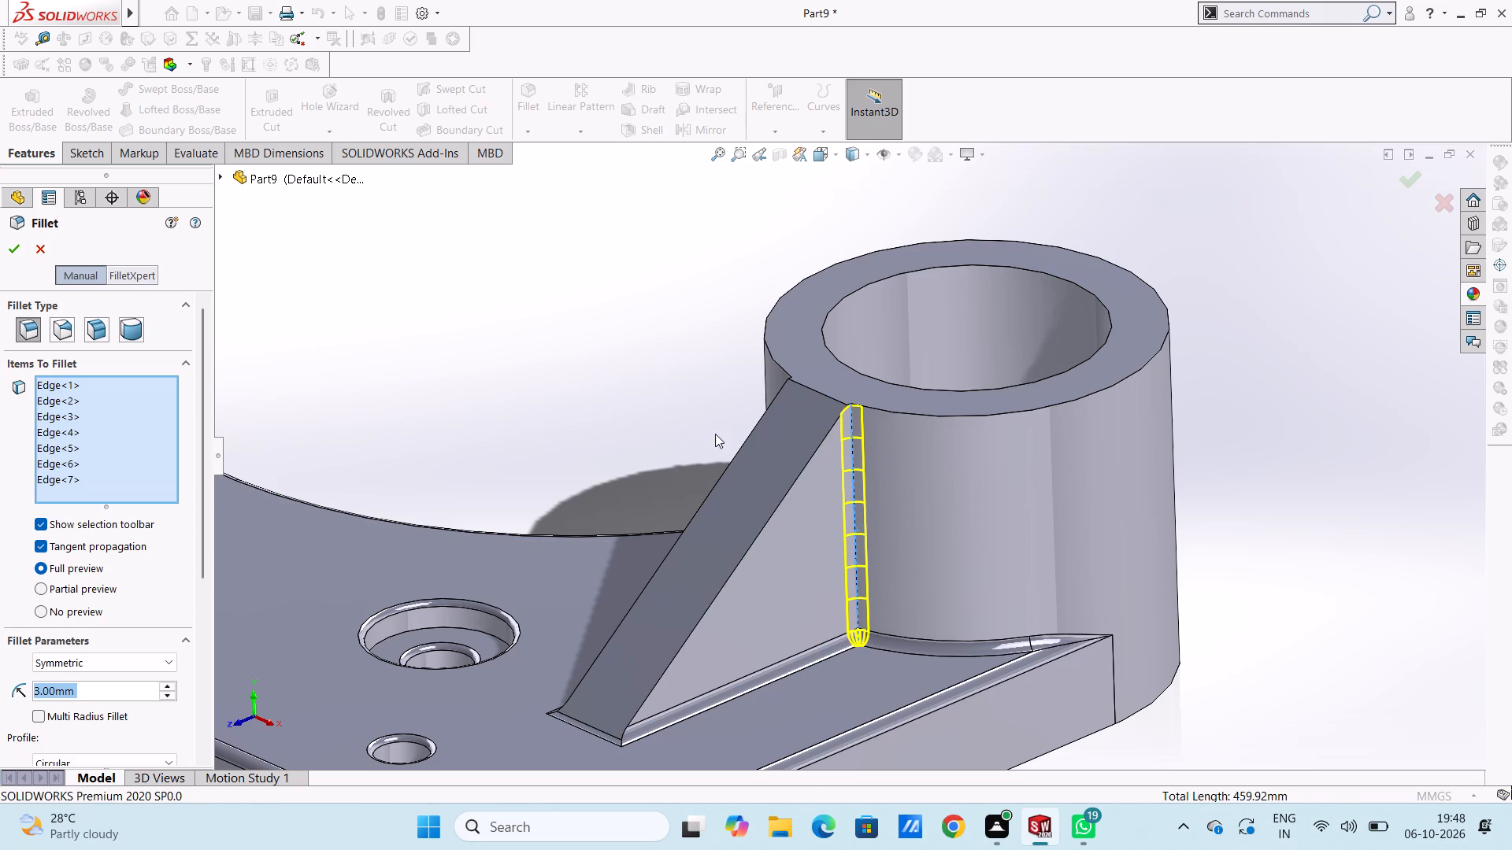
middle_click_drag(680, 336, 807, 481)
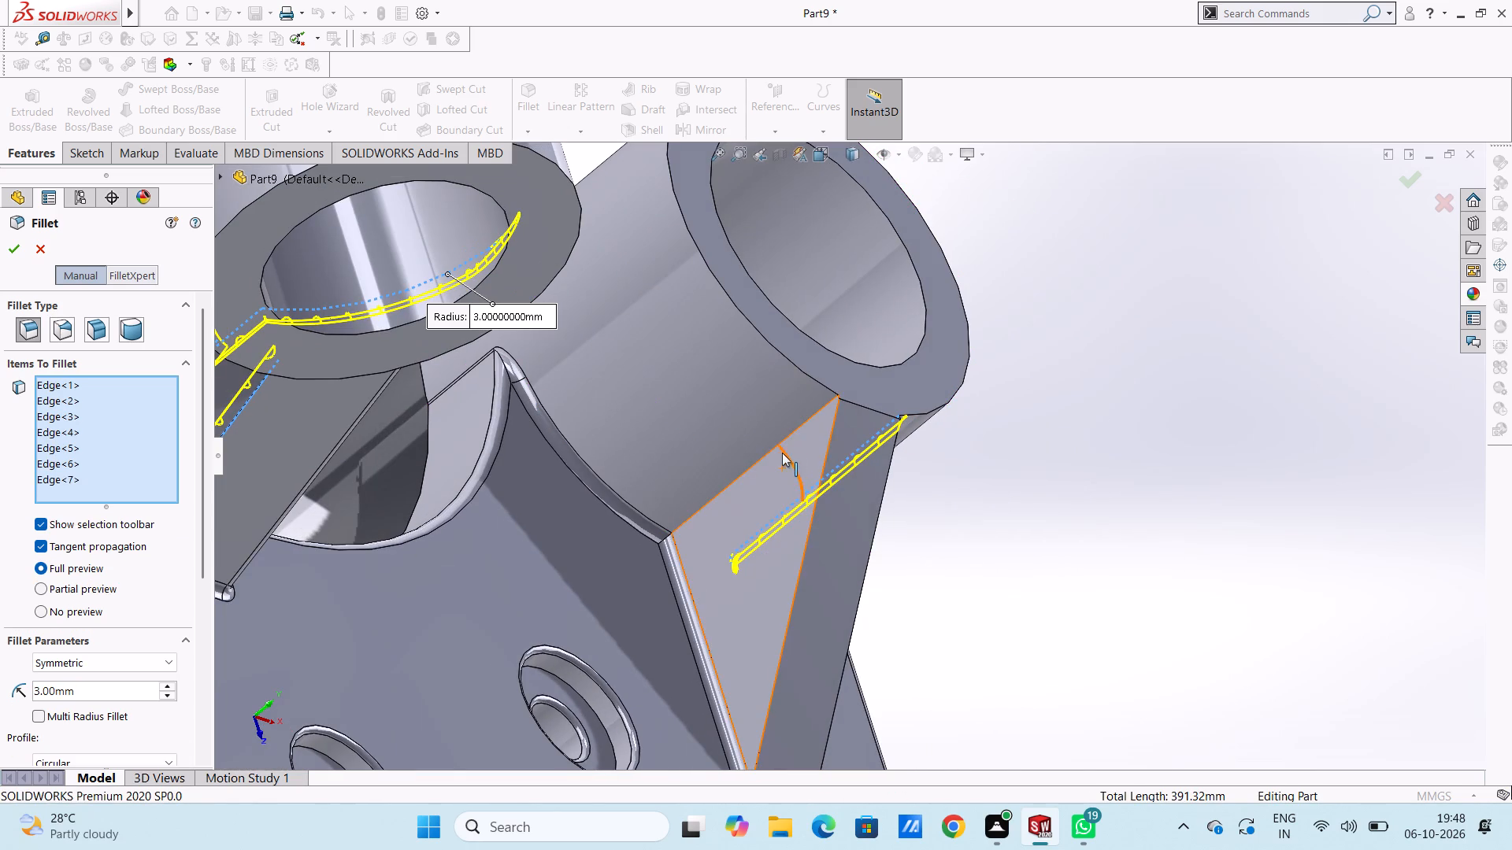
left_click(782, 442)
scroll(780, 440, "up", 5)
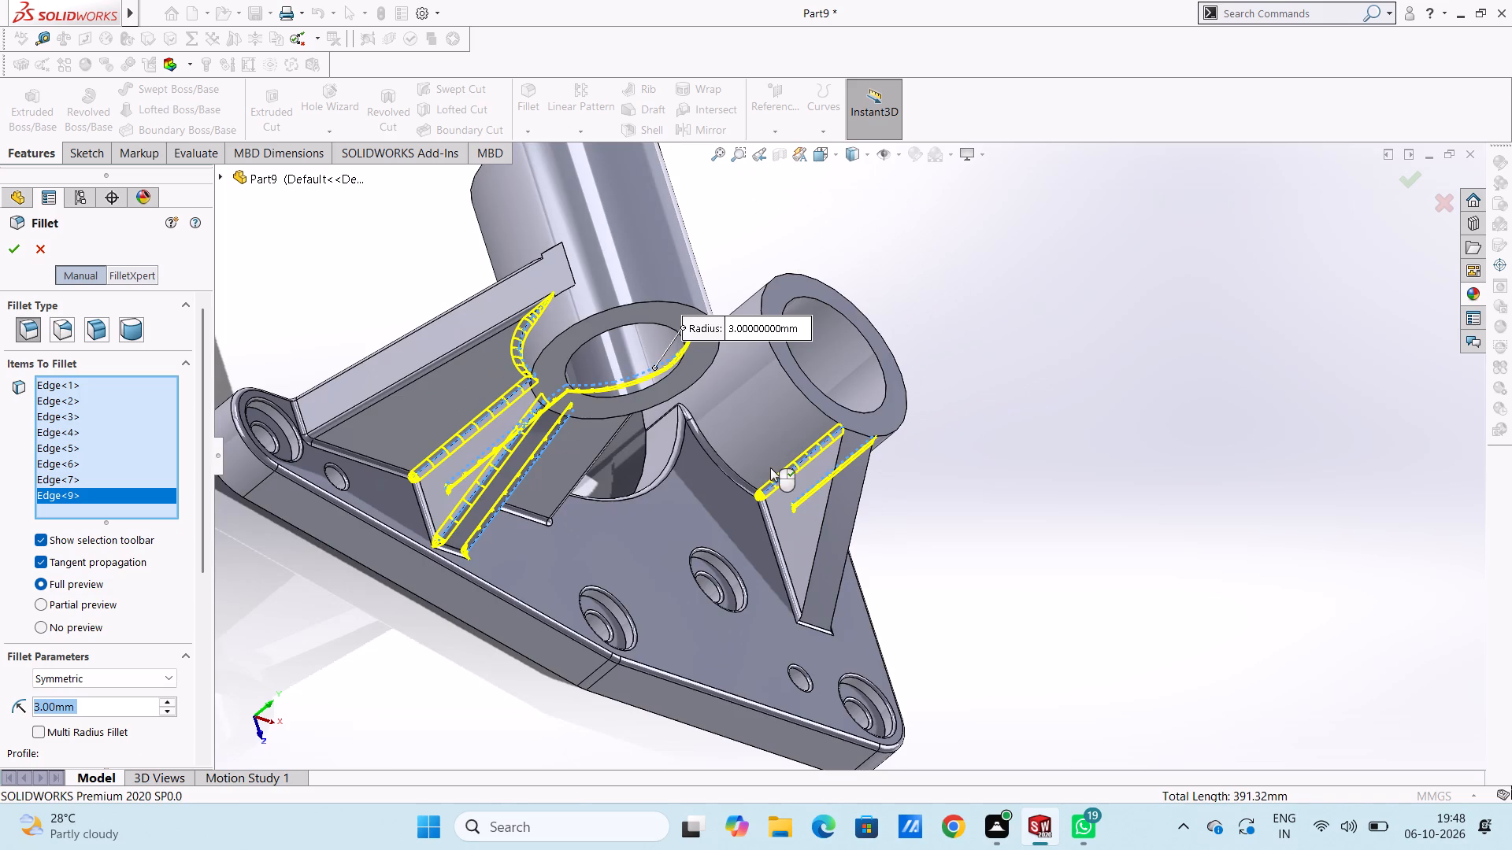
scroll(770, 468, "up", 4)
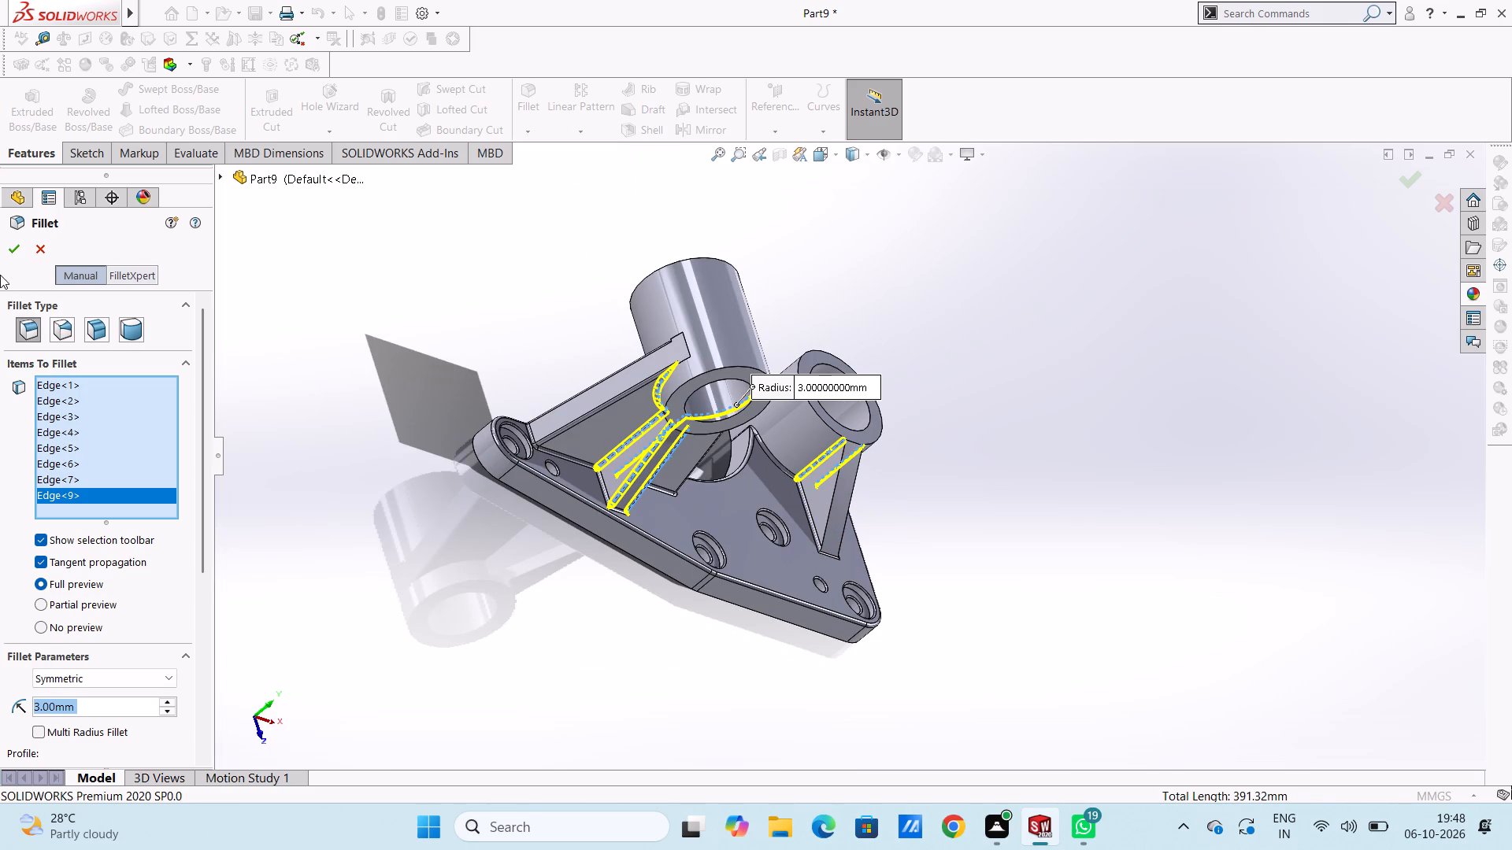
left_click(17, 249)
left_click(421, 360)
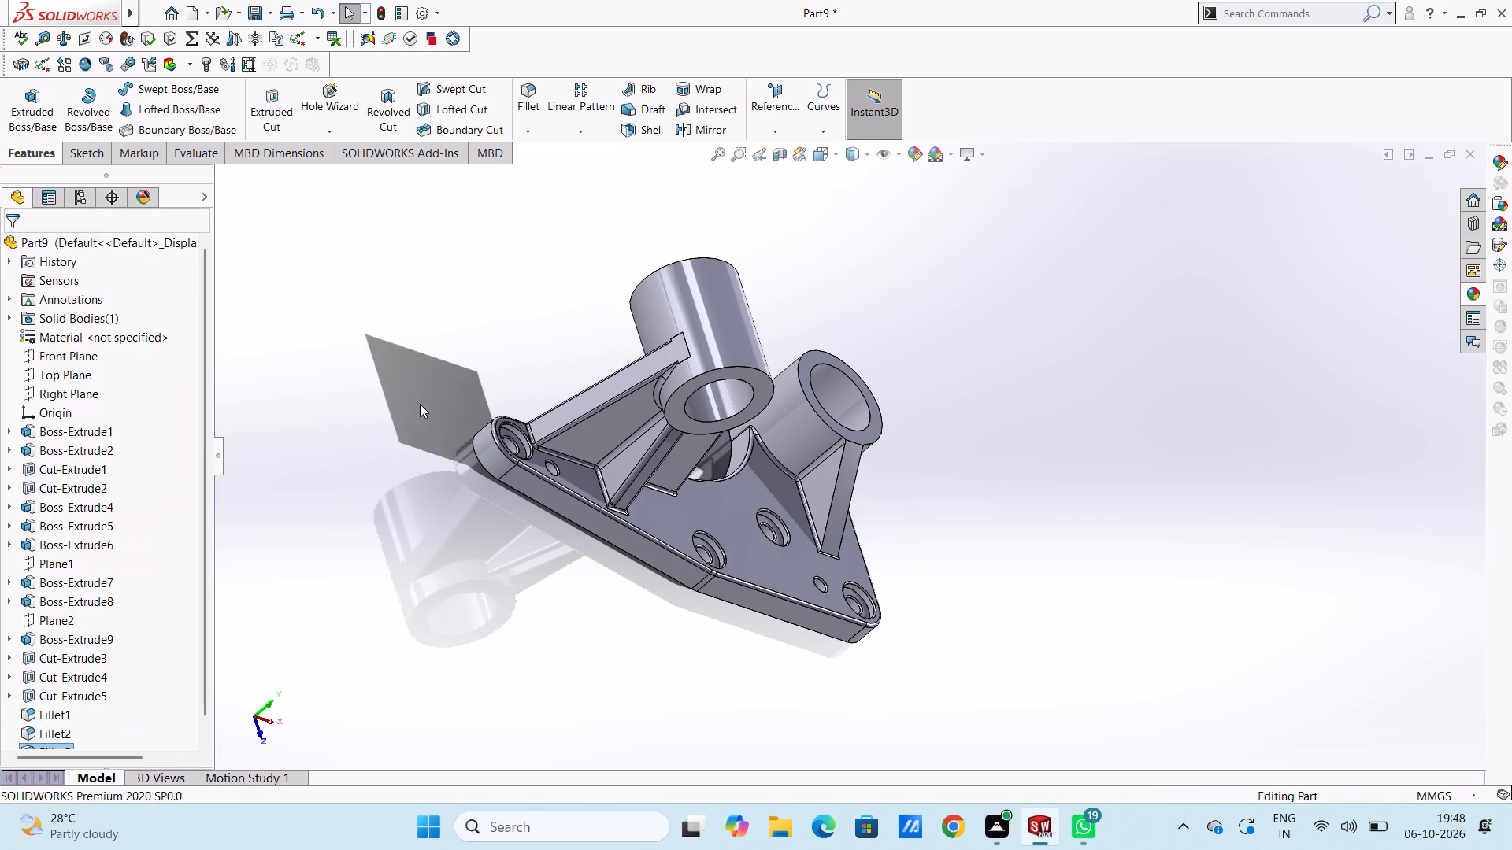
Apply a 3 mm symmetric fillet to the two sloping outer edges of the smaller rib supporting the vertical ring boss.
middle_click_drag(430, 405, 350, 283)
middle_click_drag(494, 493, 445, 438)
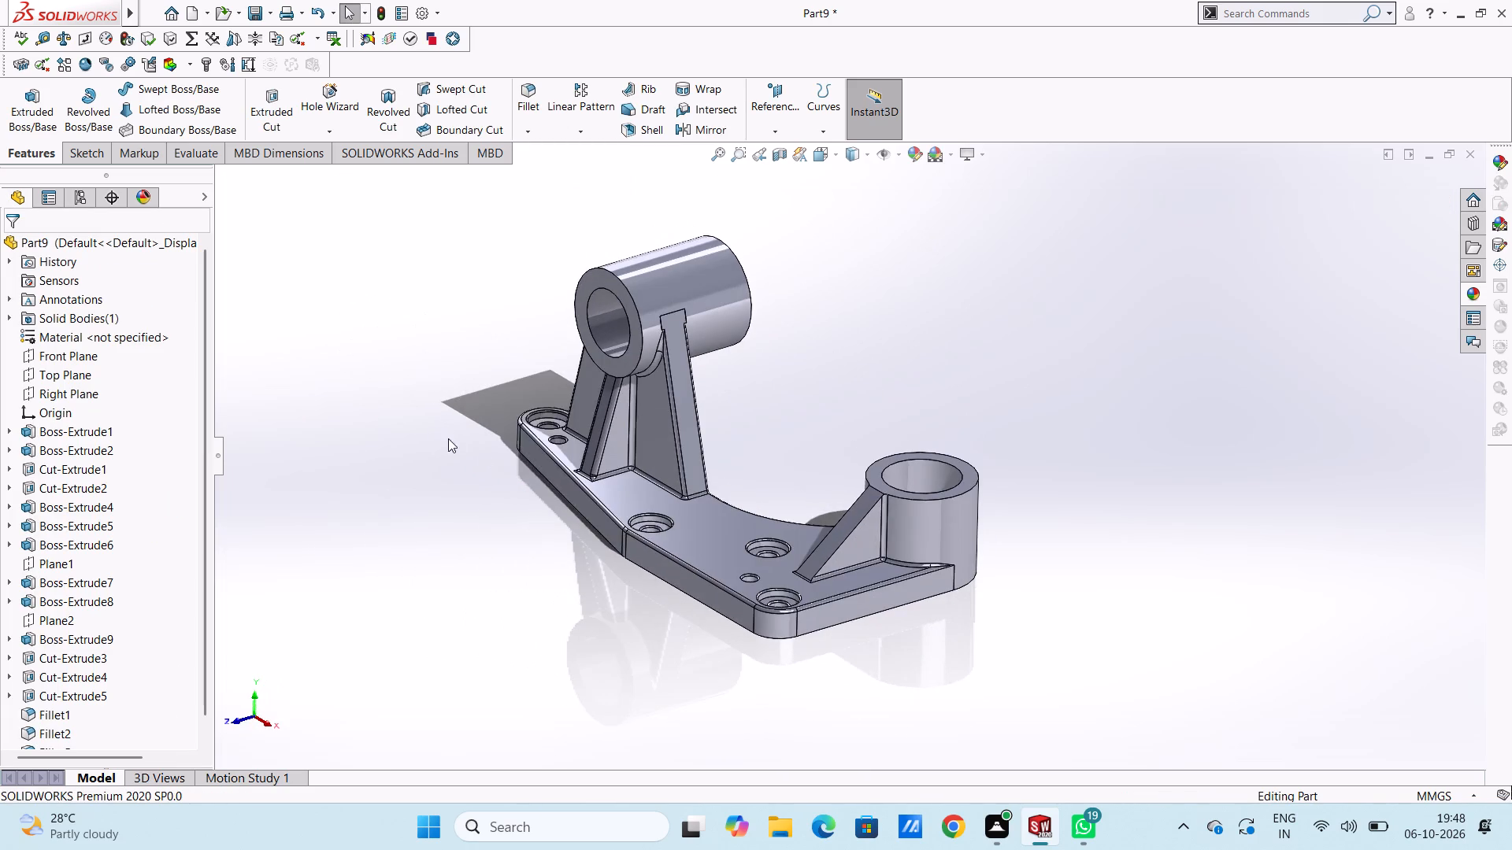
scroll(871, 558, "down", 4)
left_click(533, 95)
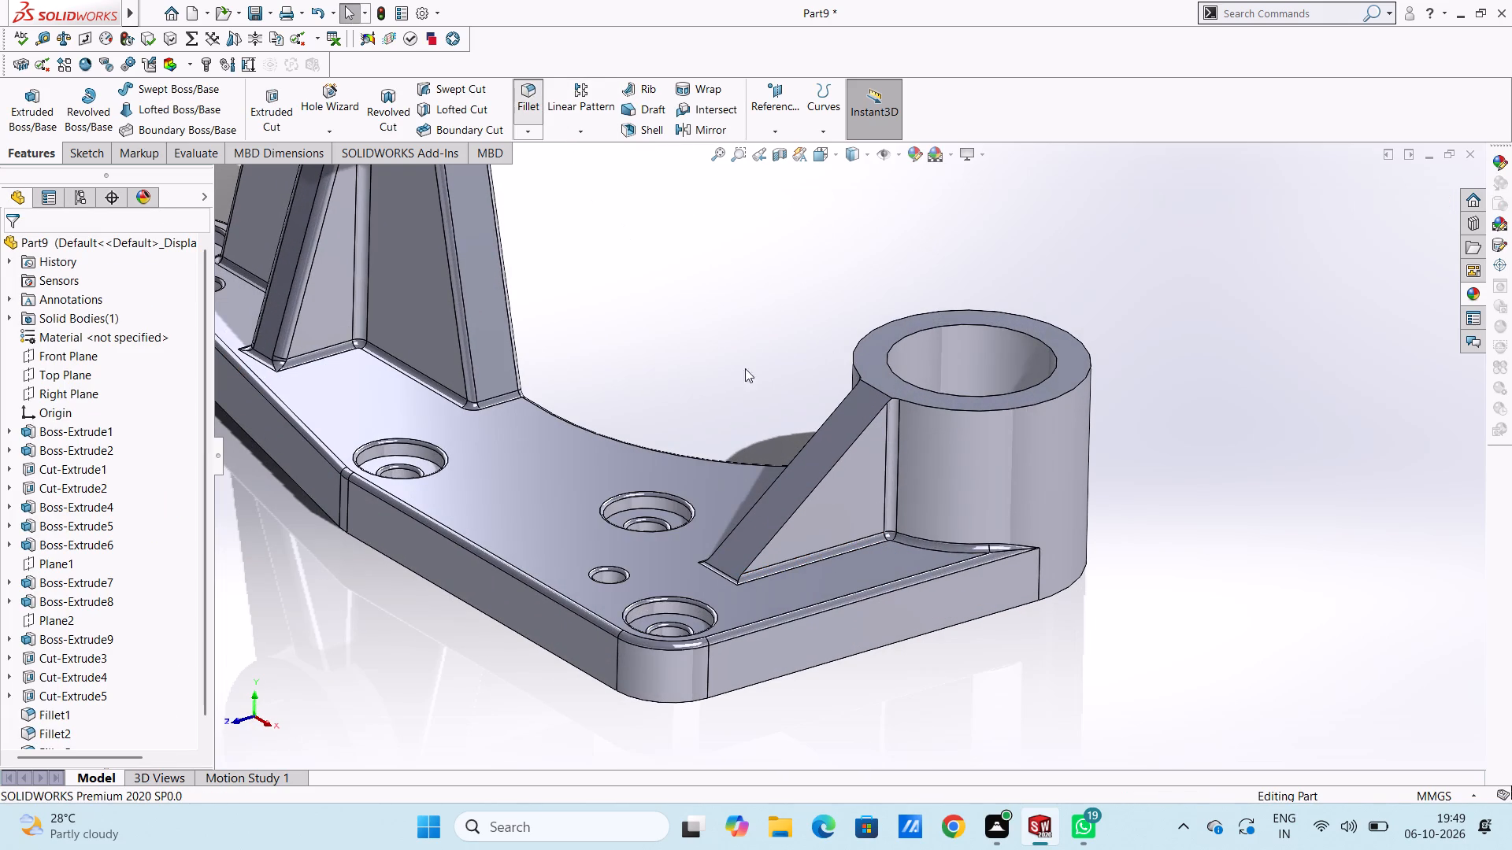
left_click(836, 461)
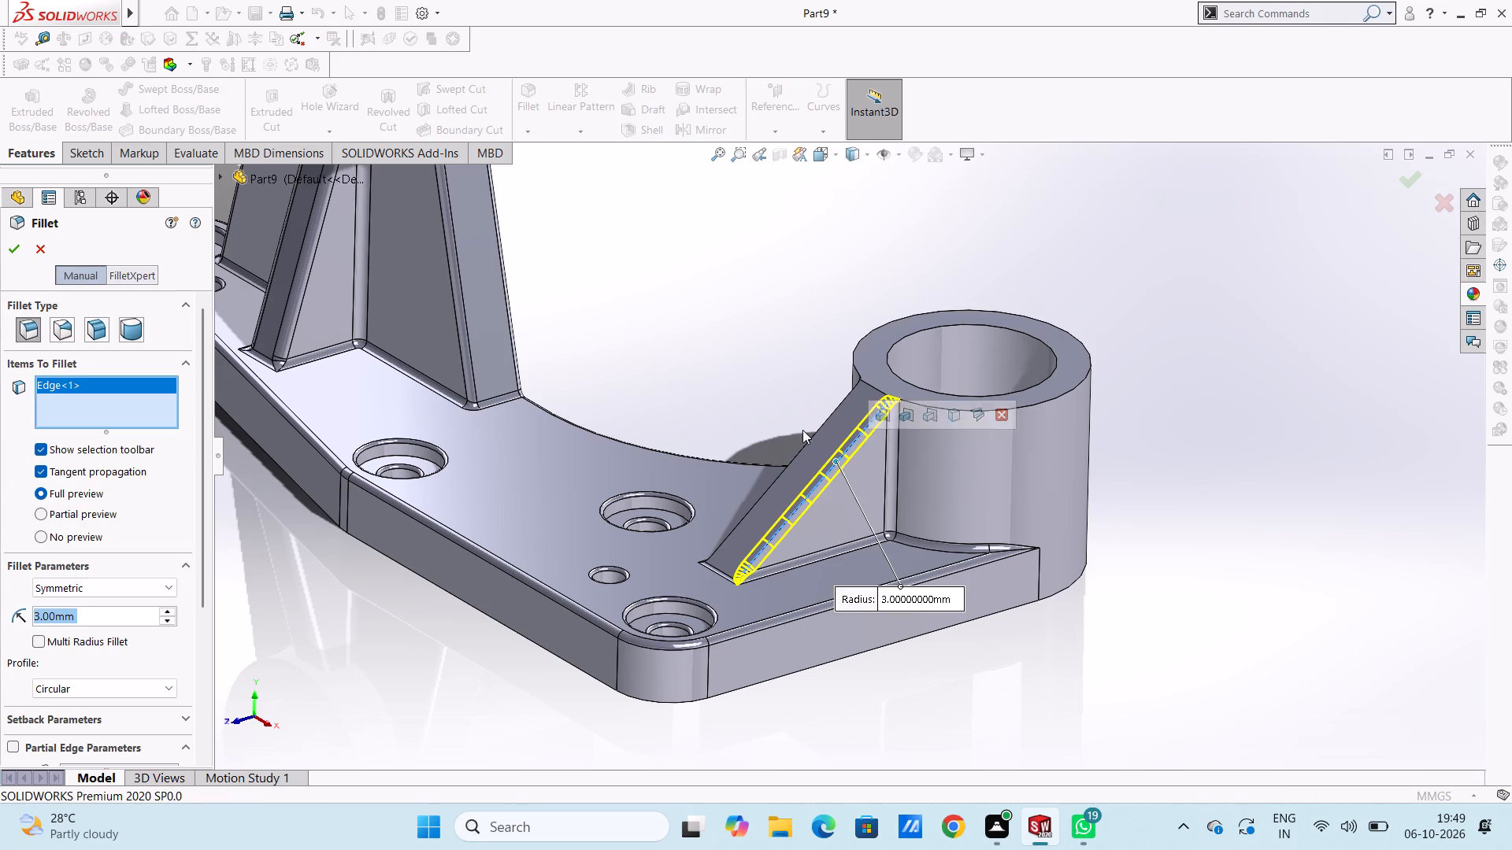
middle_click_drag(762, 362, 844, 486)
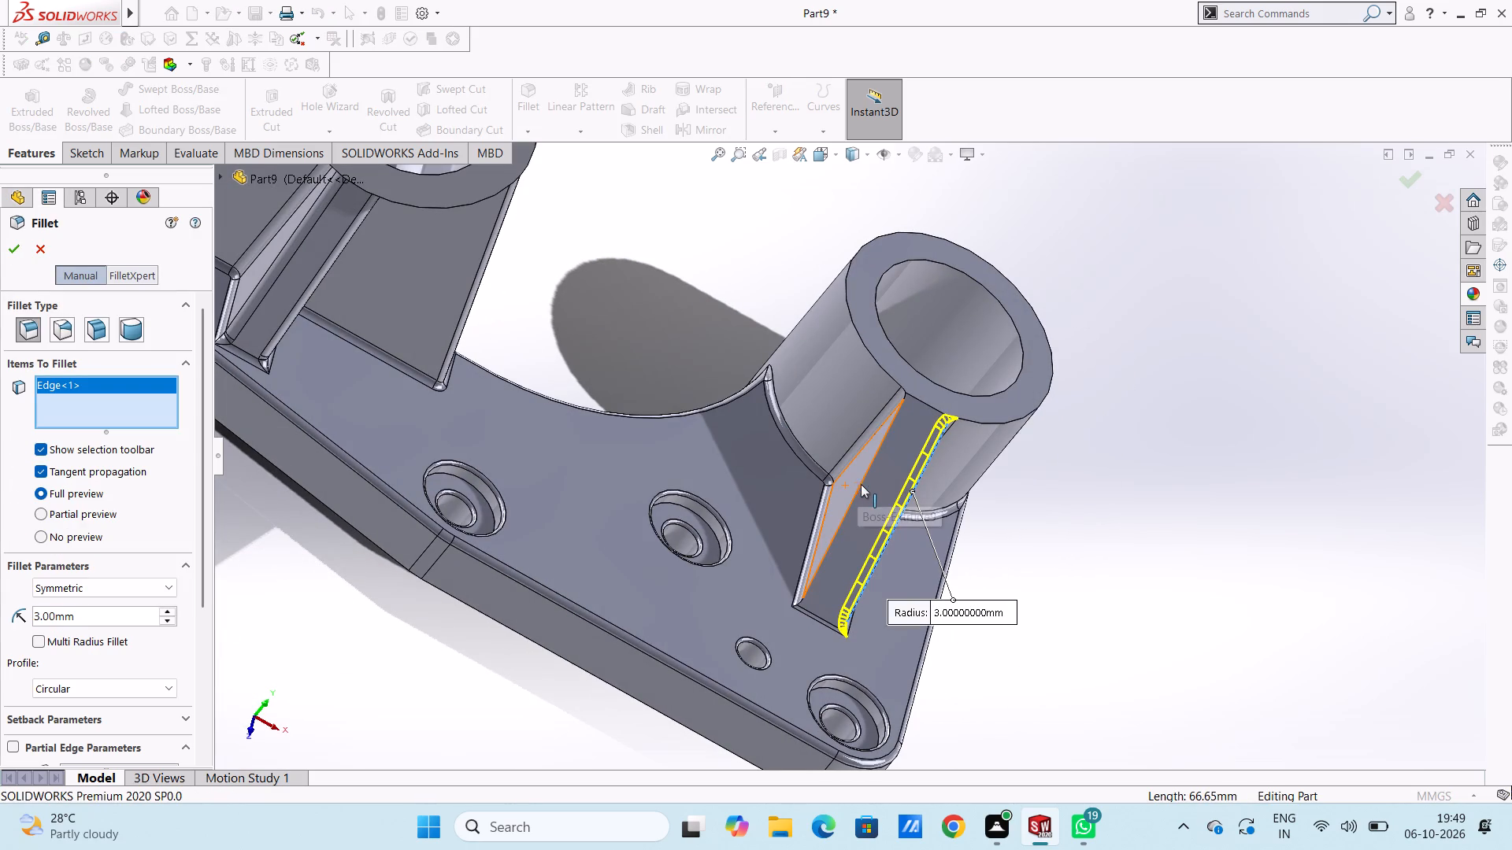
left_click(861, 485)
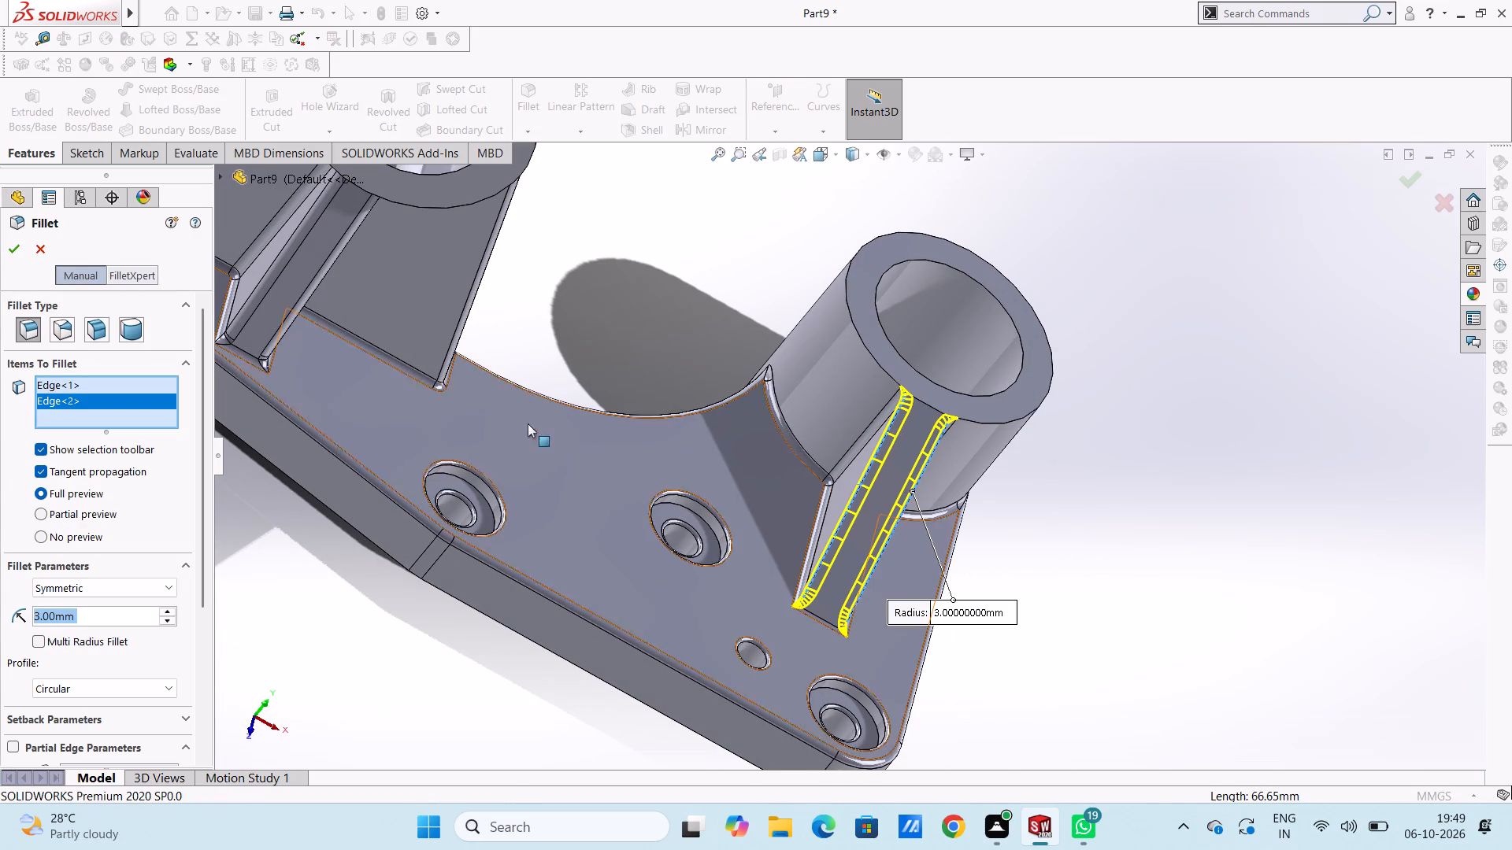
left_click(9, 253)
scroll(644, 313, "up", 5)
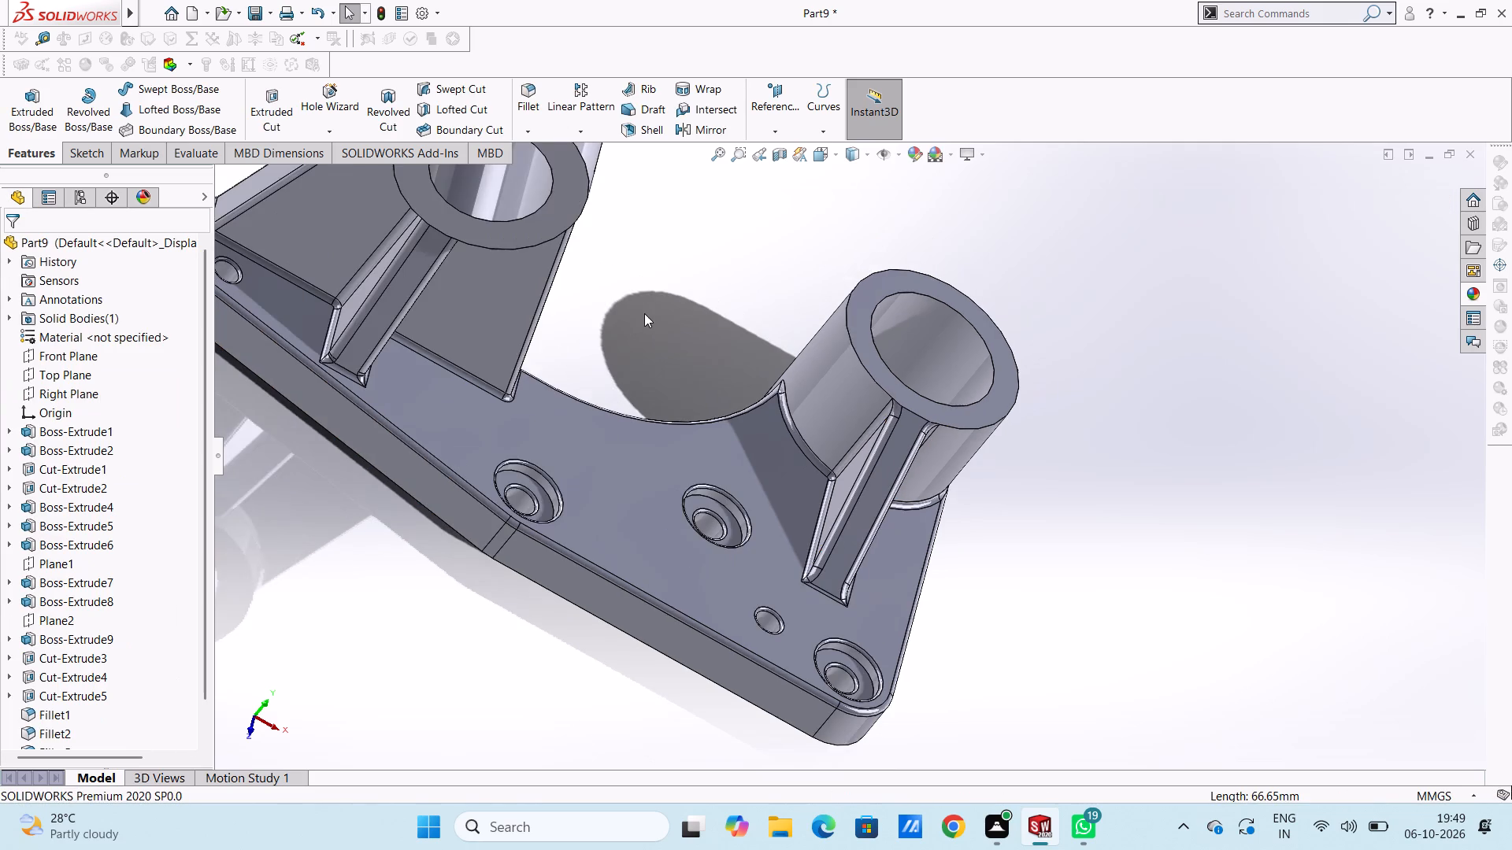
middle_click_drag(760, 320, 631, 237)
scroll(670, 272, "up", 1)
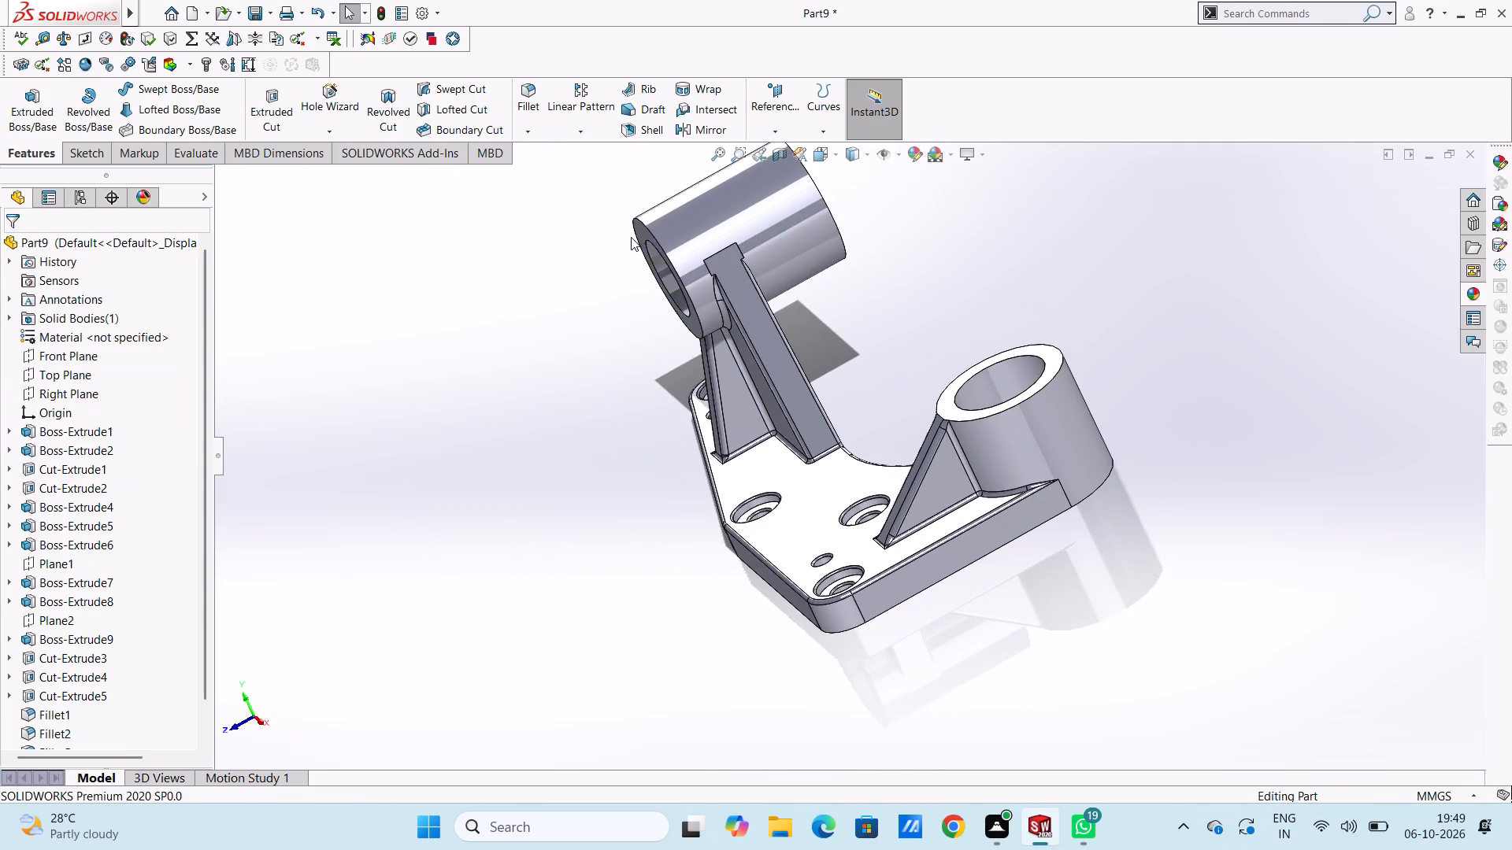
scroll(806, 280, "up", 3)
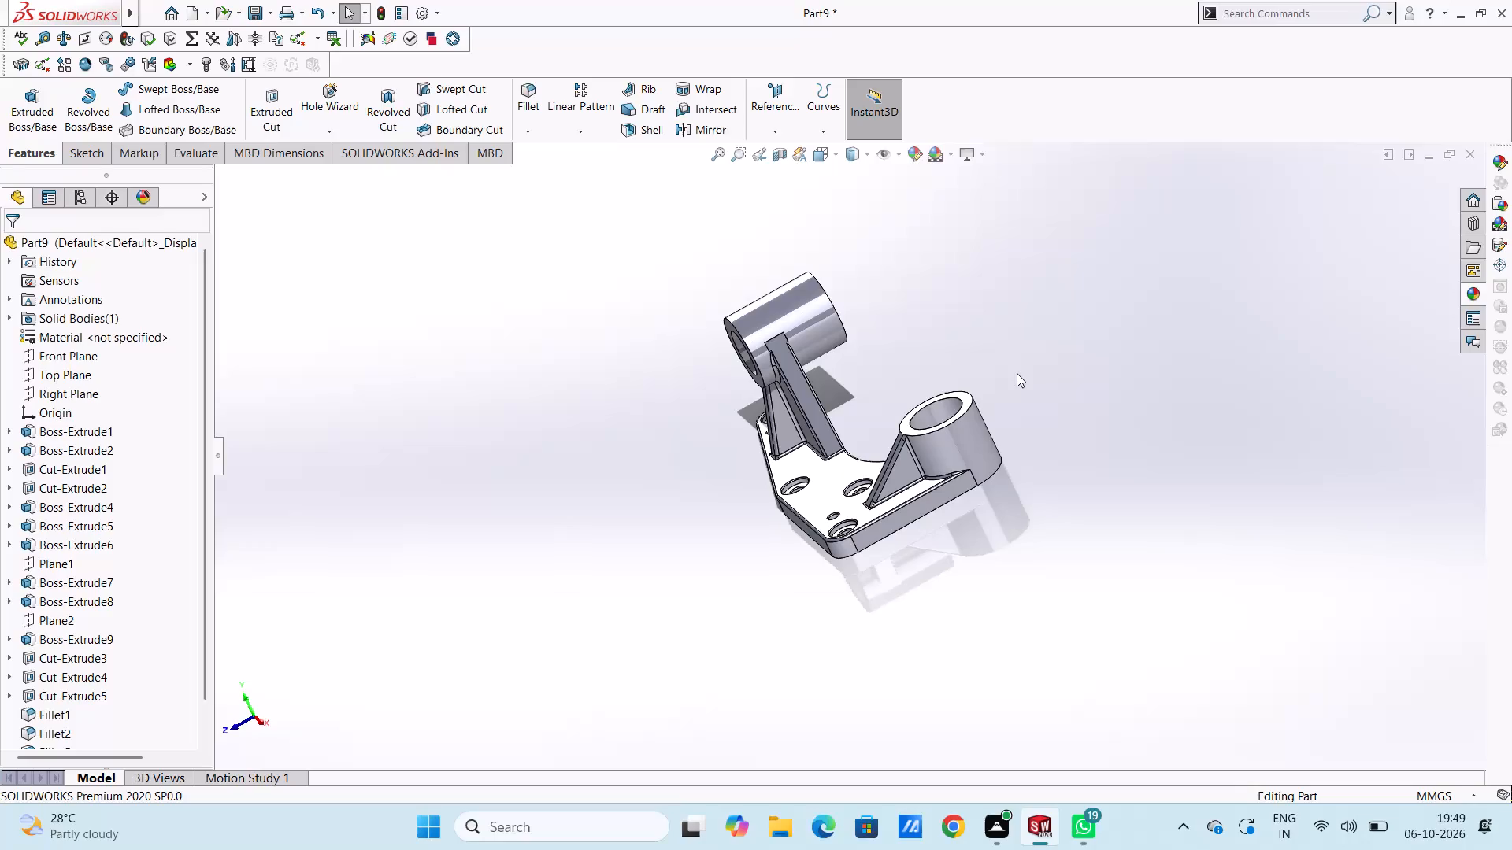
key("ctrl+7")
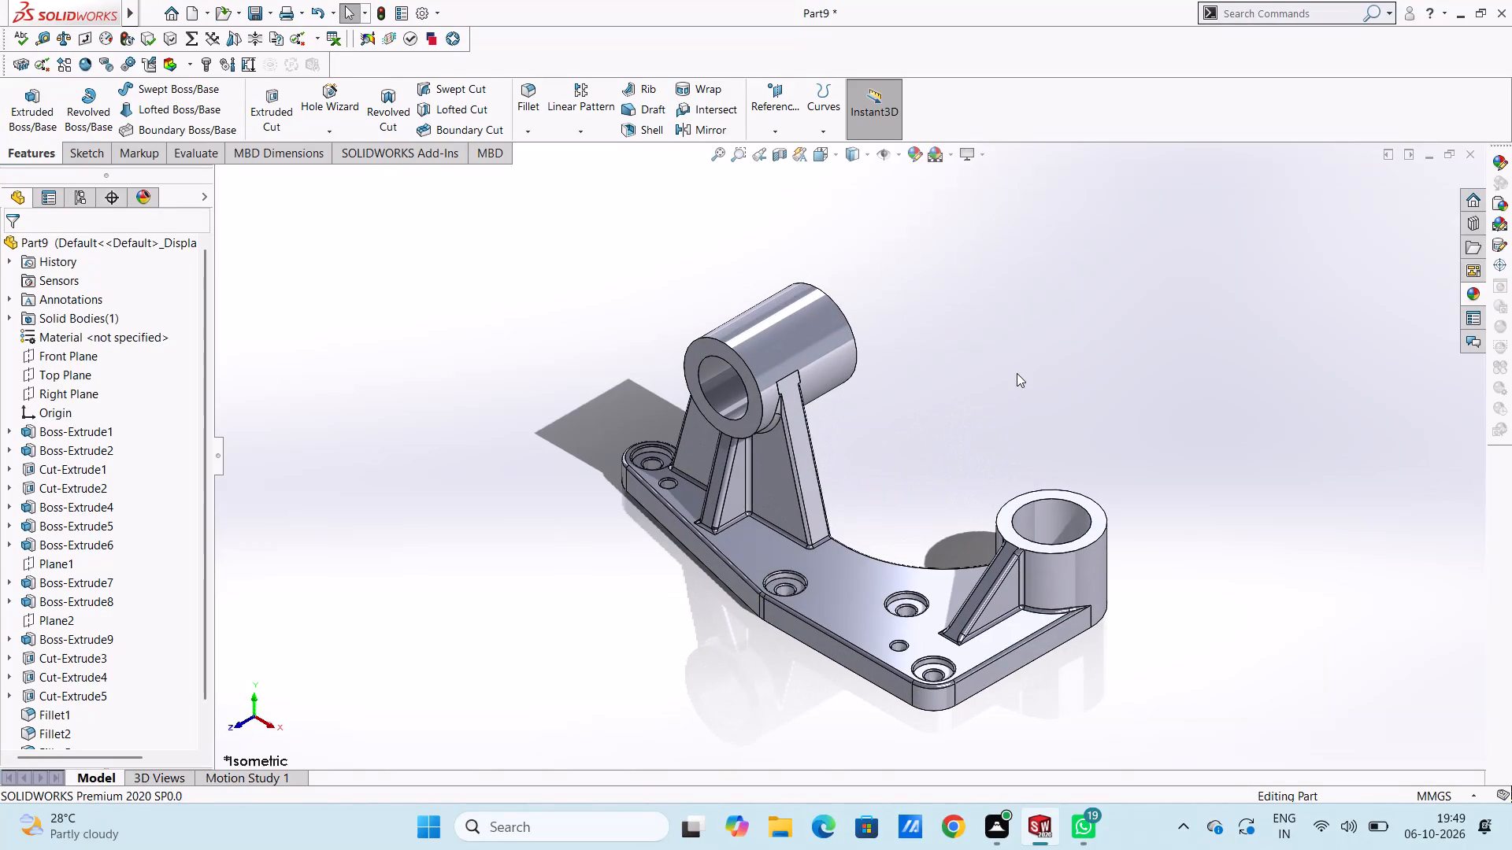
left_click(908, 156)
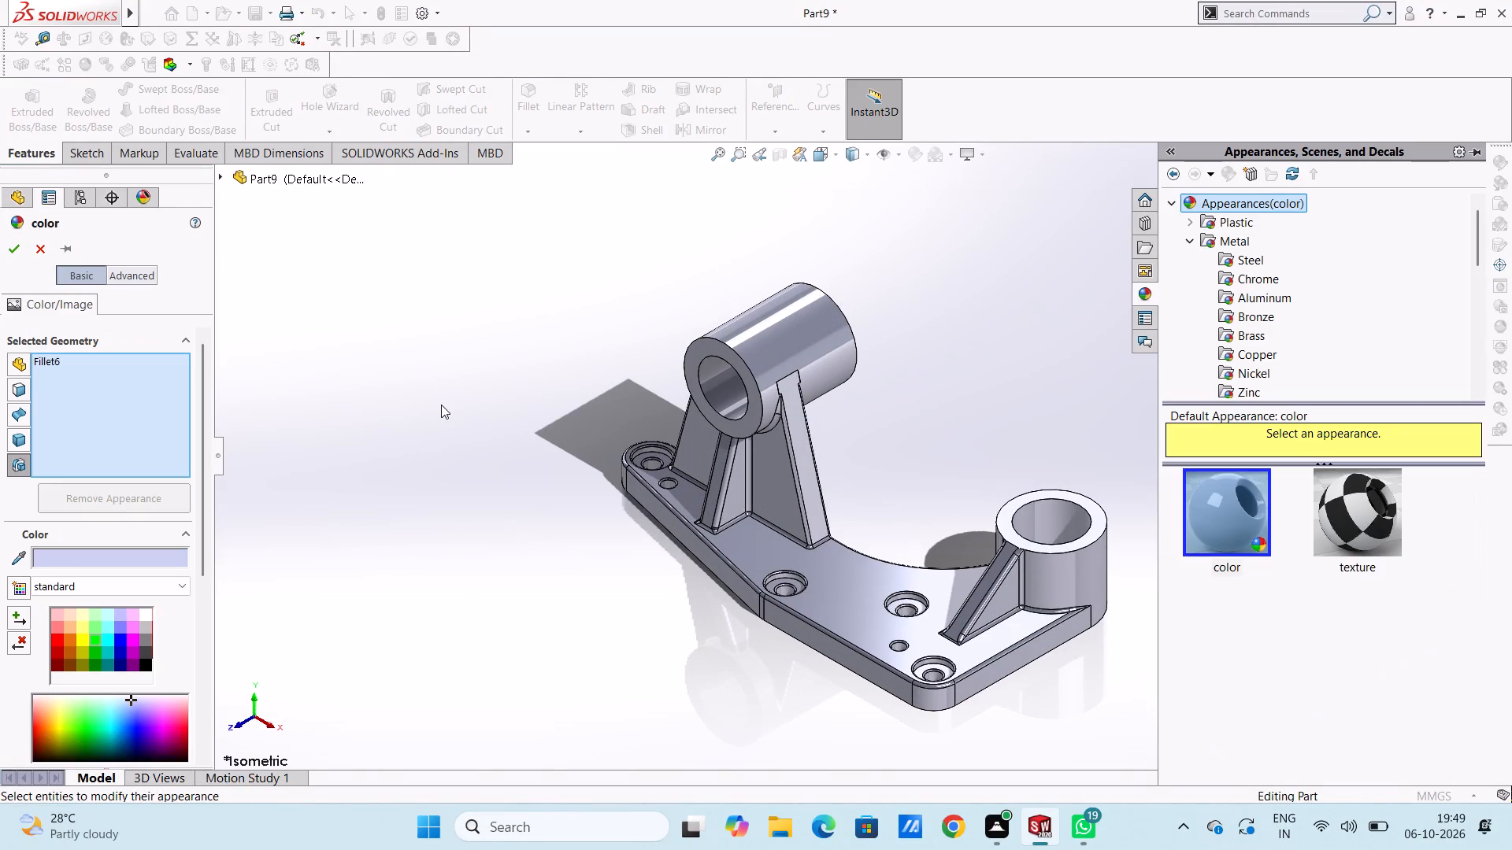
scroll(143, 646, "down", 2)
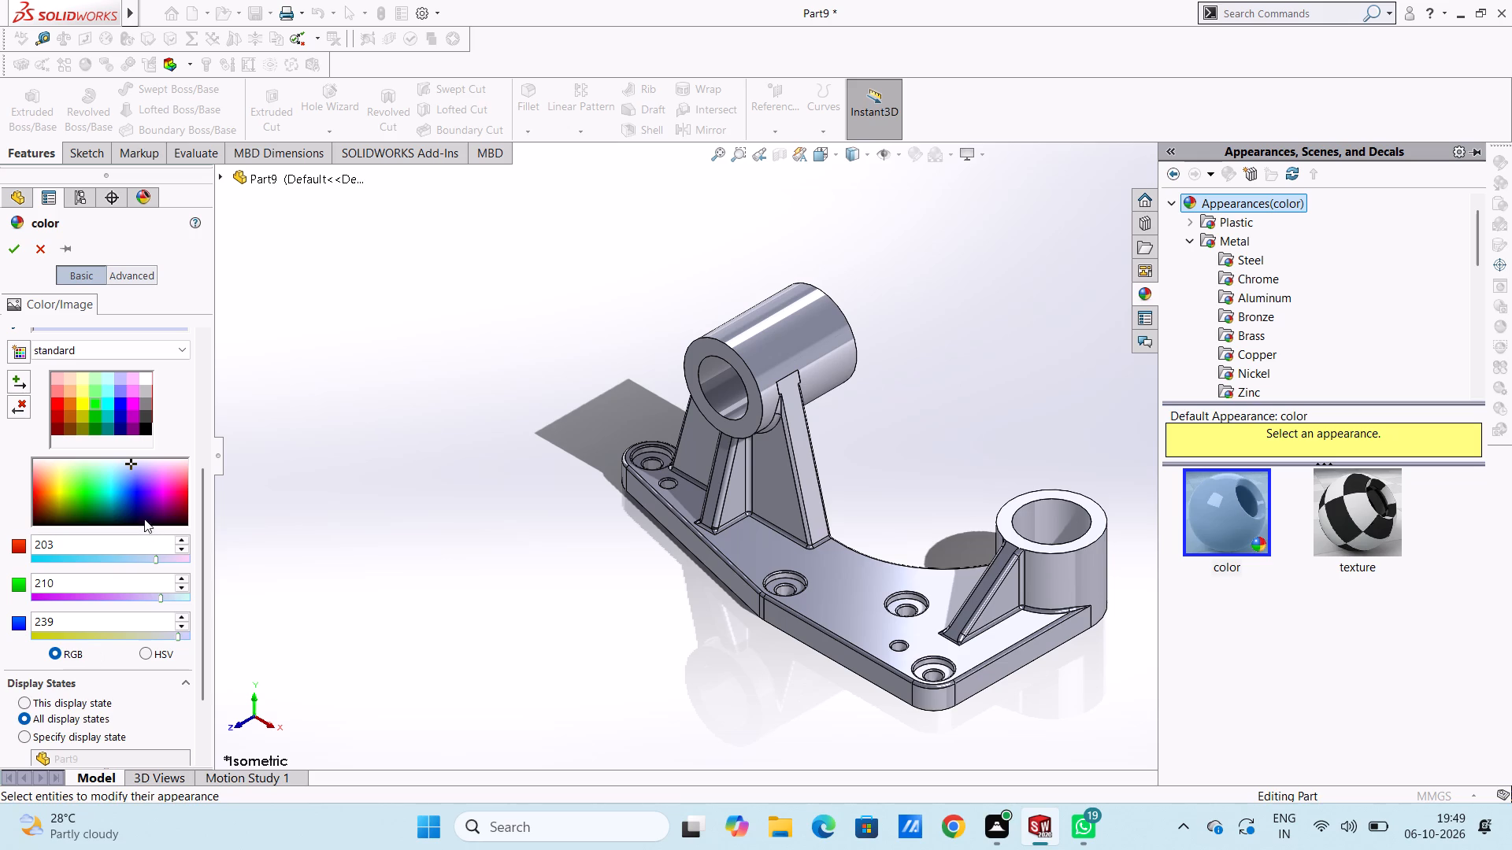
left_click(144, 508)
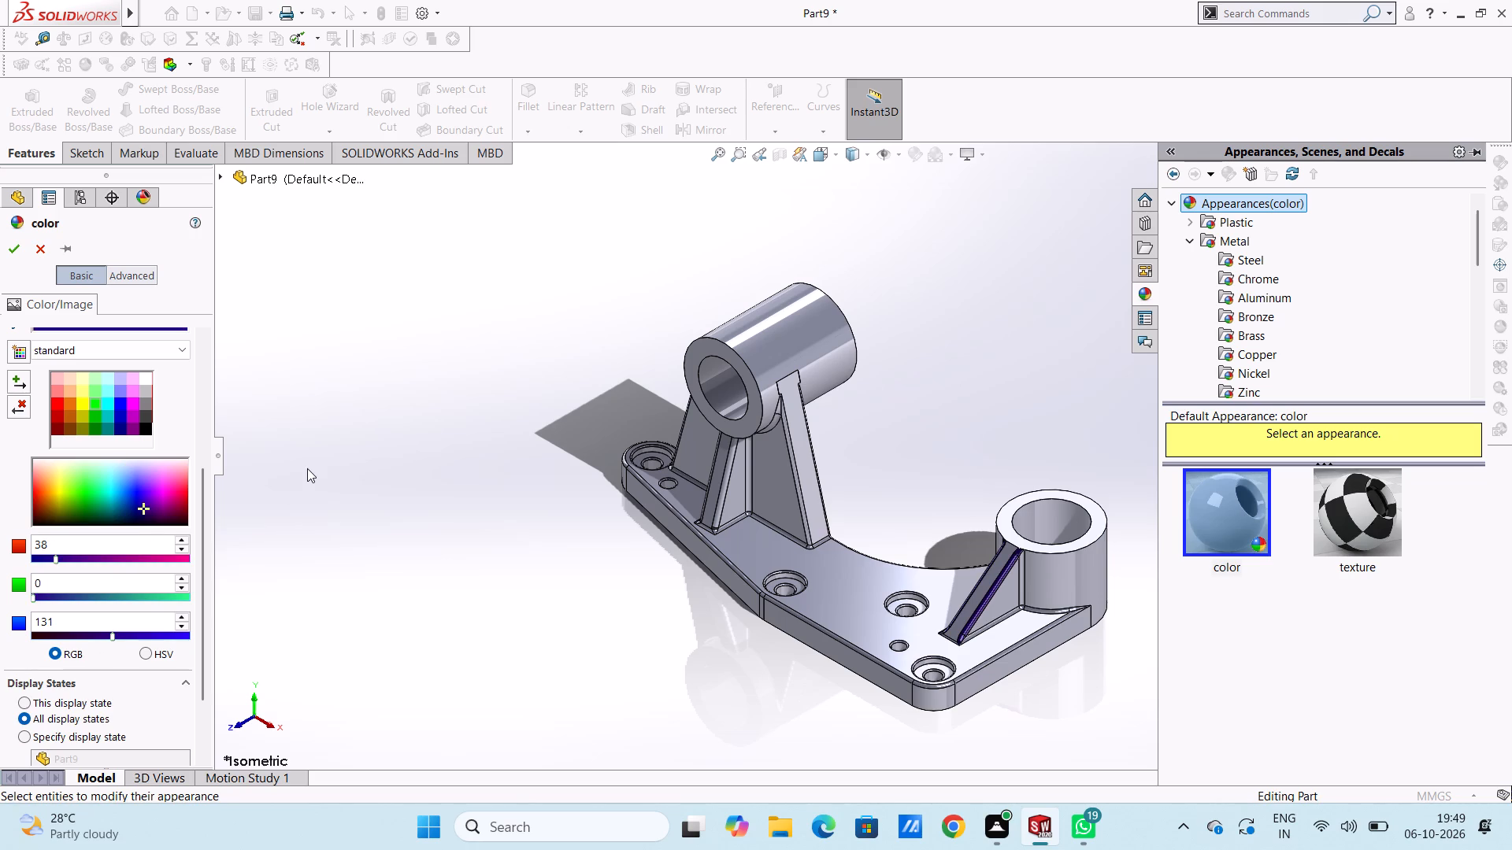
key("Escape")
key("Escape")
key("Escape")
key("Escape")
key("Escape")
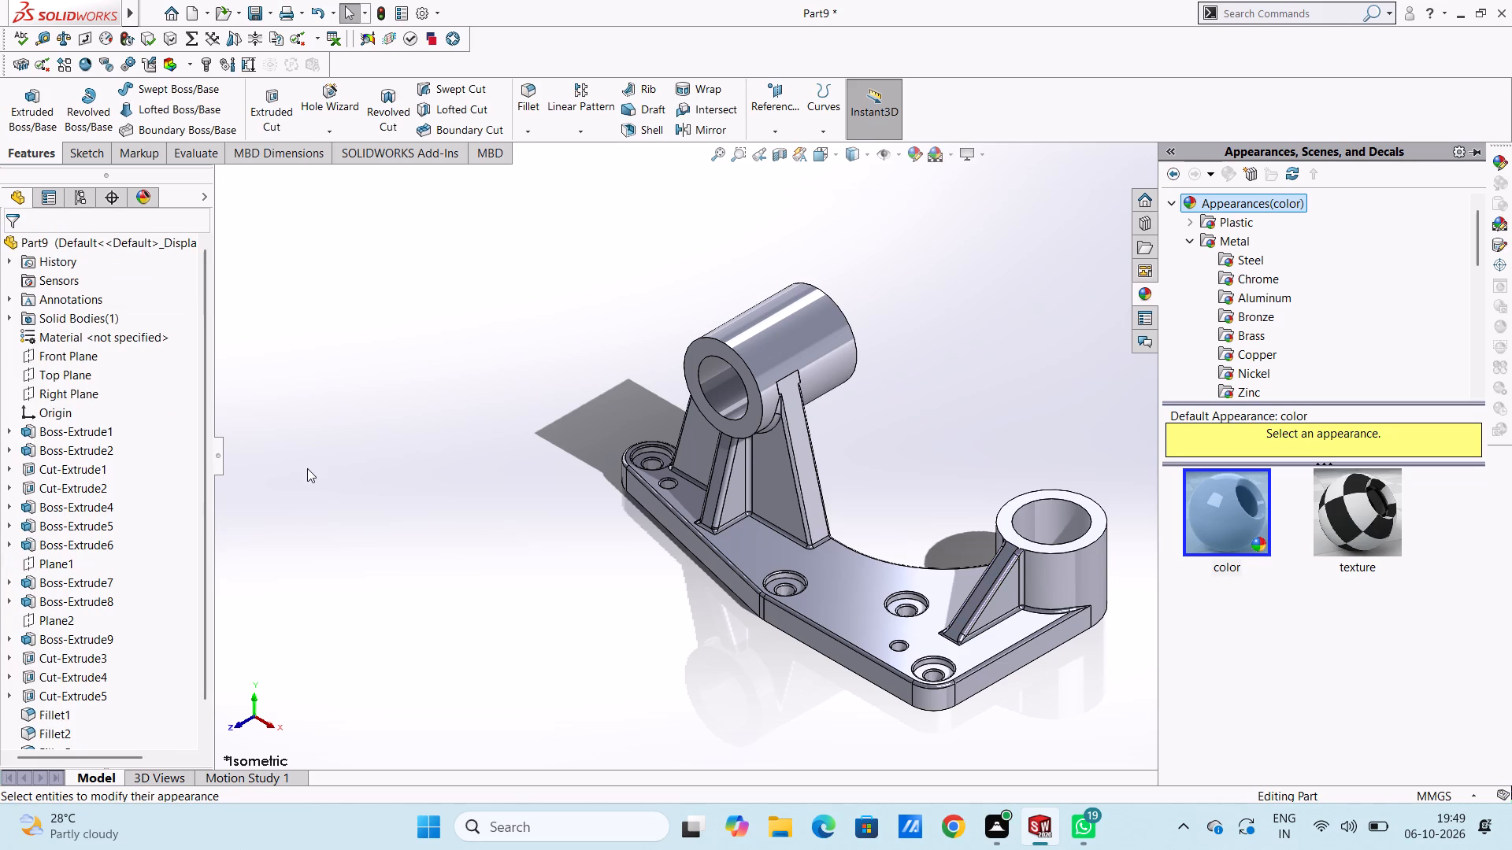
Set the colour of the whole part to purple.
left_click(921, 158)
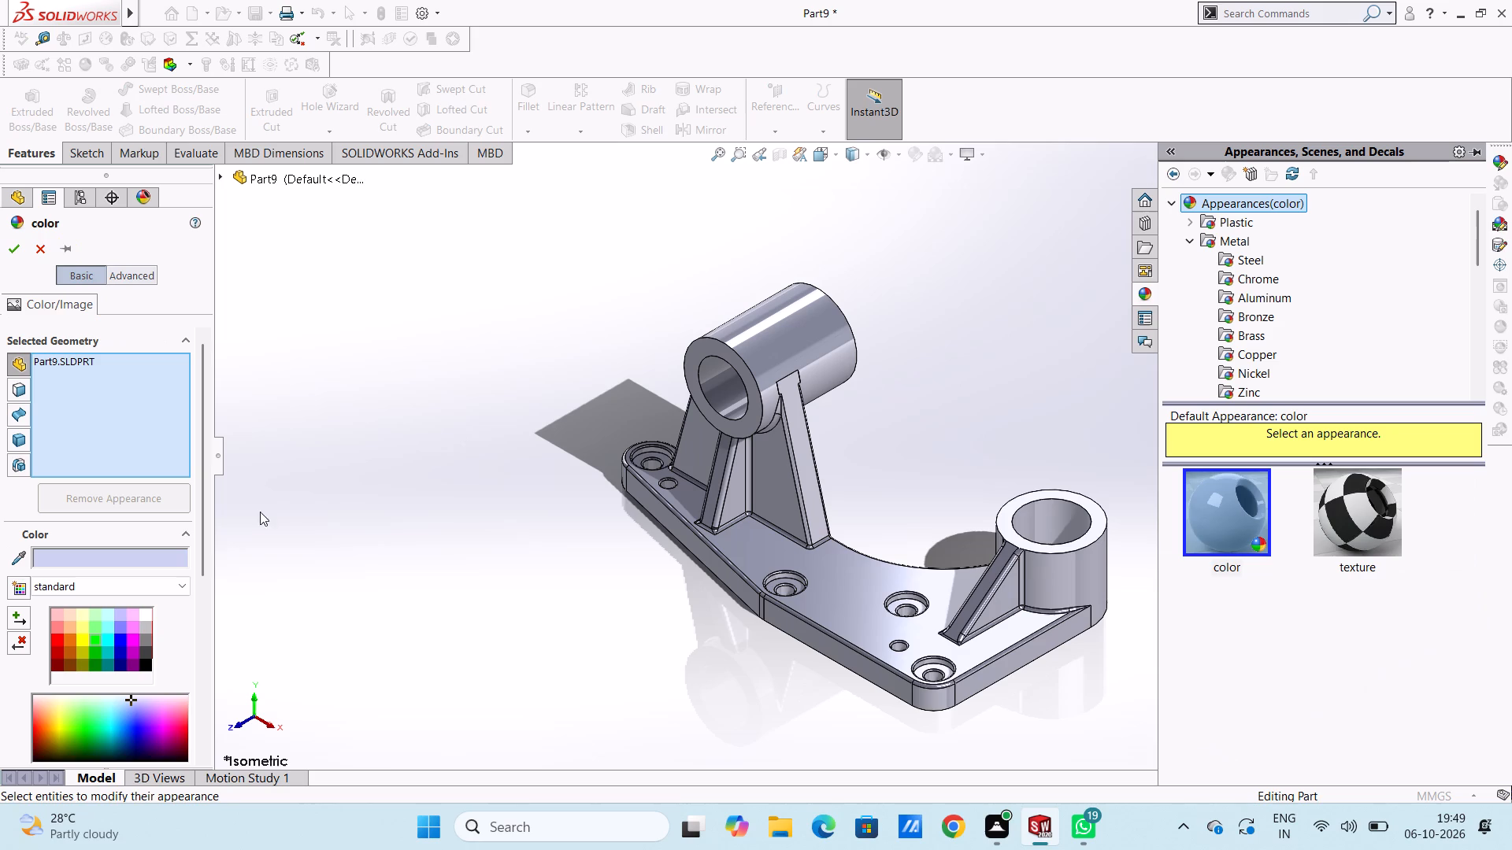
left_click(121, 641)
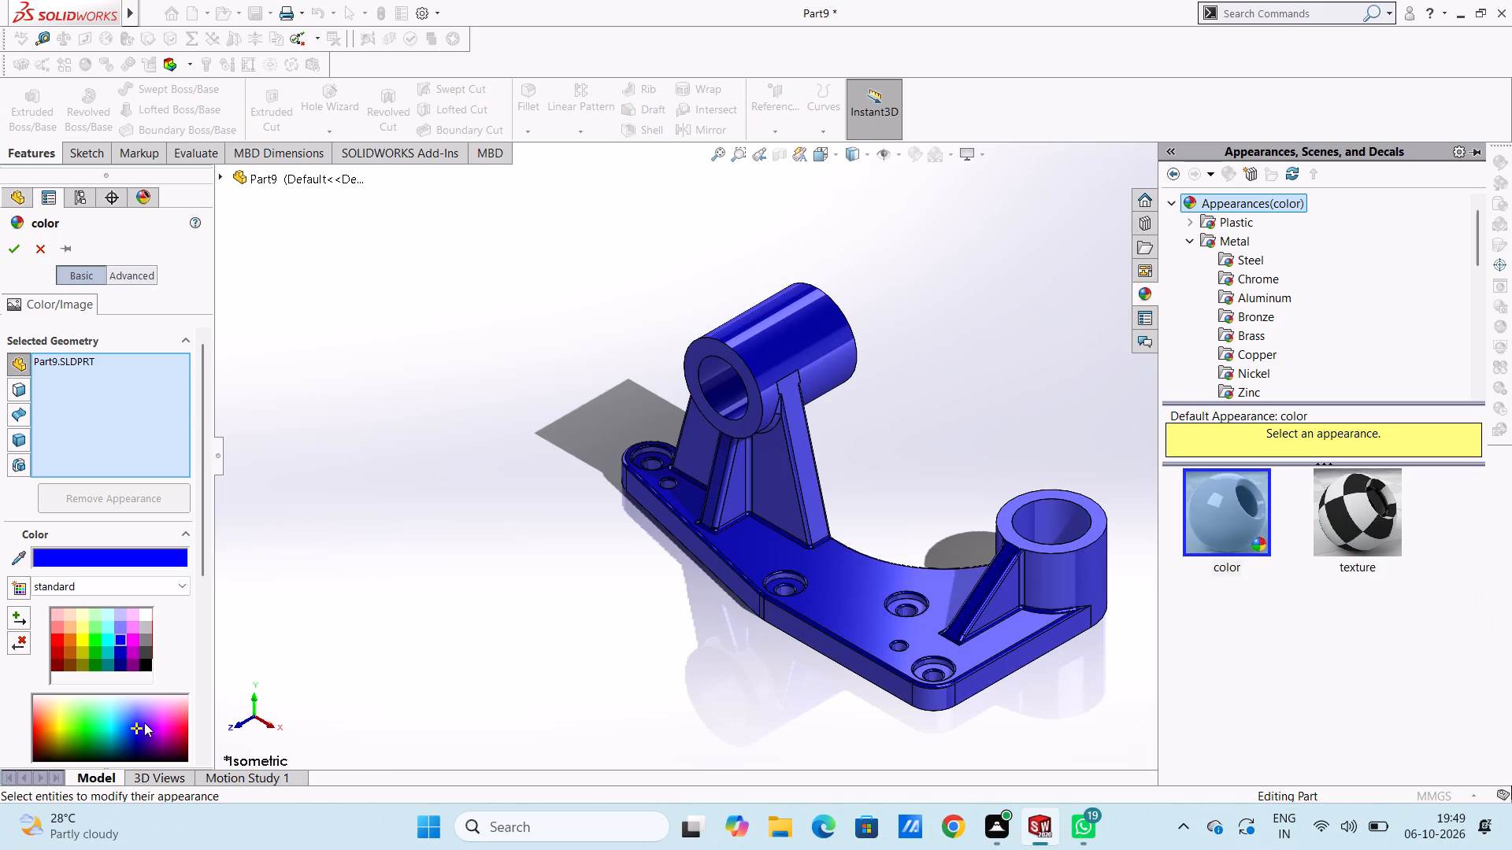
left_click(148, 731)
left_click(159, 734)
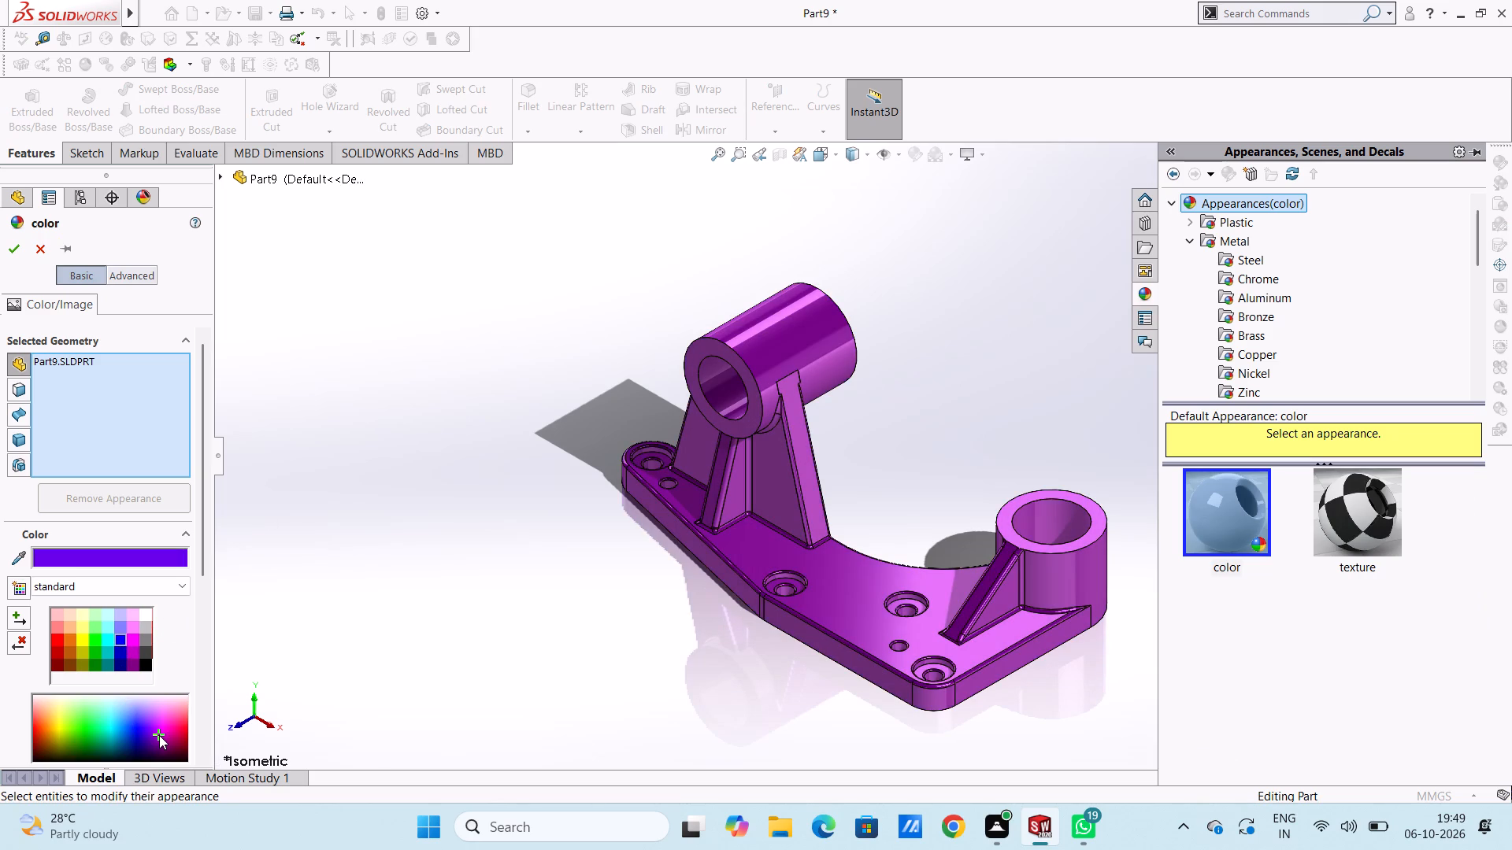
left_click(13, 245)
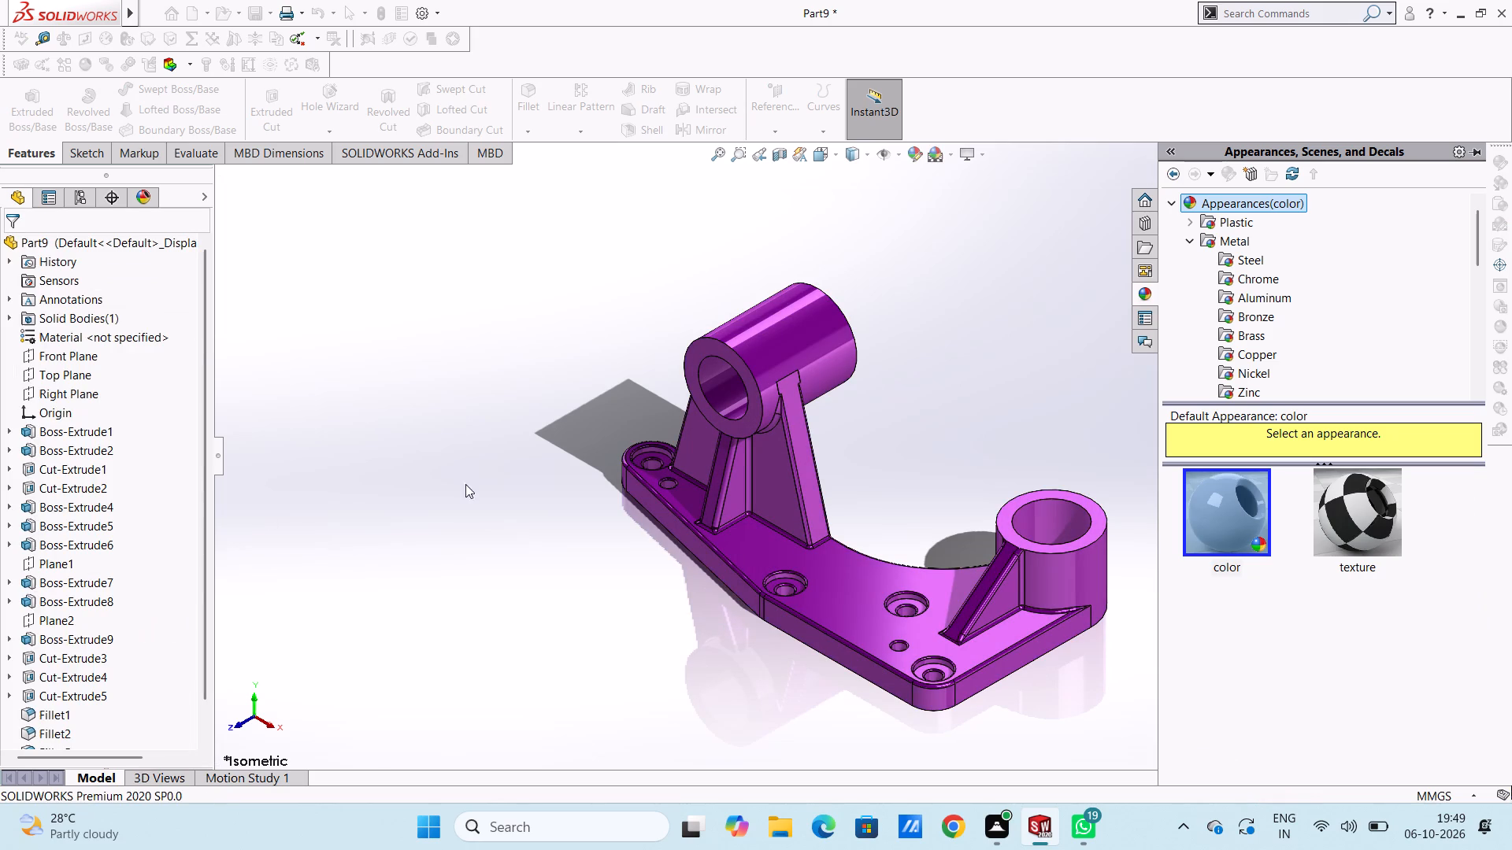
Apply the chromium plate metal appearance to only the inner bore face of the horizontal ring boss.
scroll(565, 471, "down", 2)
scroll(866, 342, "down", 1)
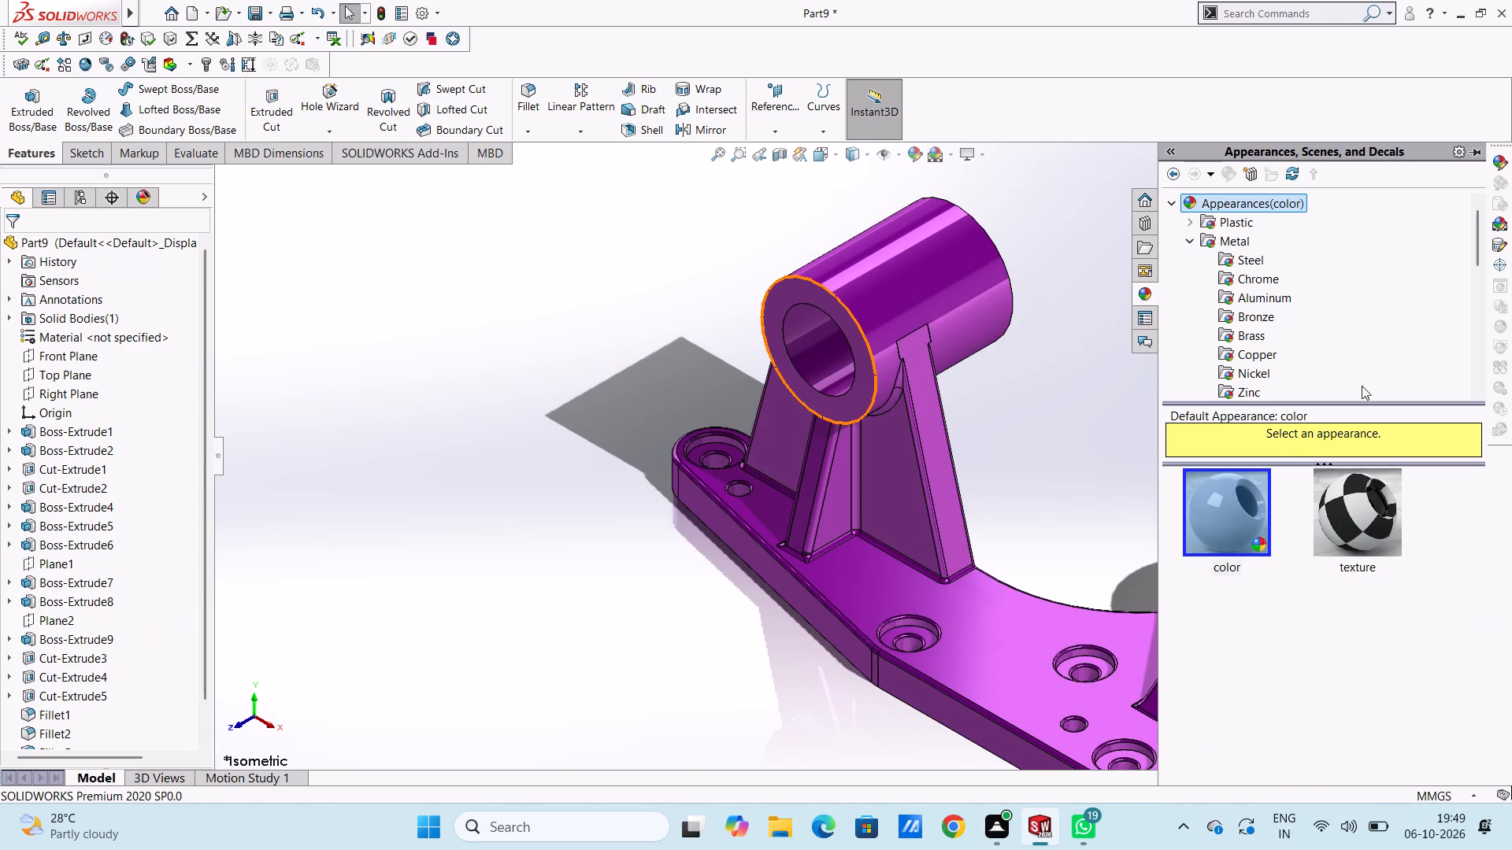
left_click(1243, 240)
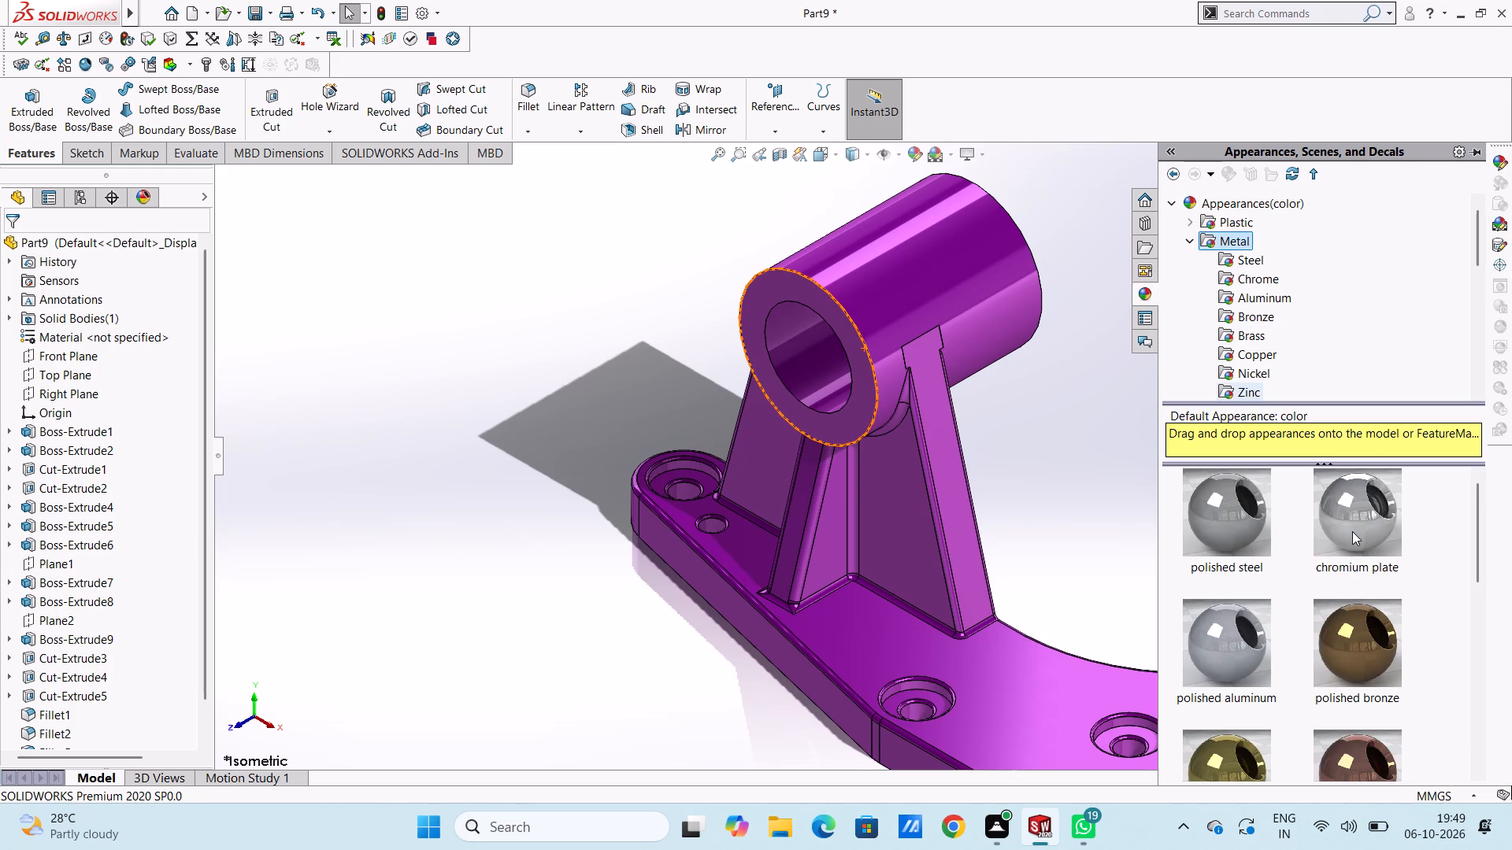
left_click_drag(1353, 530, 791, 388)
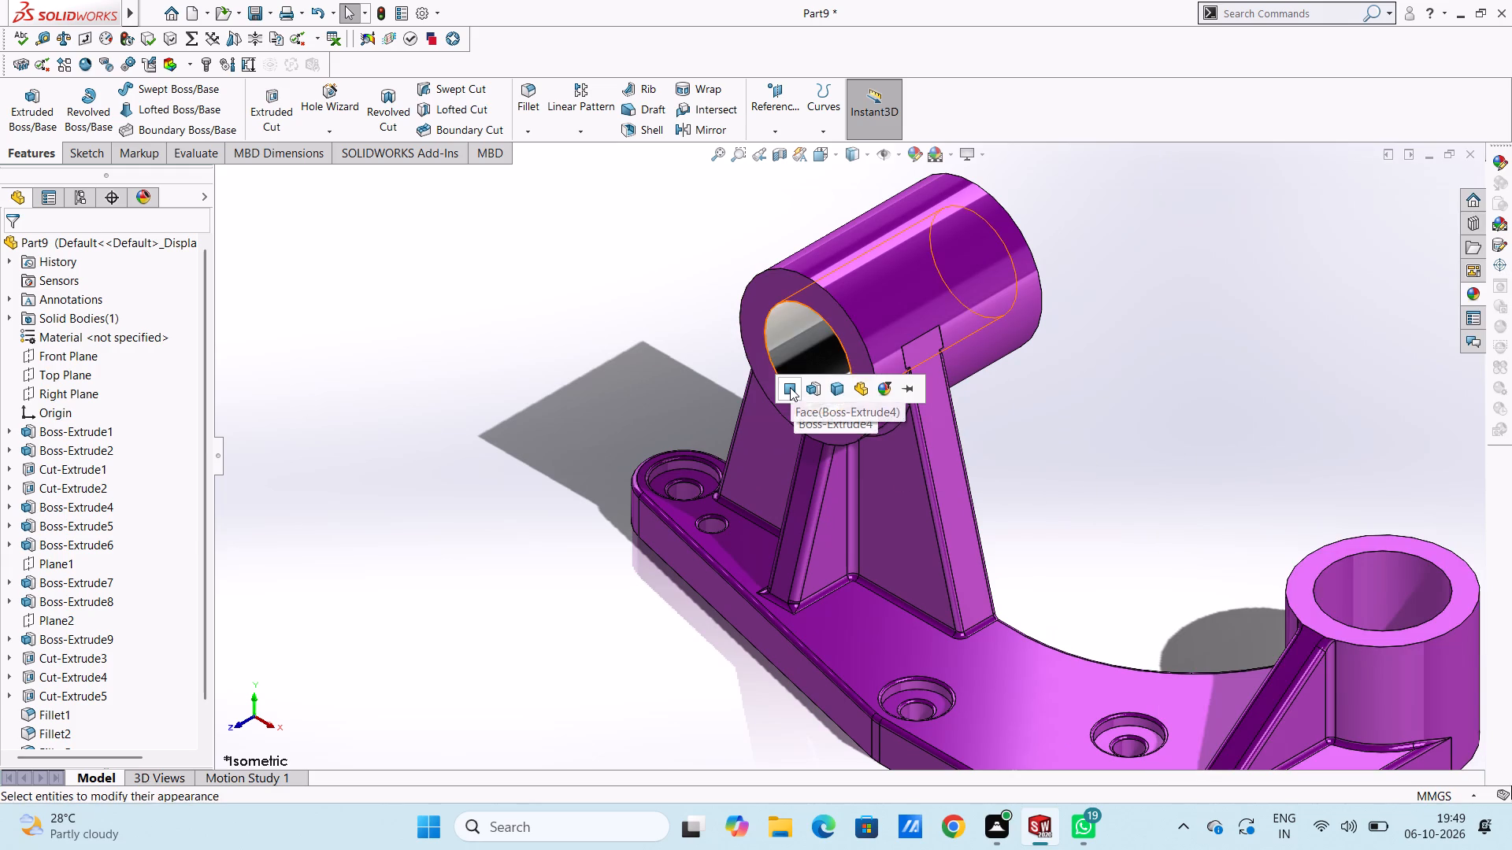
left_click(790, 387)
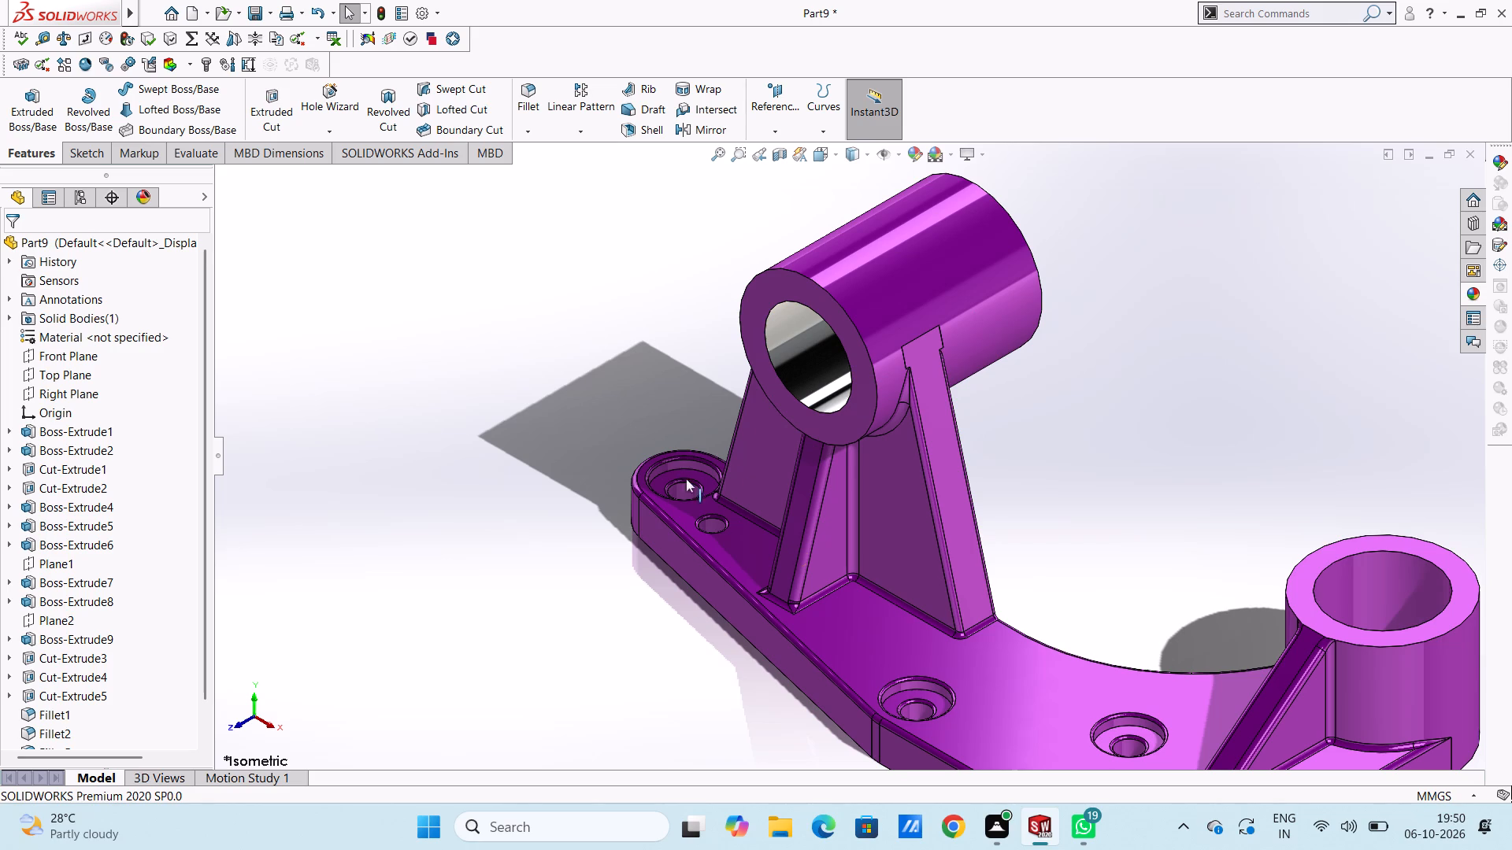
Apply the chromium plate appearance to the inner face of the counterbored through hole at the plate's rounded end.
scroll(689, 490, "down", 1)
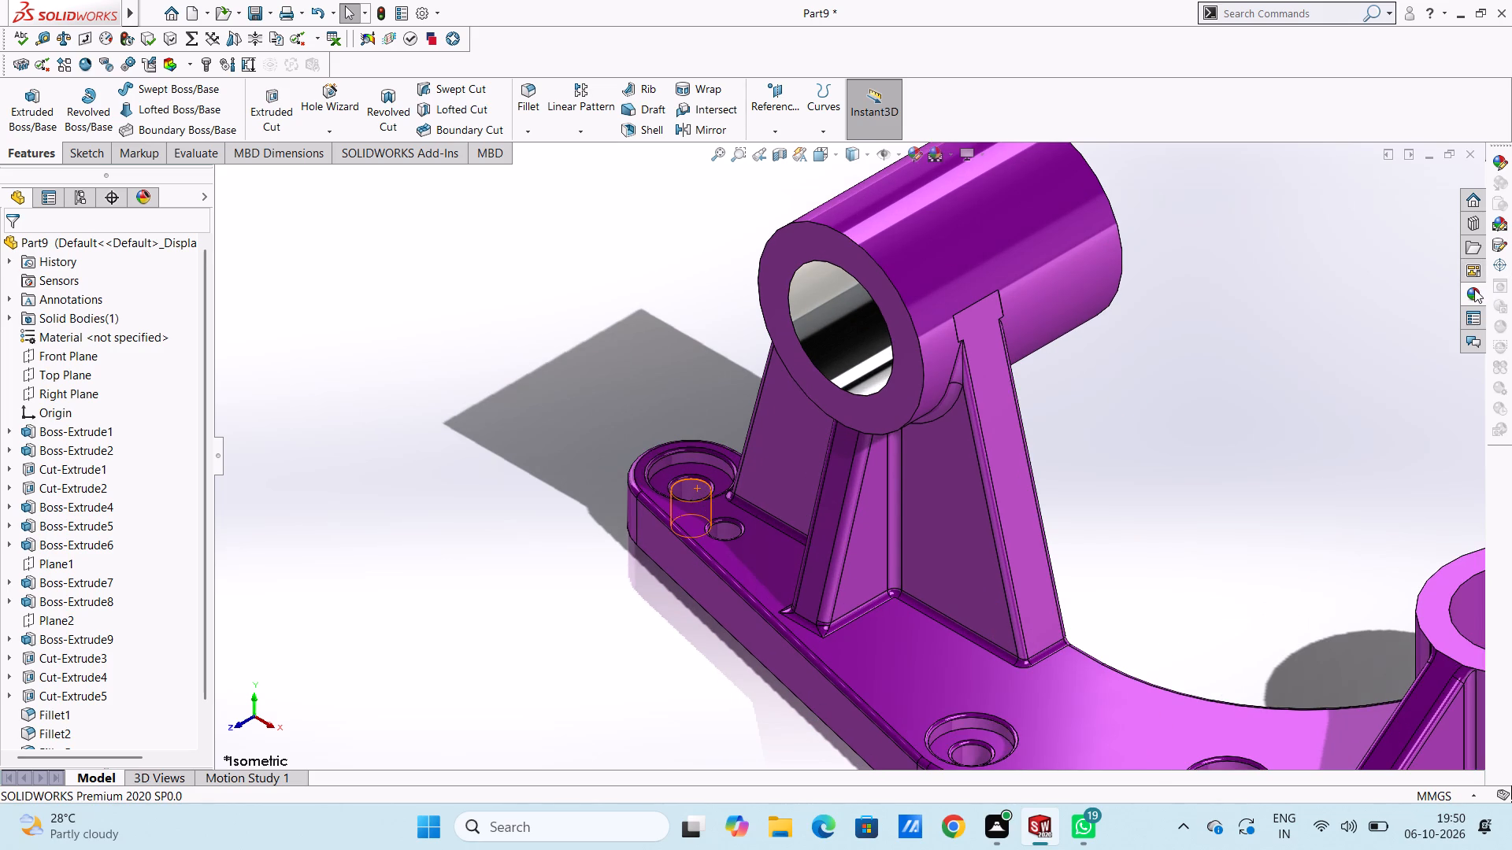
left_click(1474, 289)
left_click_drag(1365, 523, 706, 495)
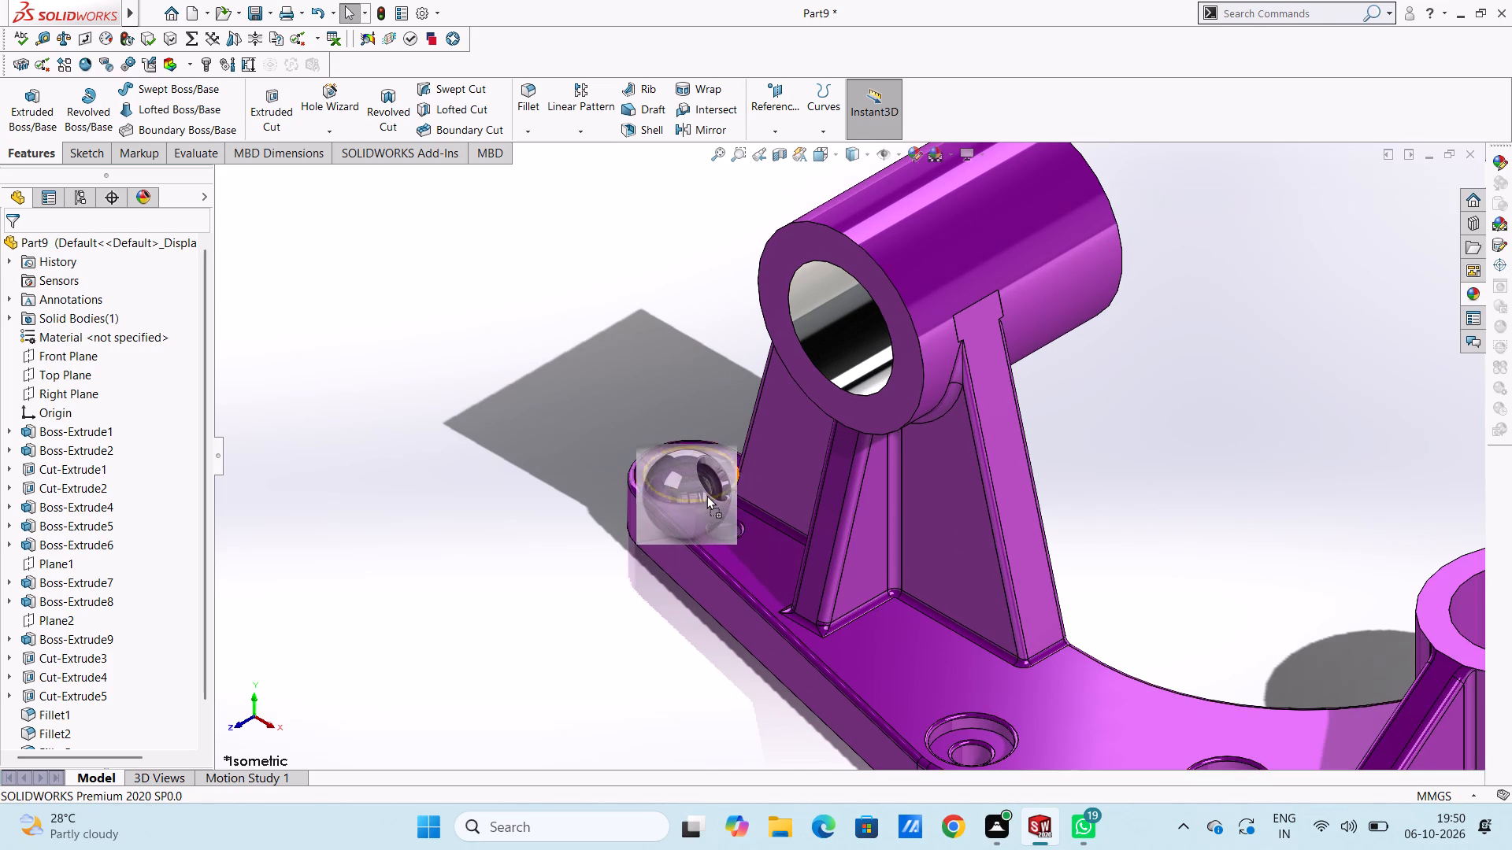
left_click_drag(706, 495, 704, 493)
left_click(704, 493)
Apply the chromium plate appearance to the counterbore floor and side wall of the hole at the plate's rounded end.
scroll(705, 456, "down", 2)
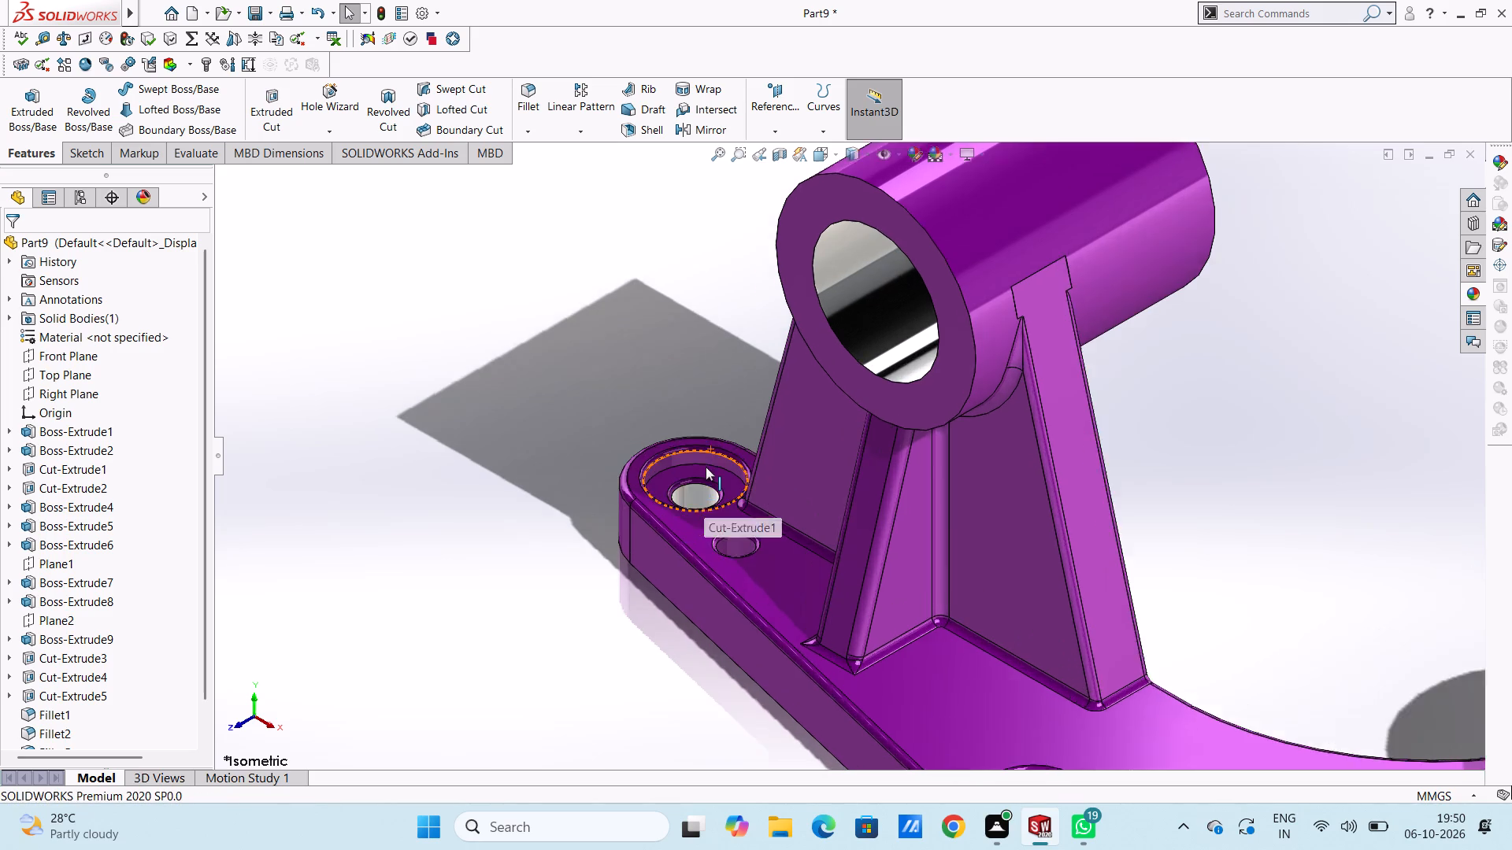
scroll(706, 467, "down", 5)
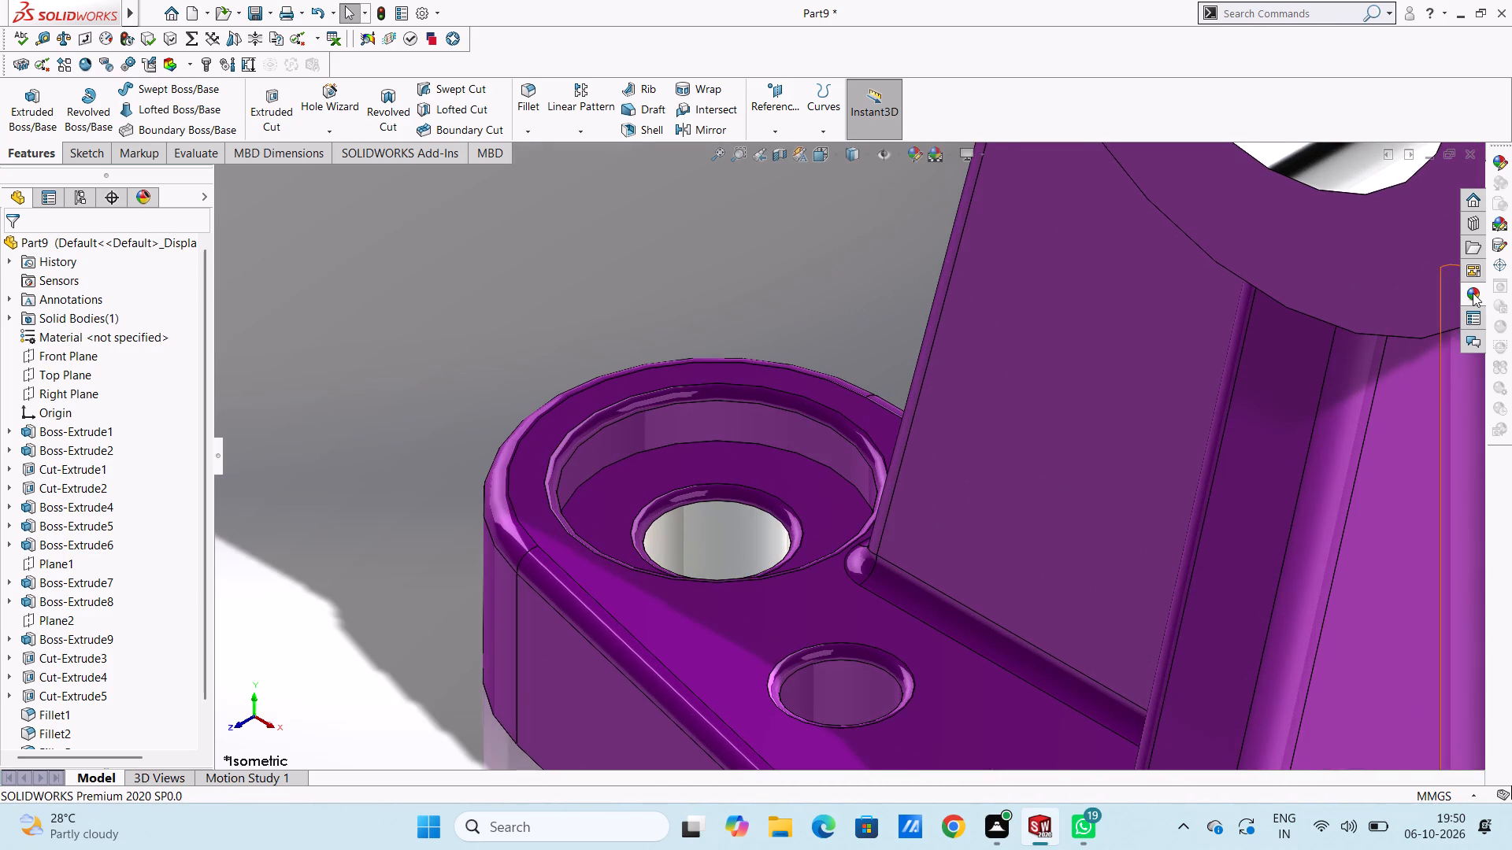
left_click(1473, 293)
left_click_drag(1360, 518, 727, 474)
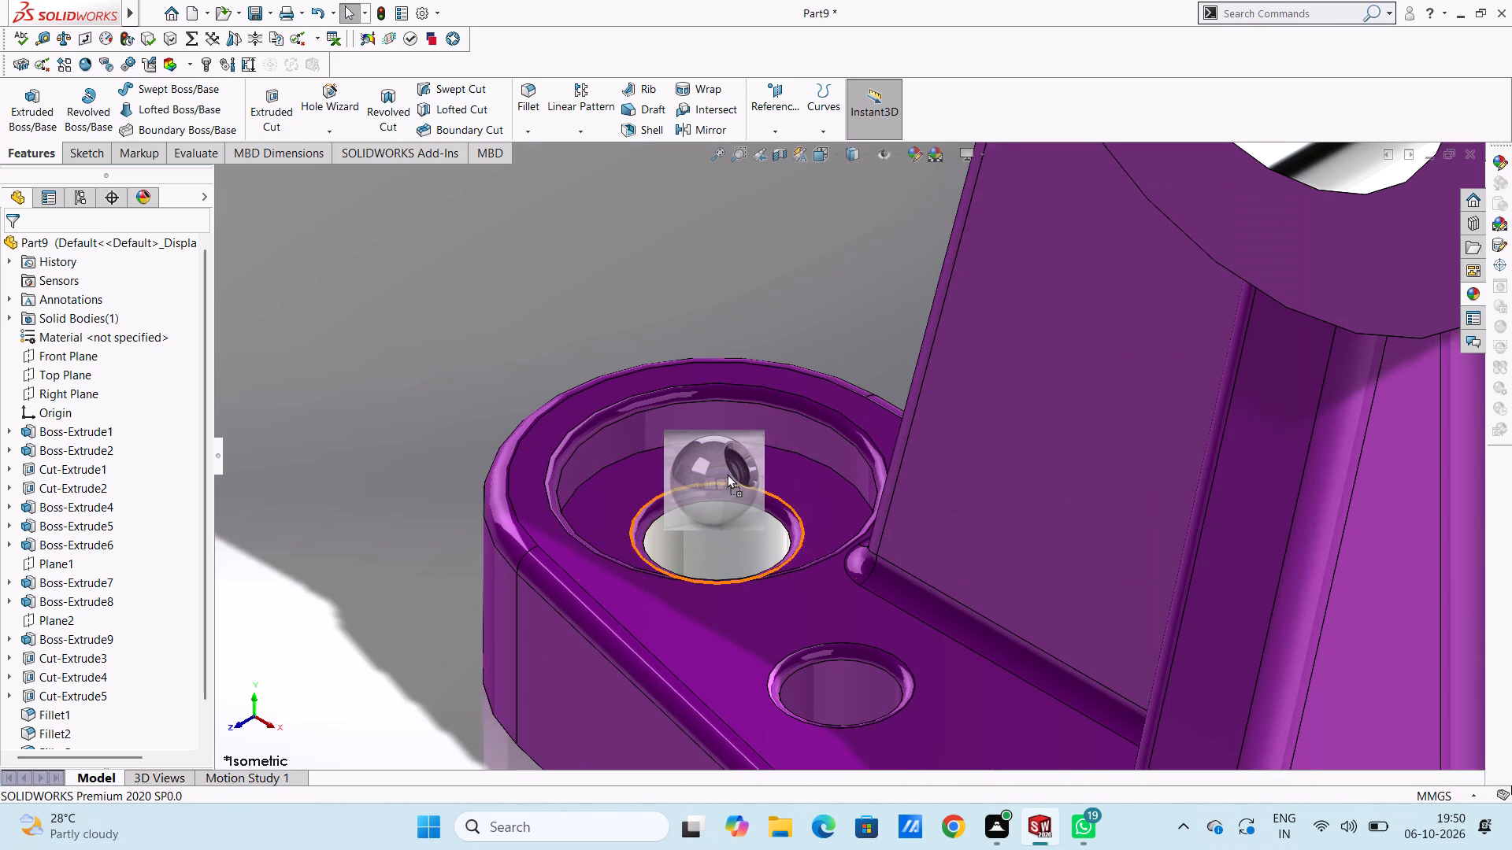
left_click_drag(727, 474, 726, 473)
left_click(725, 472)
scroll(699, 424, "down", 3)
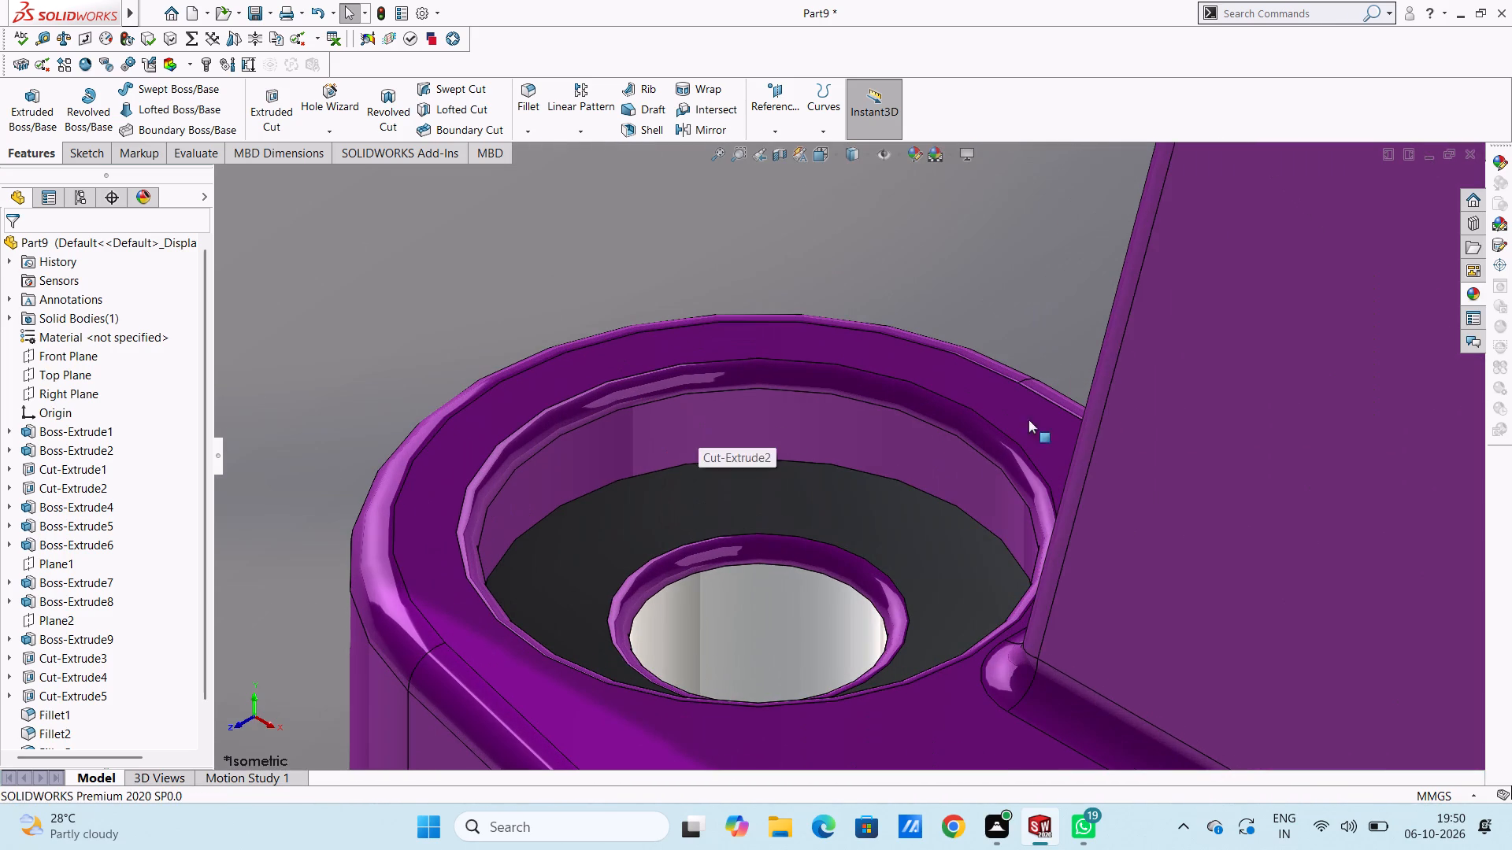
left_click(1473, 296)
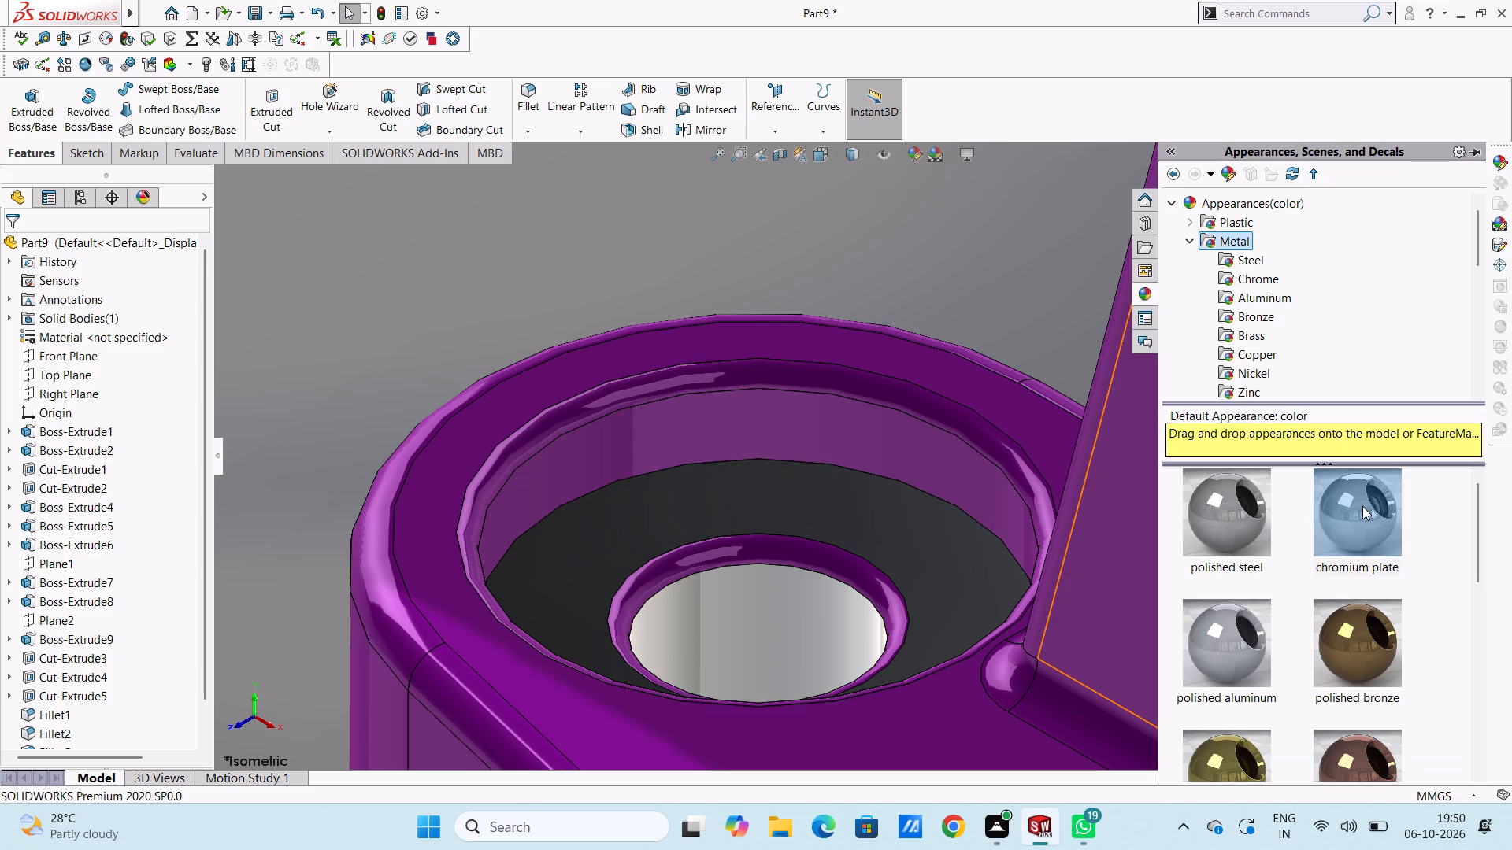
left_click_drag(1362, 506, 900, 453)
left_click(899, 451)
Apply the chromium plate appearance to the inner face of the small plain hole beside the rounded-end counterbored hole.
scroll(888, 490, "up", 5)
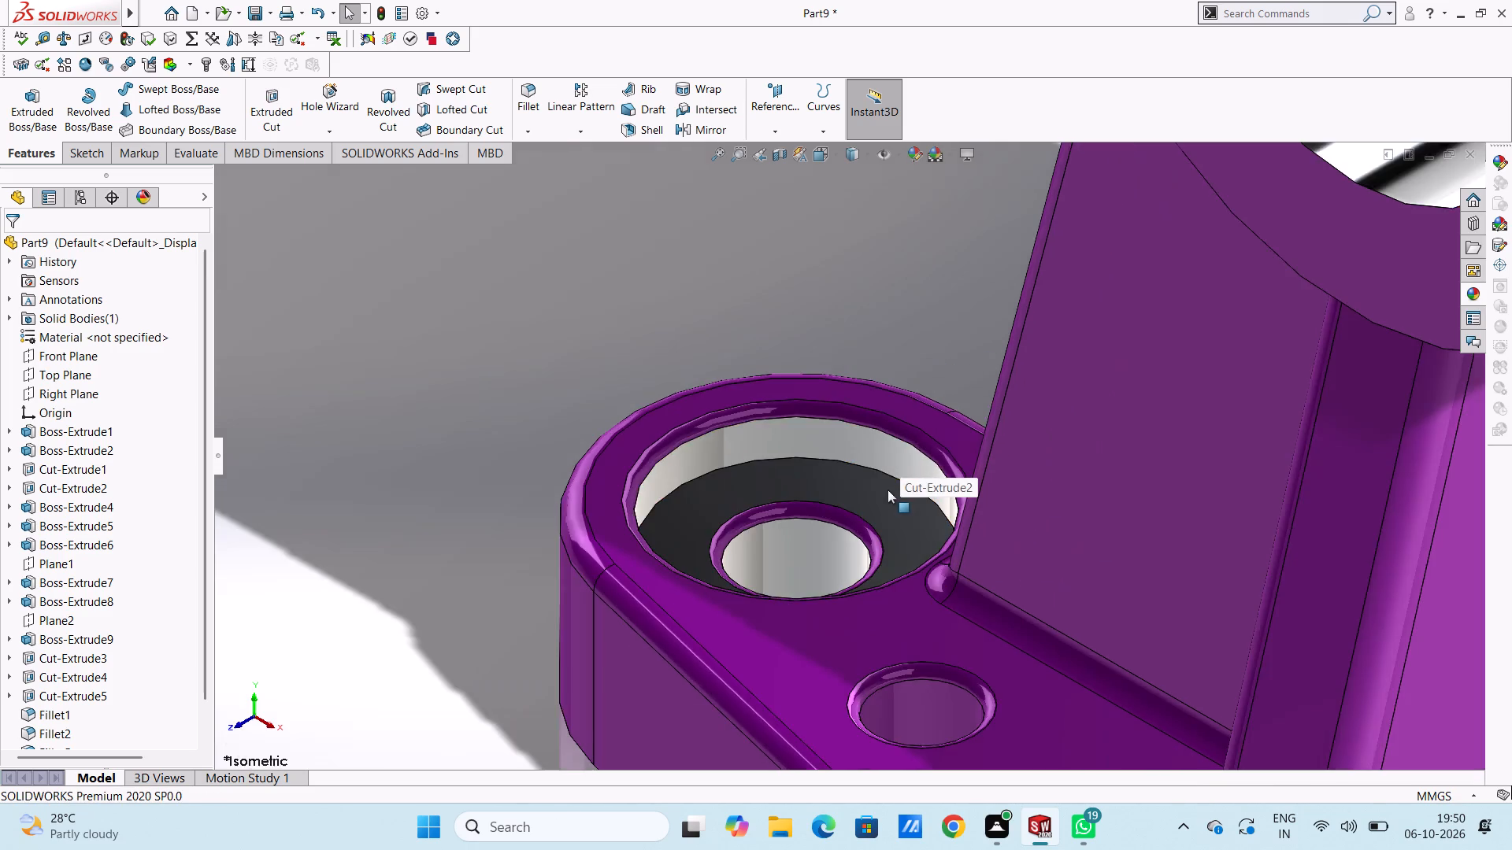
scroll(871, 536, "up", 5)
scroll(871, 544, "down", 8)
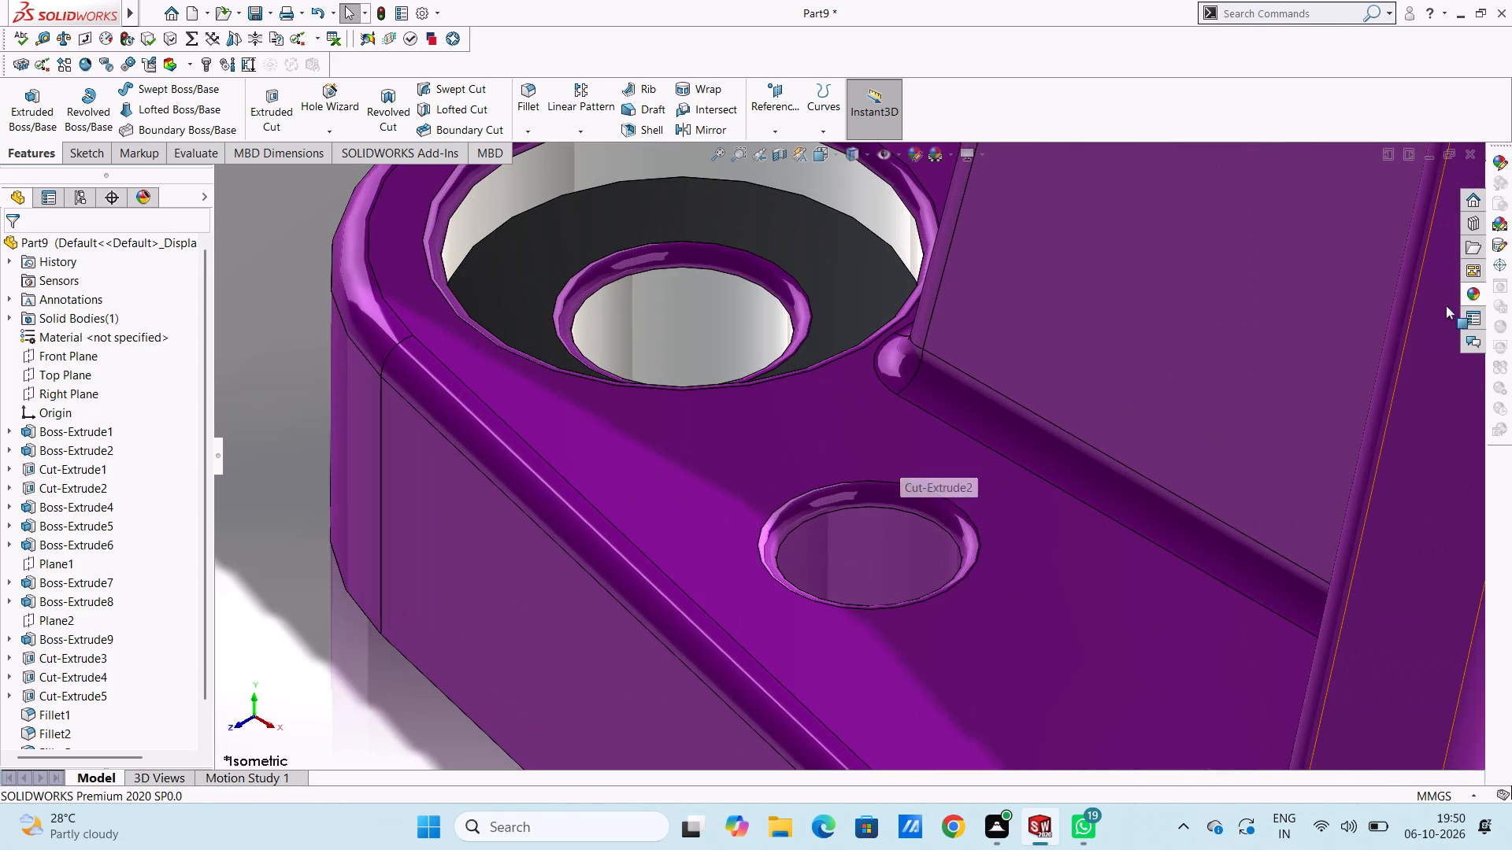
left_click(1474, 290)
left_click_drag(1370, 494, 1018, 517)
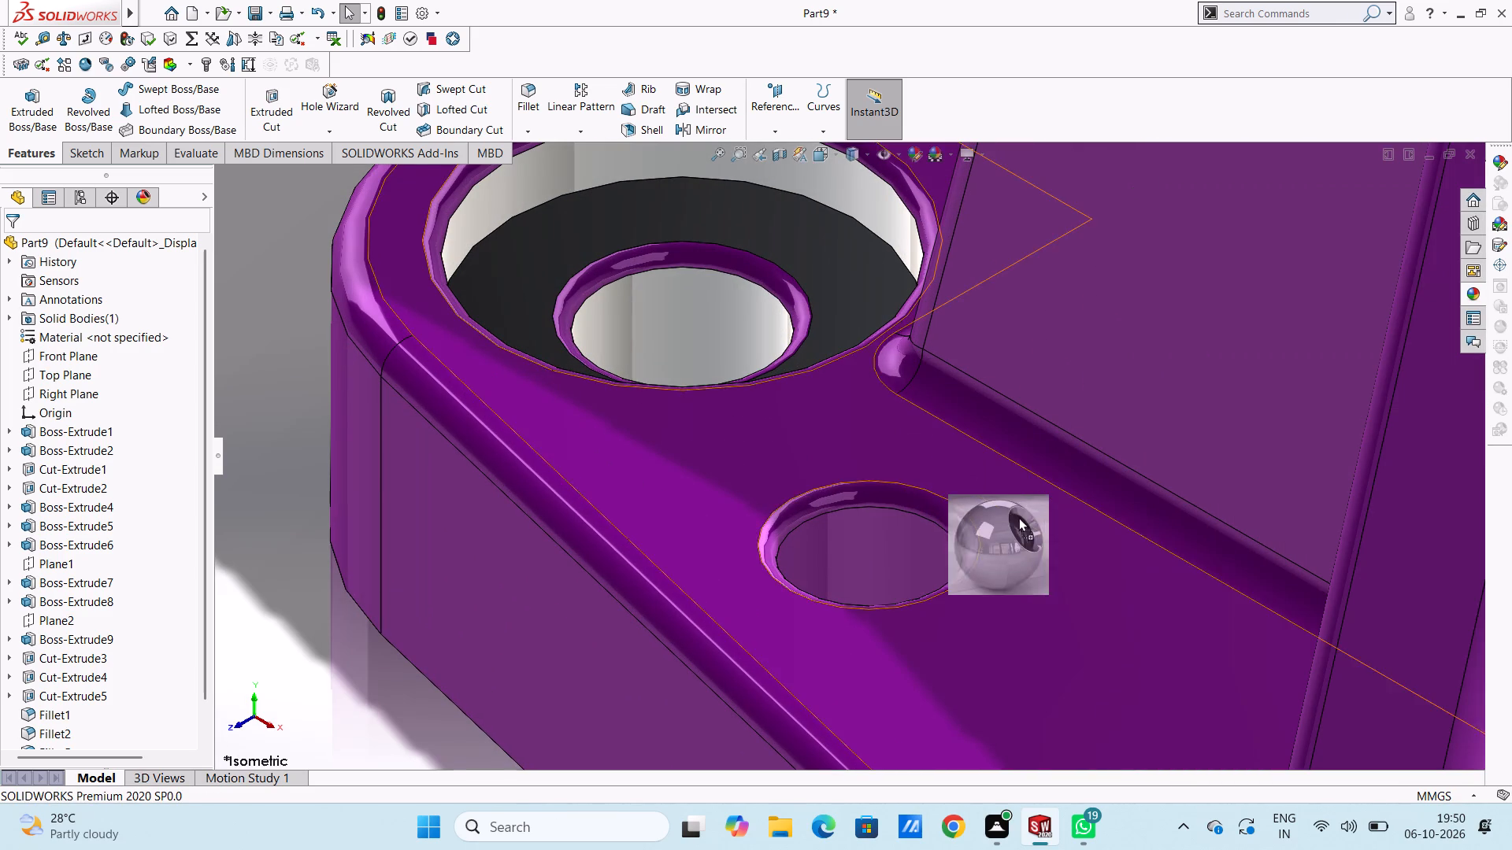
left_click_drag(1018, 517, 916, 520)
left_click(916, 520)
Apply chromium plate to the counterbore wall, counterbore floor and inner bore of the hole at the bend in the plate's front edge.
scroll(907, 530, "up", 8)
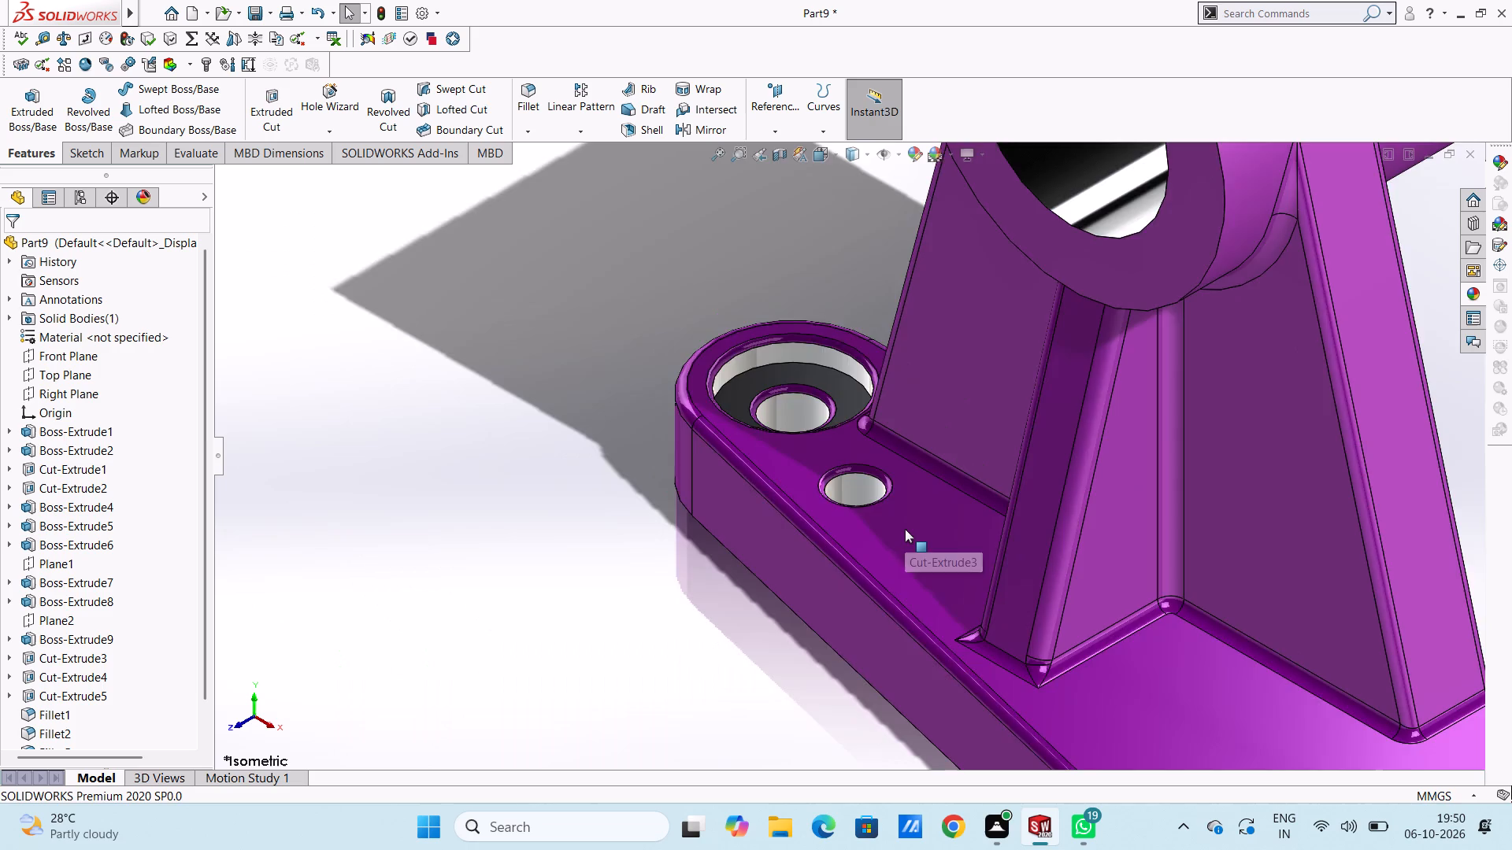
scroll(905, 529, "up", 3)
scroll(1064, 700, "down", 4)
scroll(990, 551, "down", 3)
scroll(918, 384, "down", 2)
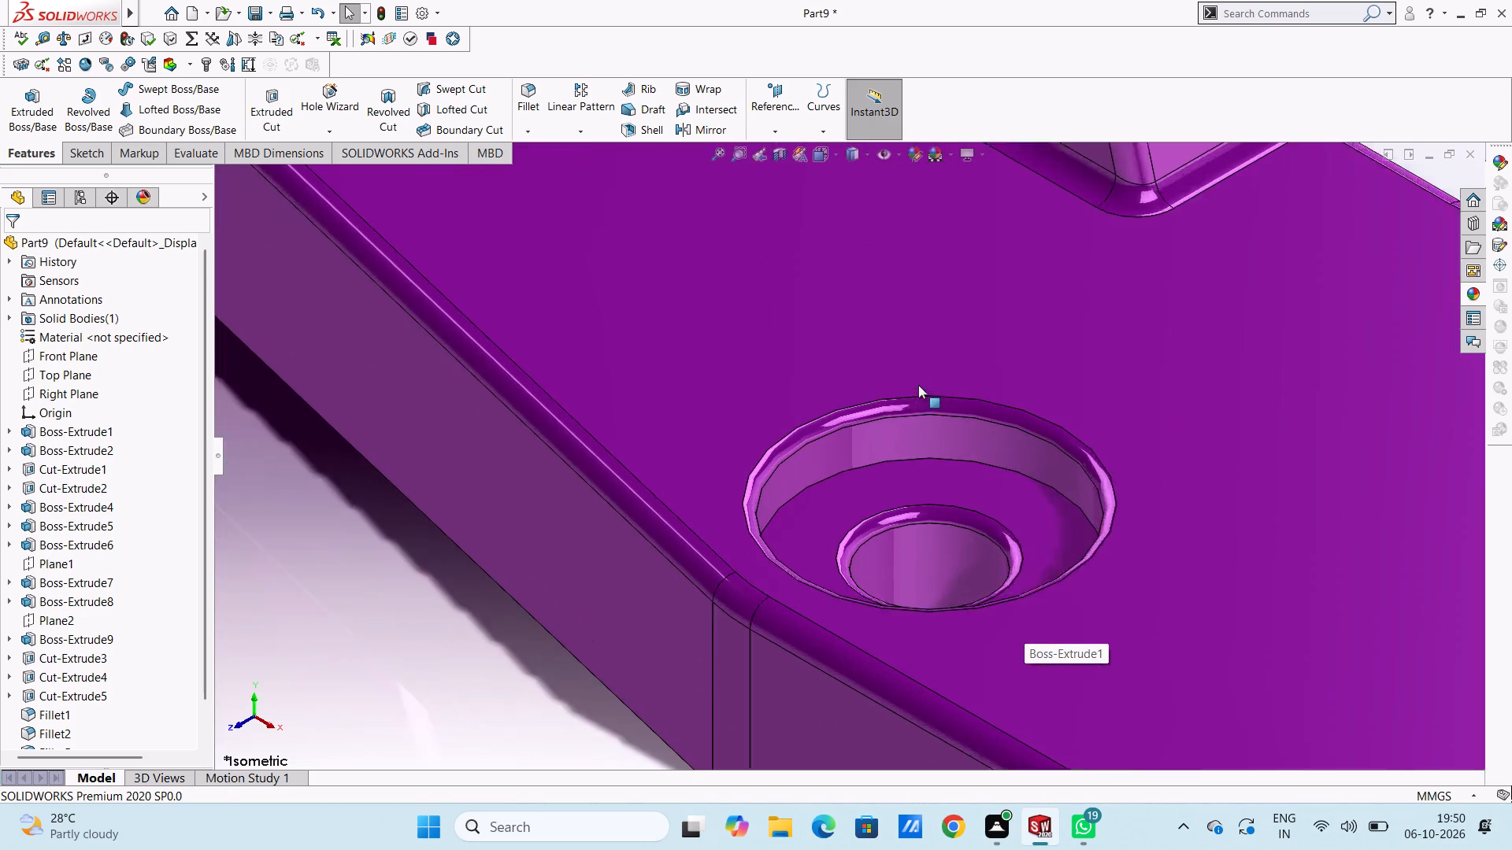
scroll(918, 385, "down", 1)
left_click(1471, 296)
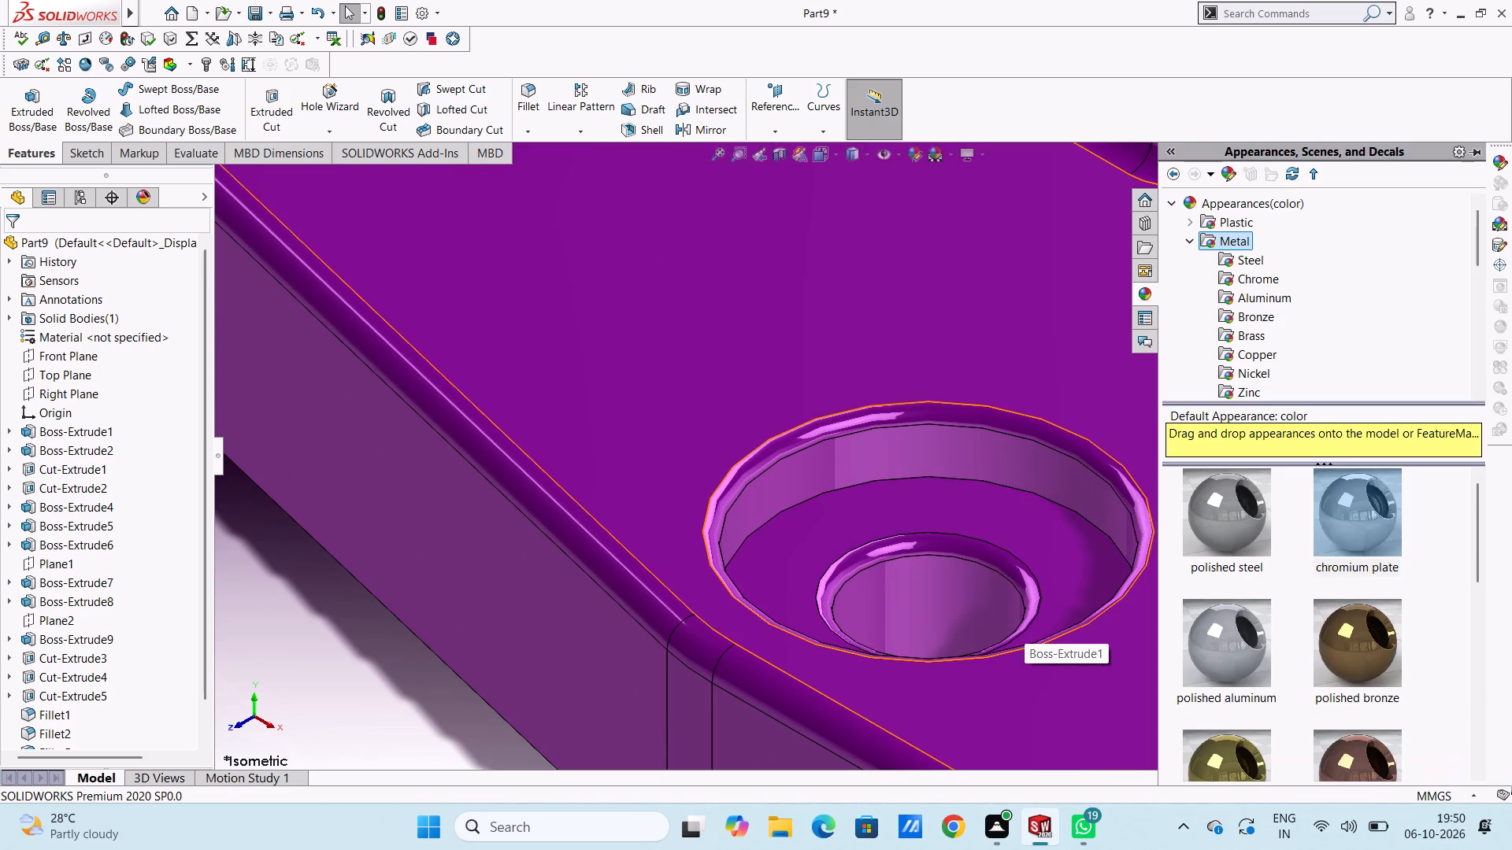
left_click_drag(1351, 512, 947, 479)
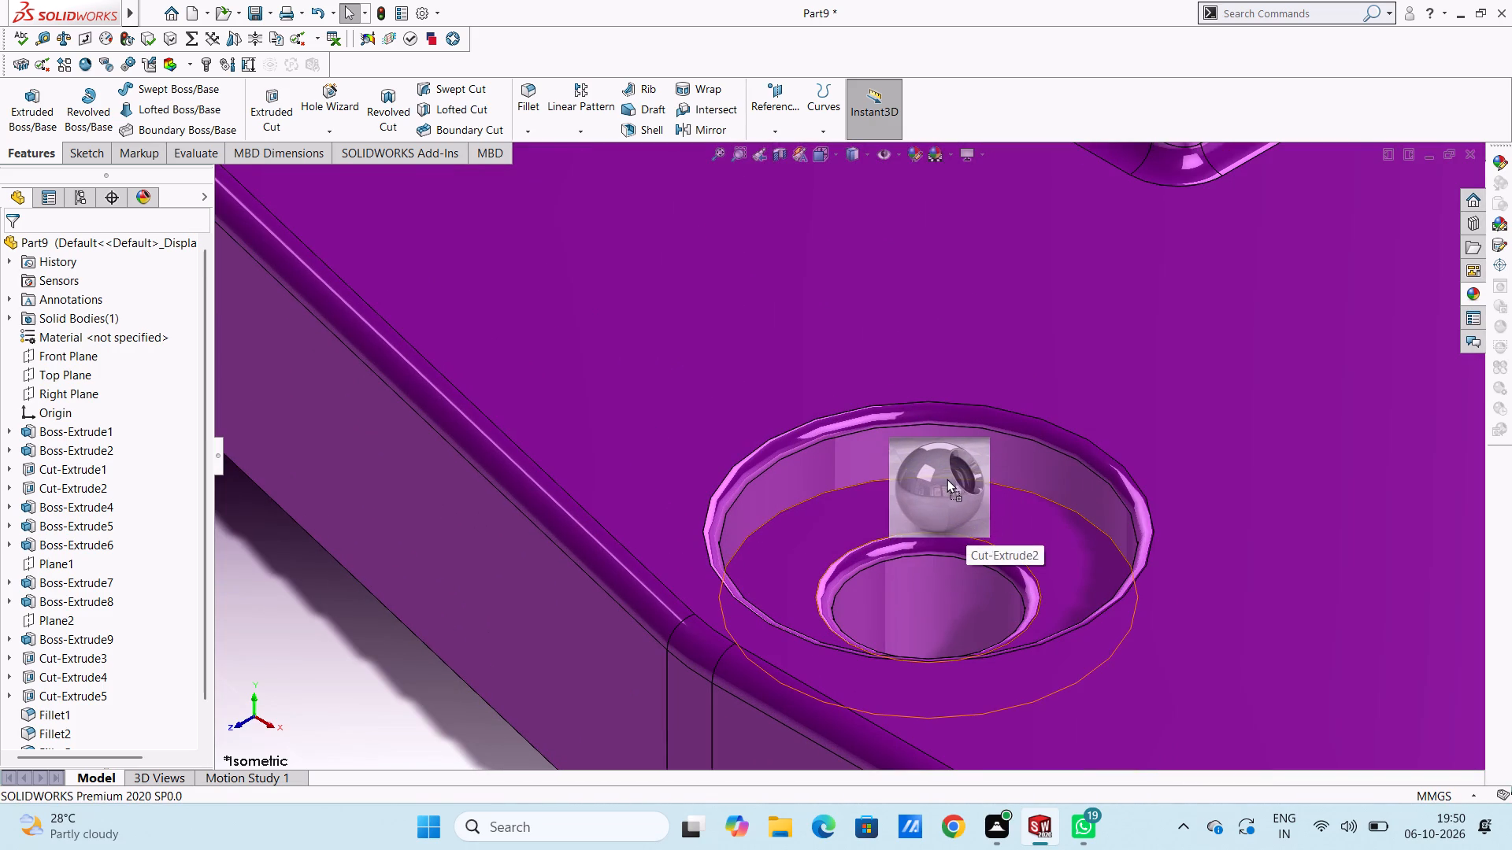
left_click_drag(947, 479, 941, 460)
left_click(941, 460)
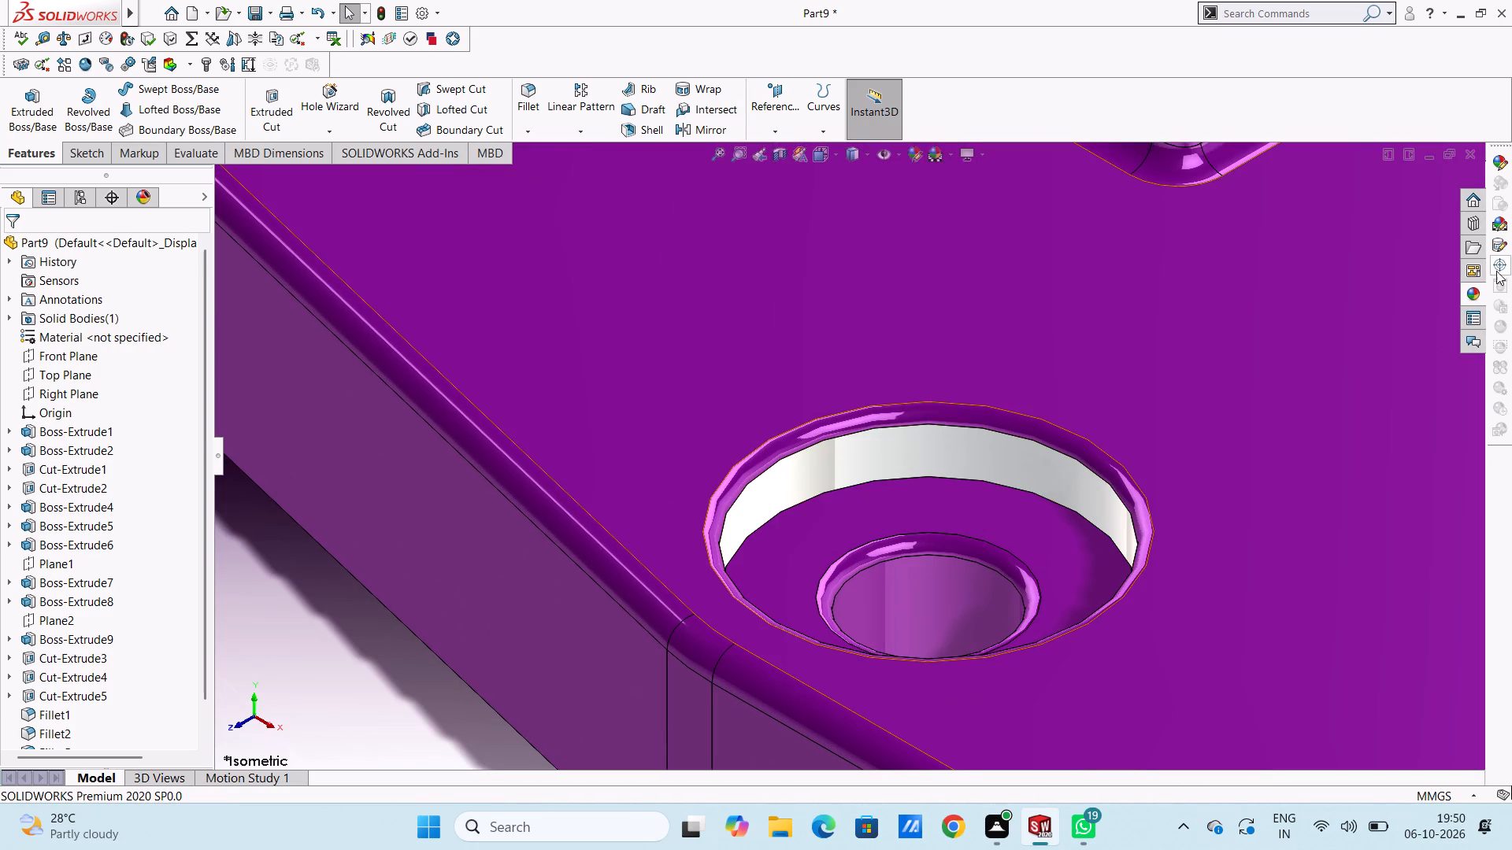
left_click(1469, 288)
left_click_drag(1377, 508, 1015, 514)
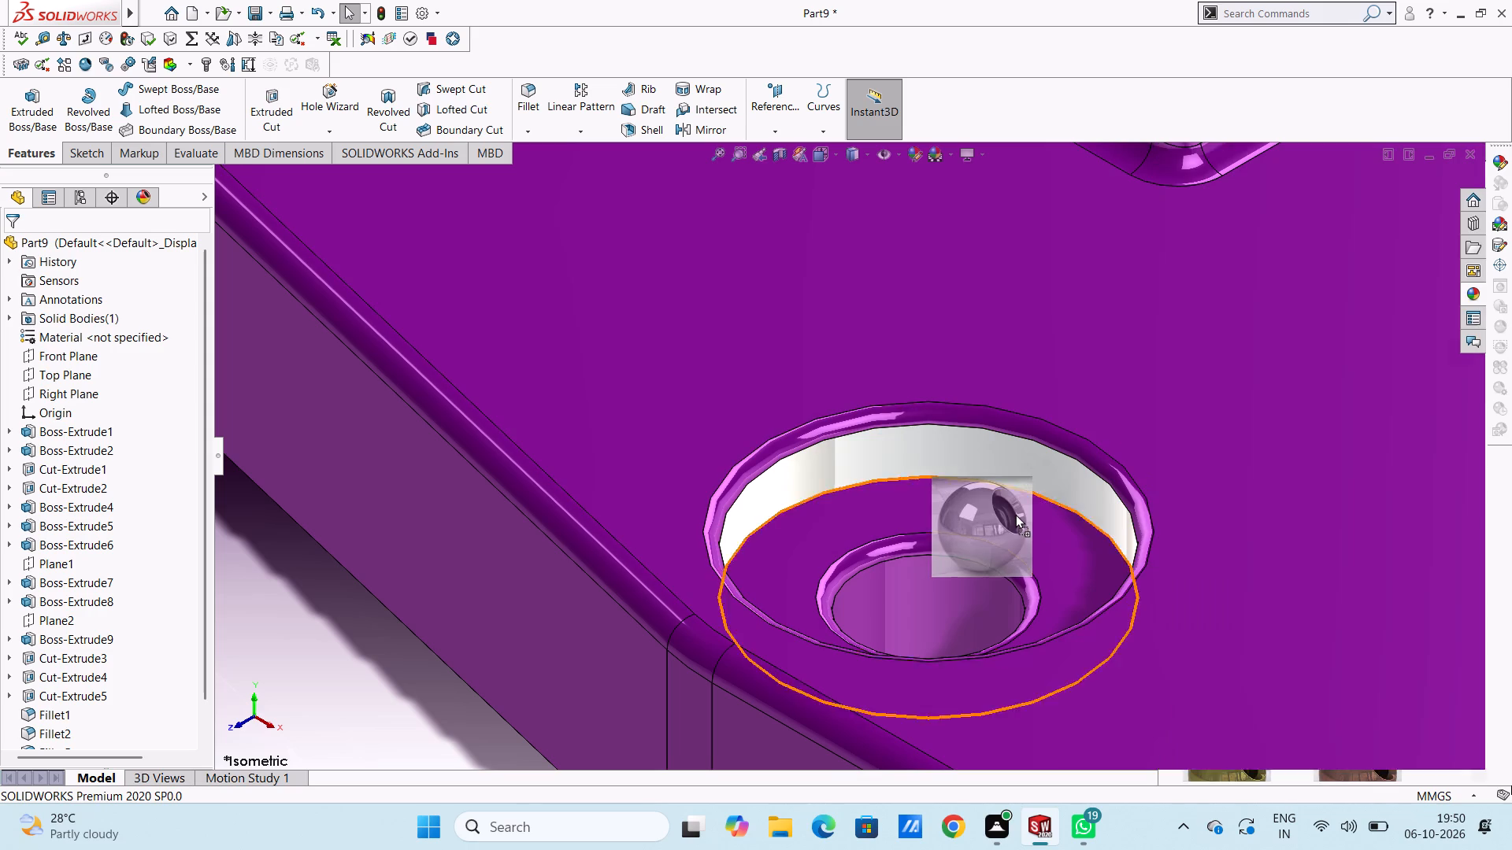
left_click_drag(1015, 514, 1015, 515)
left_click(1014, 515)
scroll(955, 592, "down", 2)
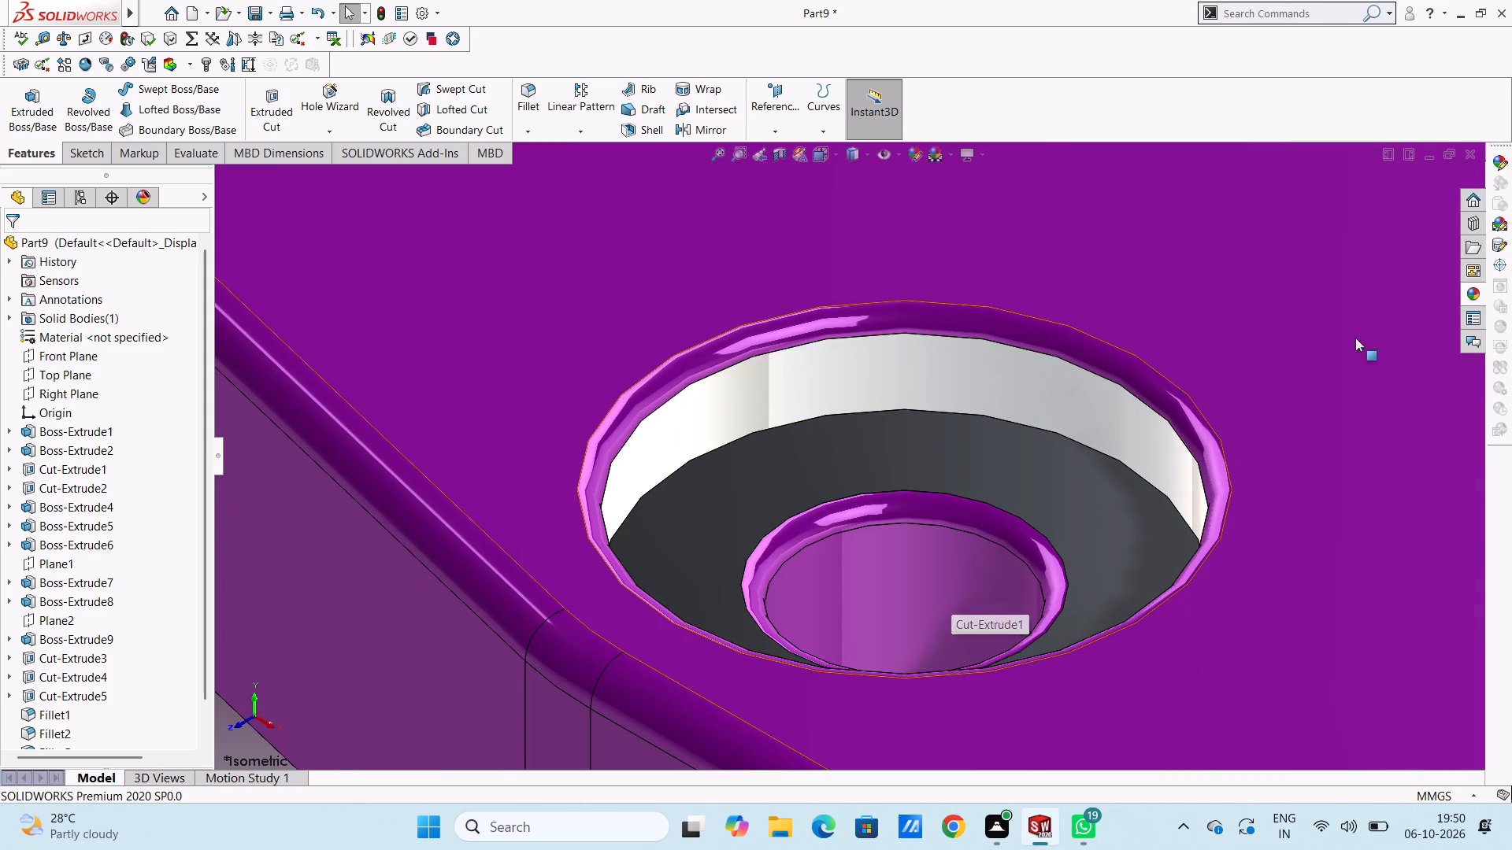
left_click(1473, 291)
left_click_drag(1382, 509, 967, 571)
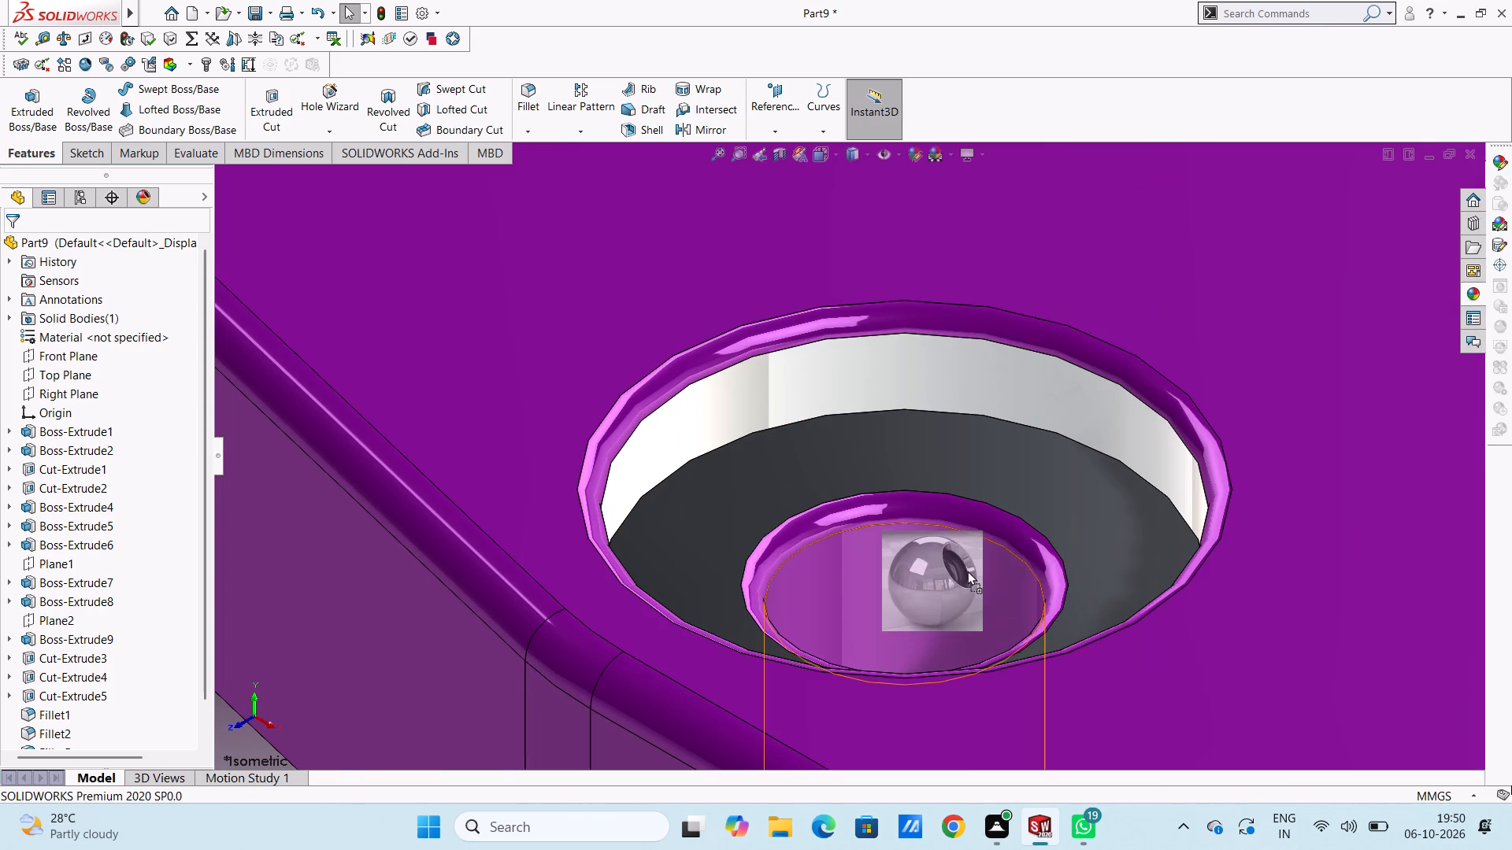
left_click_drag(967, 571, 966, 571)
left_click(966, 571)
Apply chromium plate to the counterbore wall, counterbore floor and inner bore of the hole nearest the vertical ring boss's smaller rib.
scroll(965, 571, "up", 11)
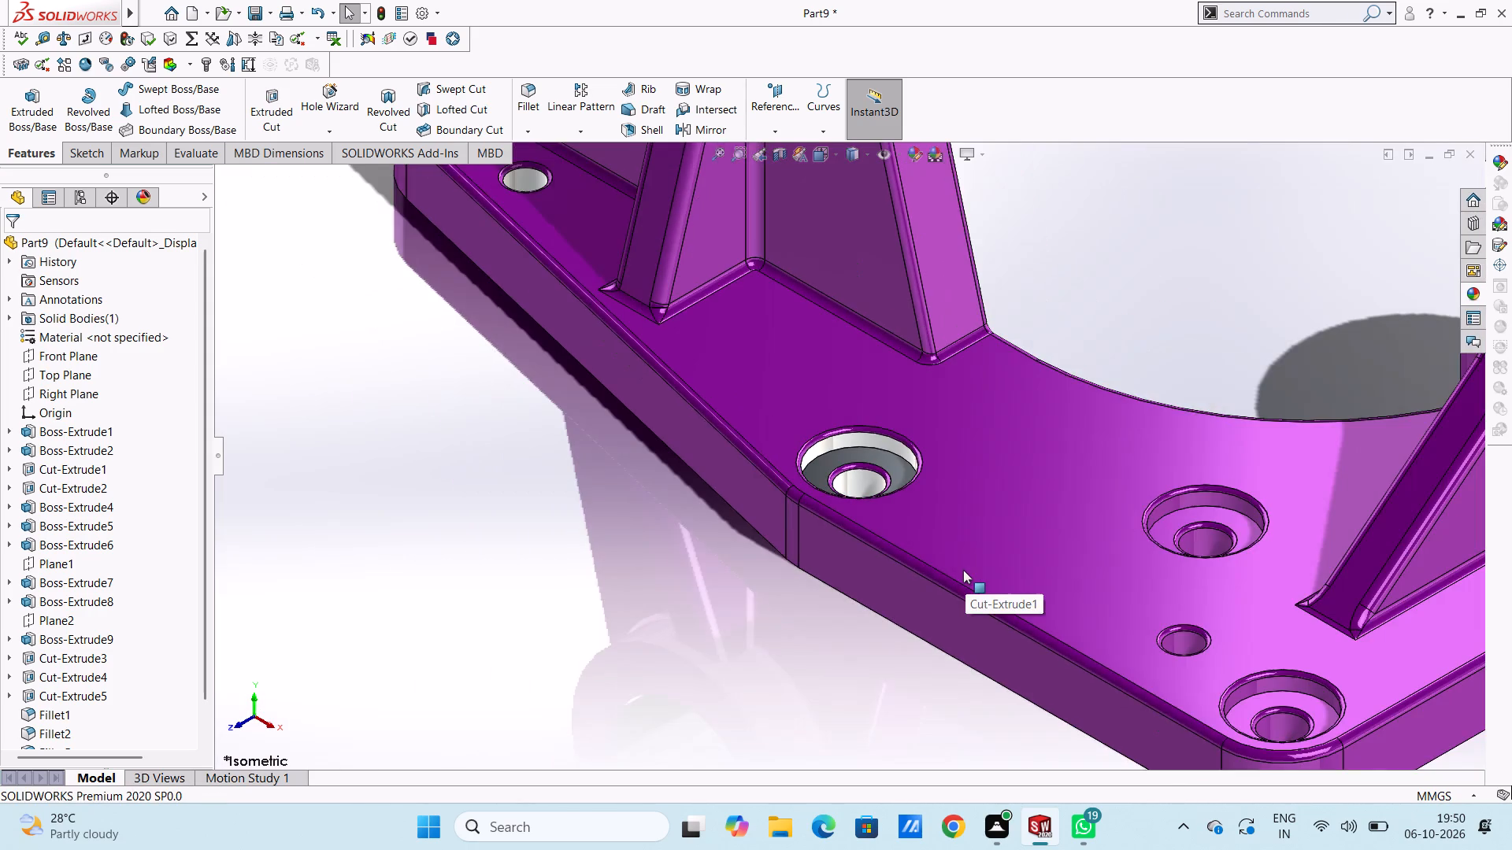
scroll(963, 570, "up", 7)
scroll(965, 488, "down", 3)
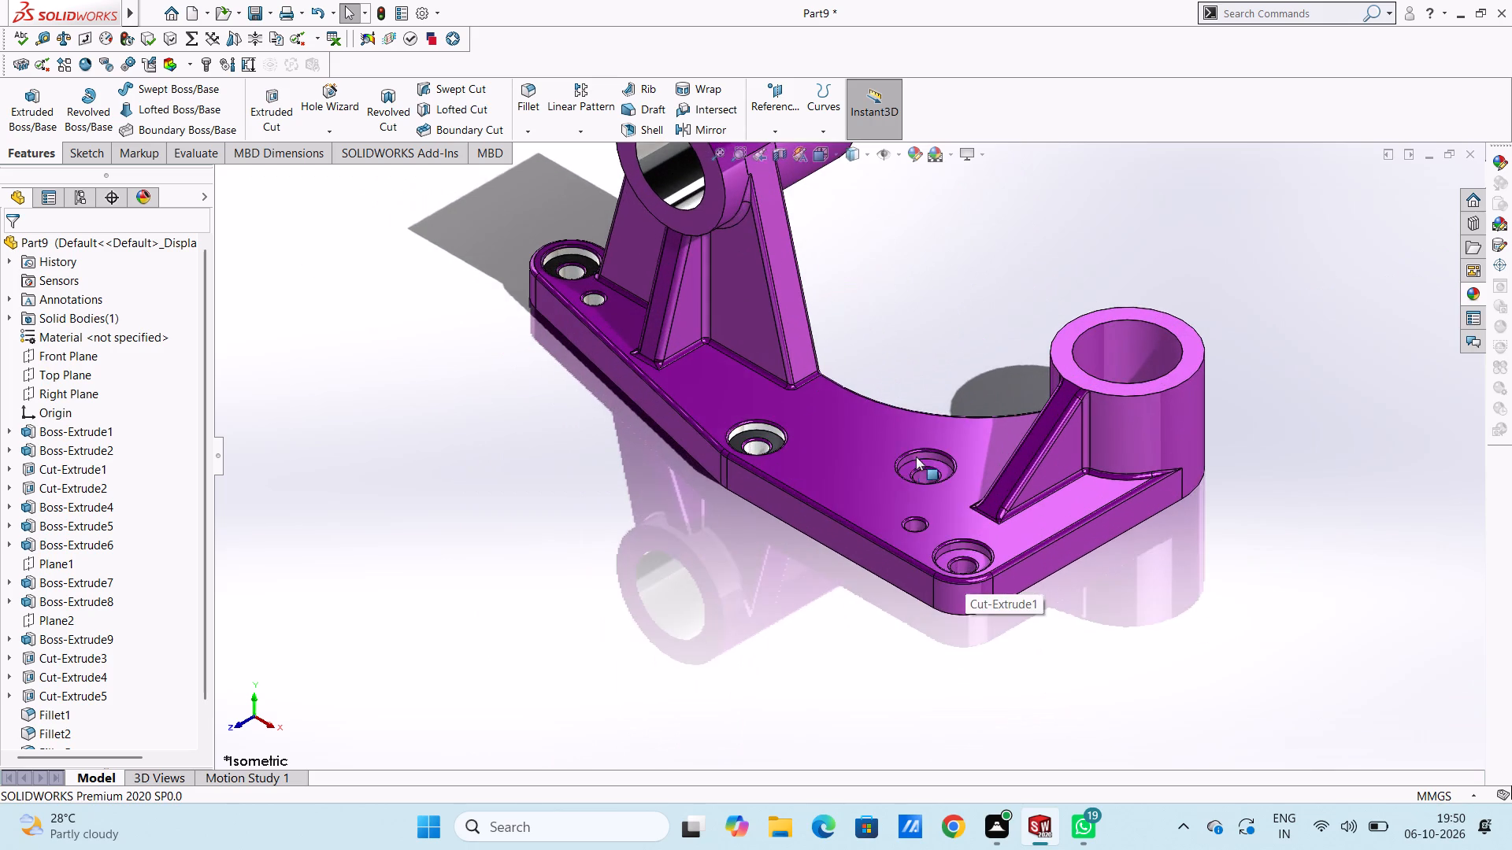
scroll(864, 461, "down", 8)
scroll(1199, 482, "down", 3)
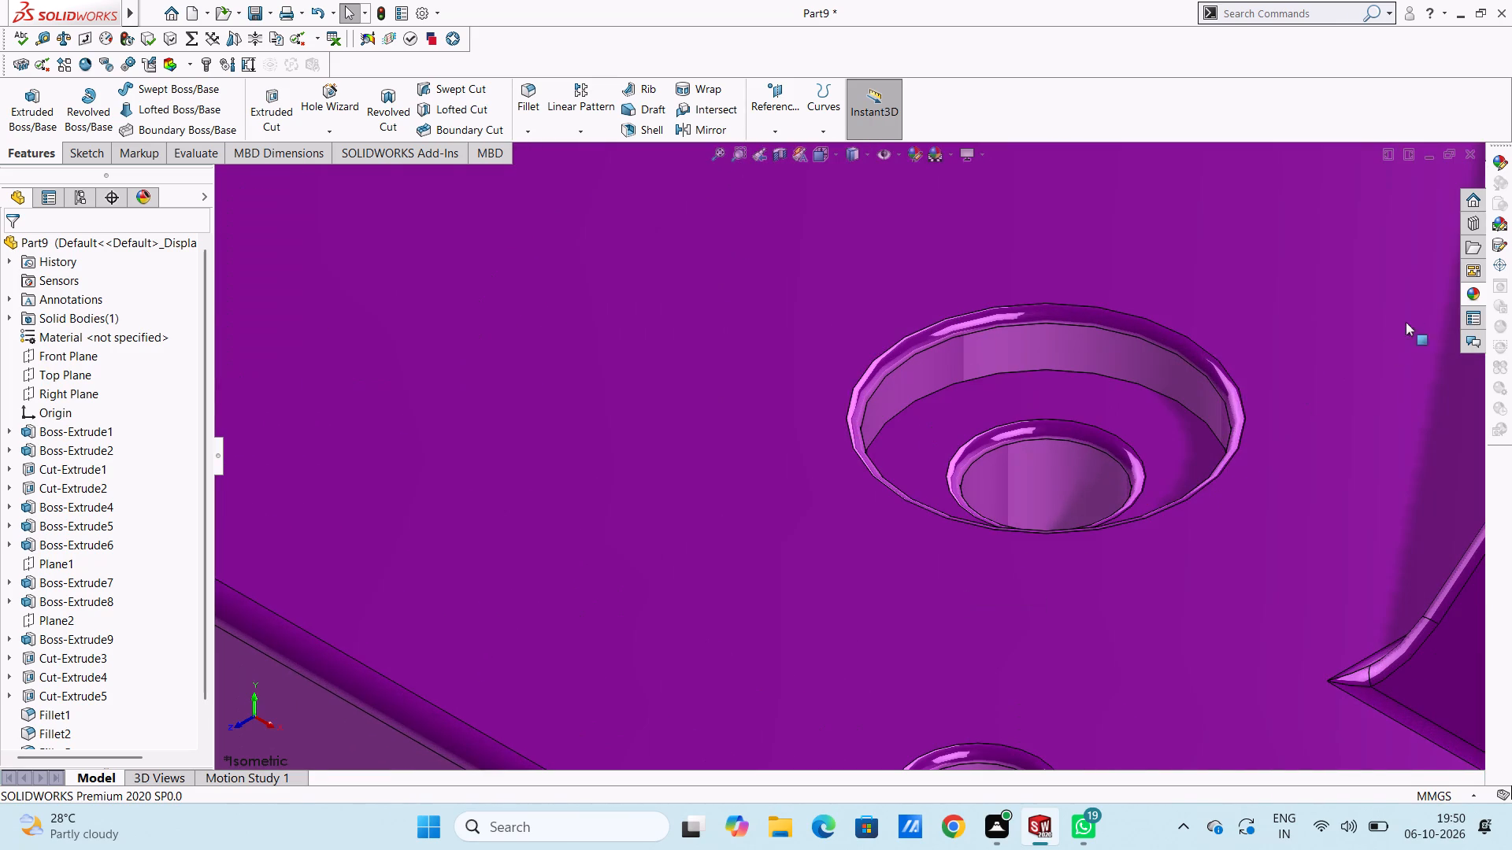
left_click(1470, 285)
left_click_drag(1362, 505, 1299, 501)
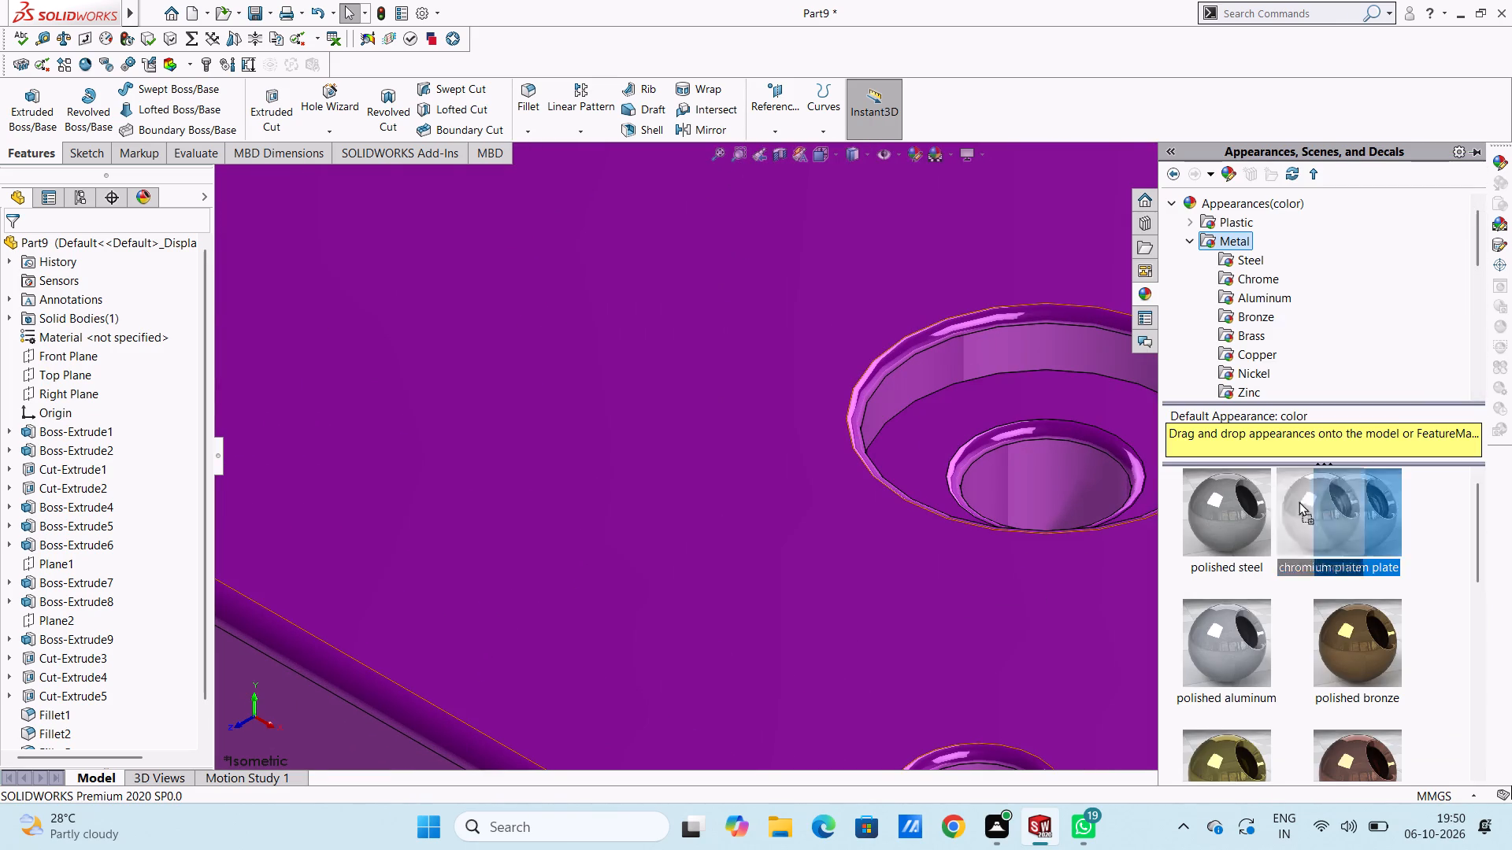
left_click_drag(1299, 501, 1032, 357)
left_click(1032, 357)
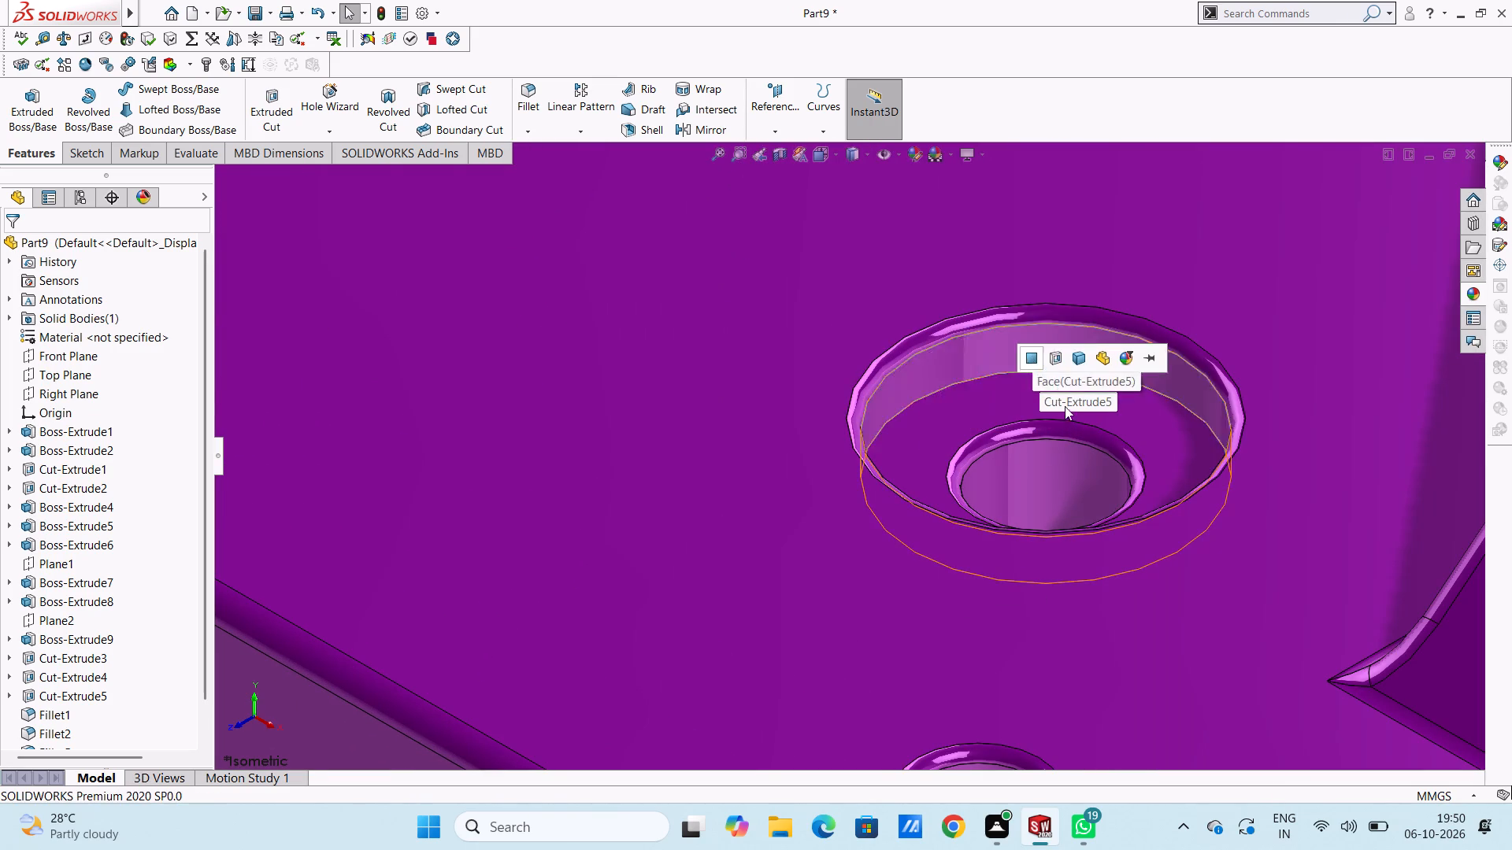
scroll(1047, 422, "down", 2)
left_click(1473, 290)
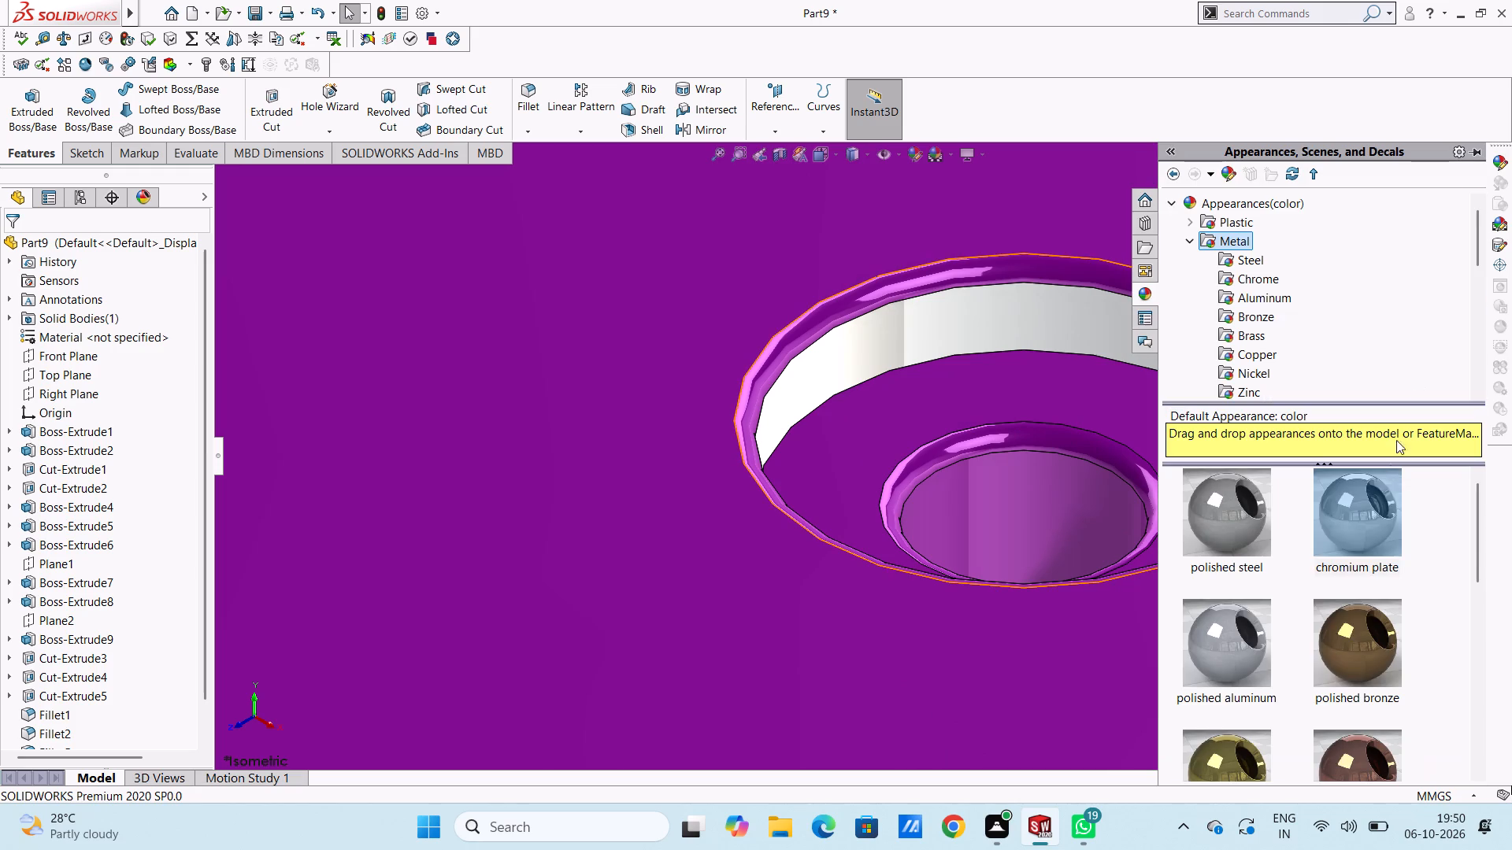
left_click_drag(1372, 506, 1012, 379)
left_click(1012, 379)
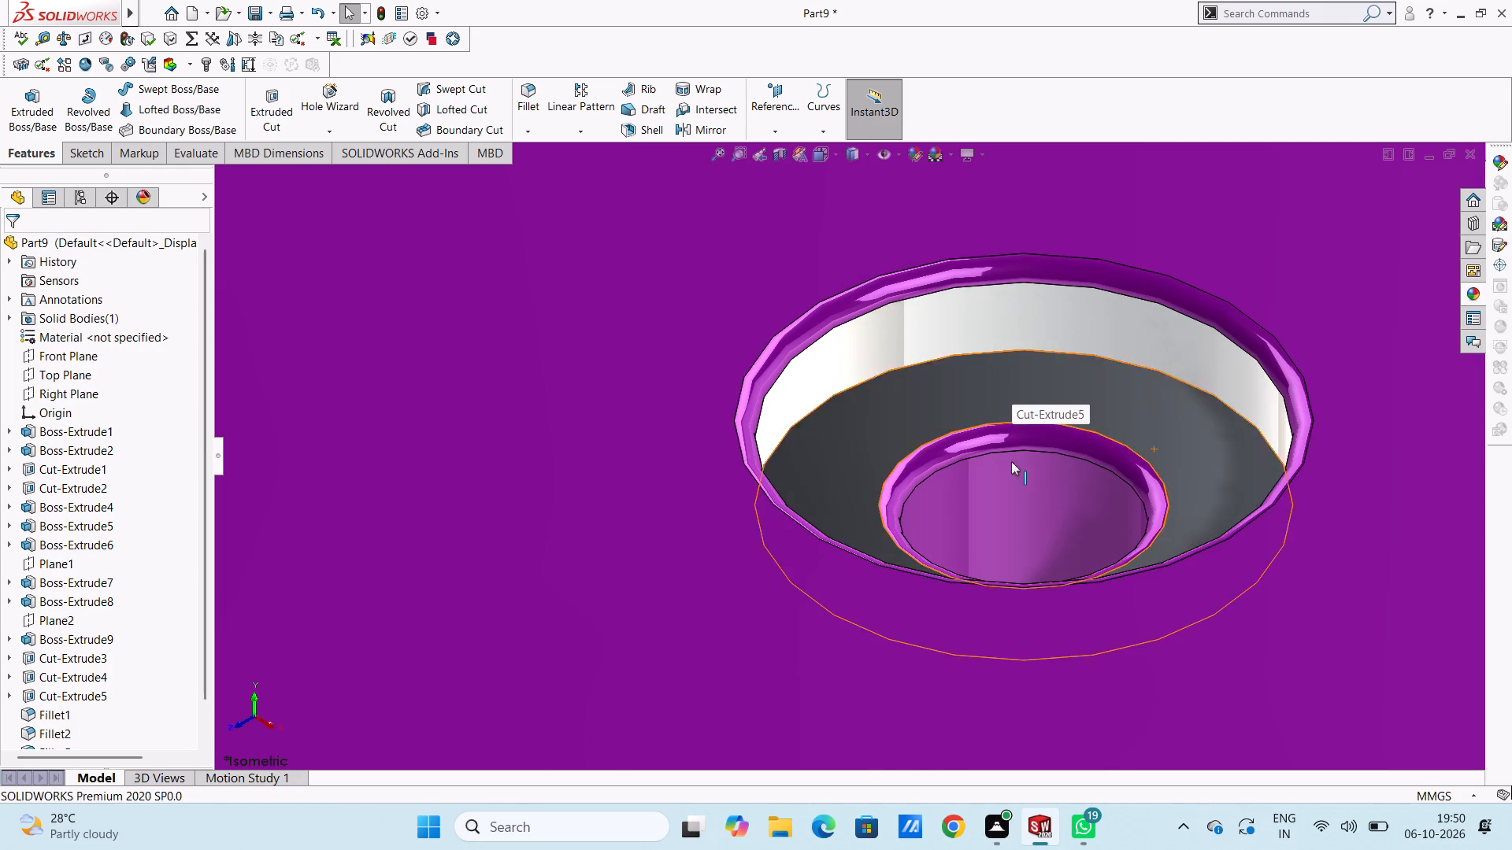
scroll(1013, 477, "down", 3)
left_click(1470, 293)
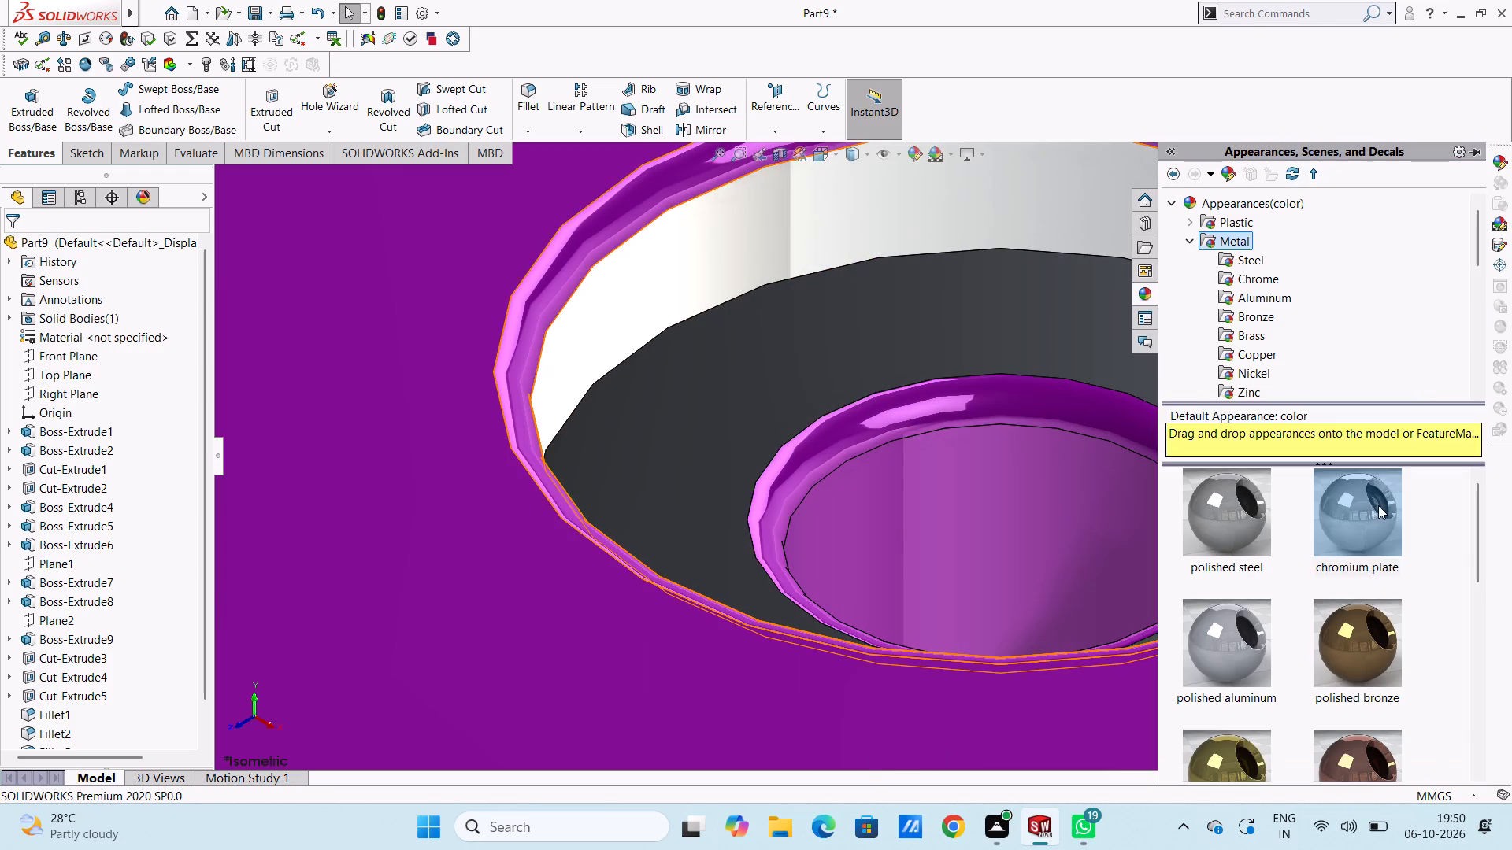
left_click_drag(1378, 505, 1054, 514)
left_click(1053, 513)
Apply the chromium plate appearance to the inner face of the small plain hole near the plate's rounded front corner.
scroll(1053, 513, "up", 5)
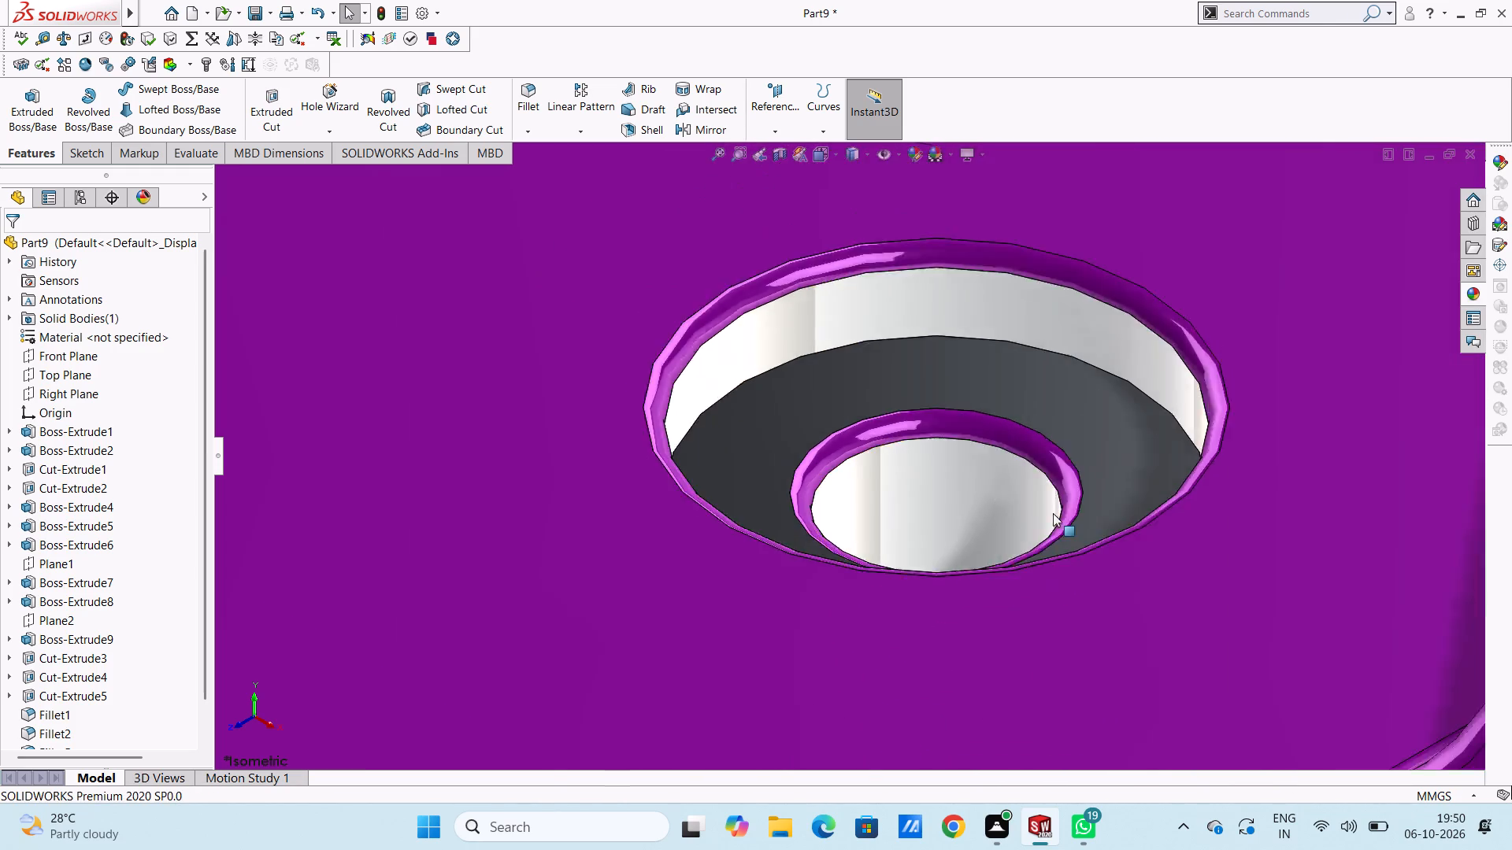
scroll(1053, 513, "up", 7)
scroll(760, 600, "up", 2)
scroll(789, 547, "down", 5)
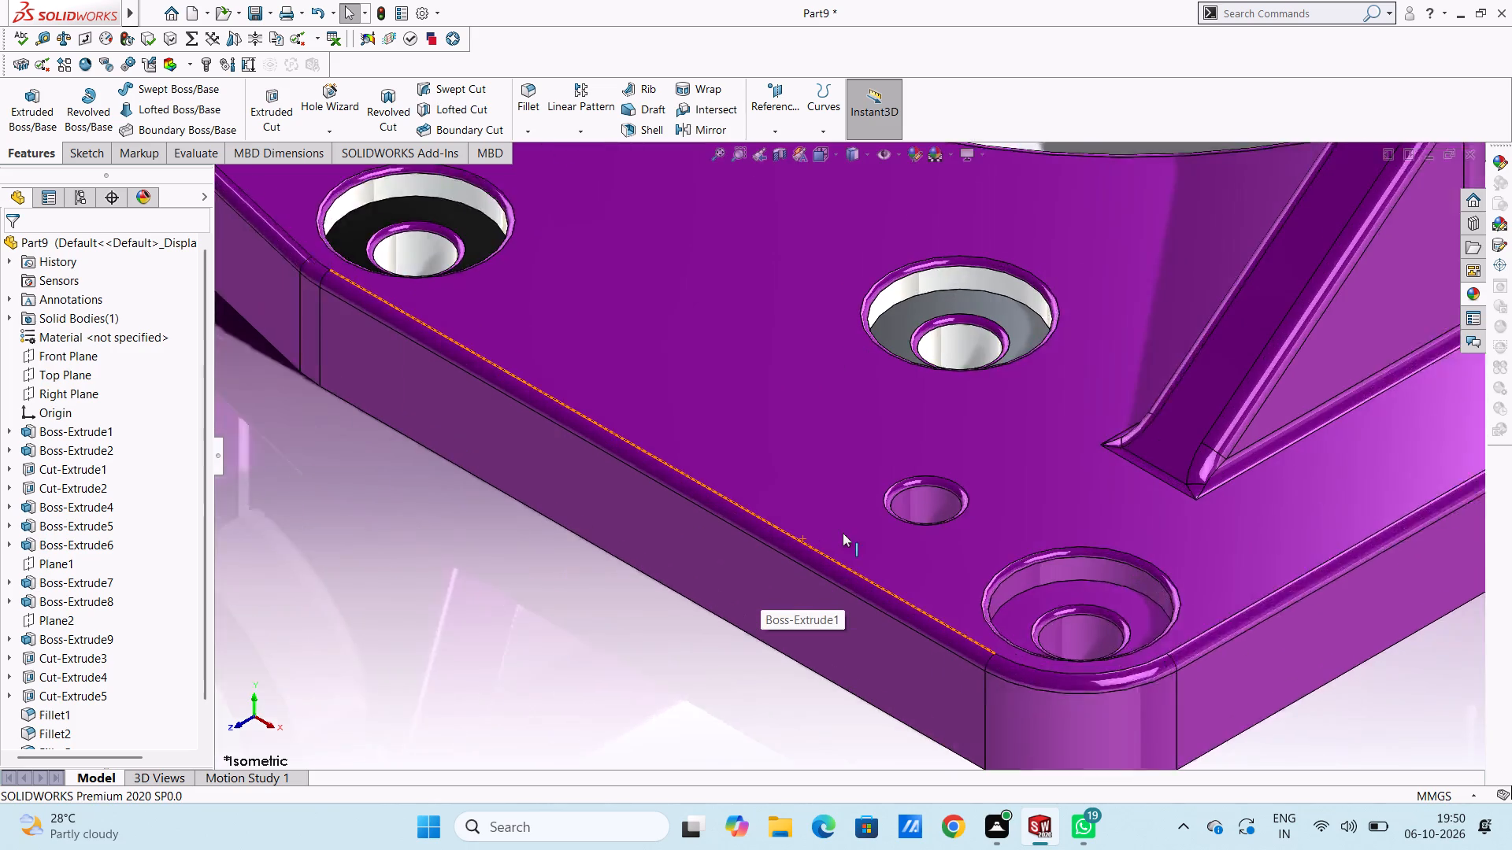
scroll(920, 471, "down", 4)
scroll(1018, 459, "down", 3)
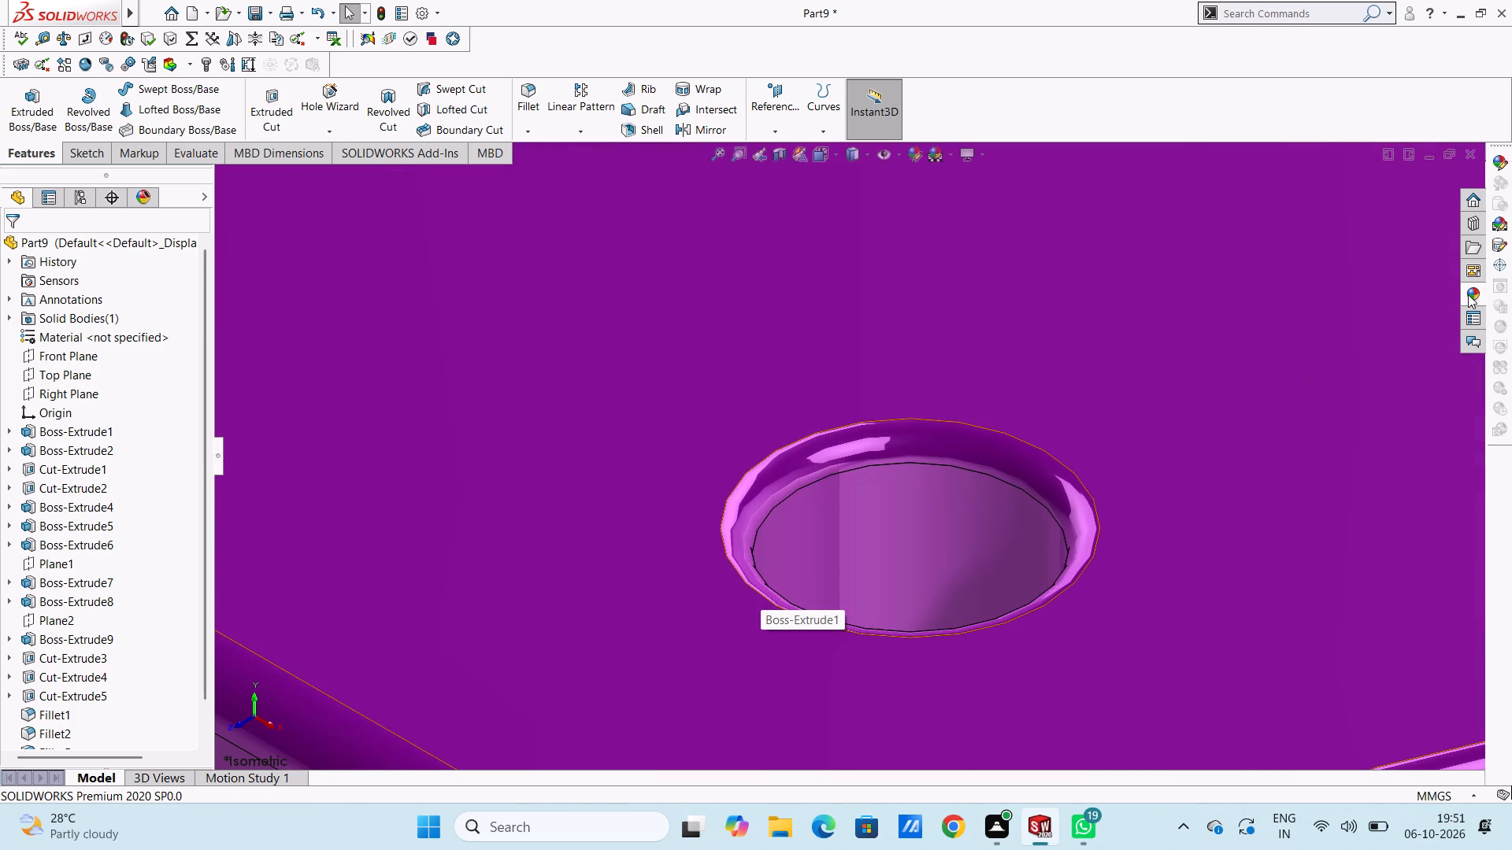
left_click(1468, 294)
left_click_drag(1372, 508, 964, 513)
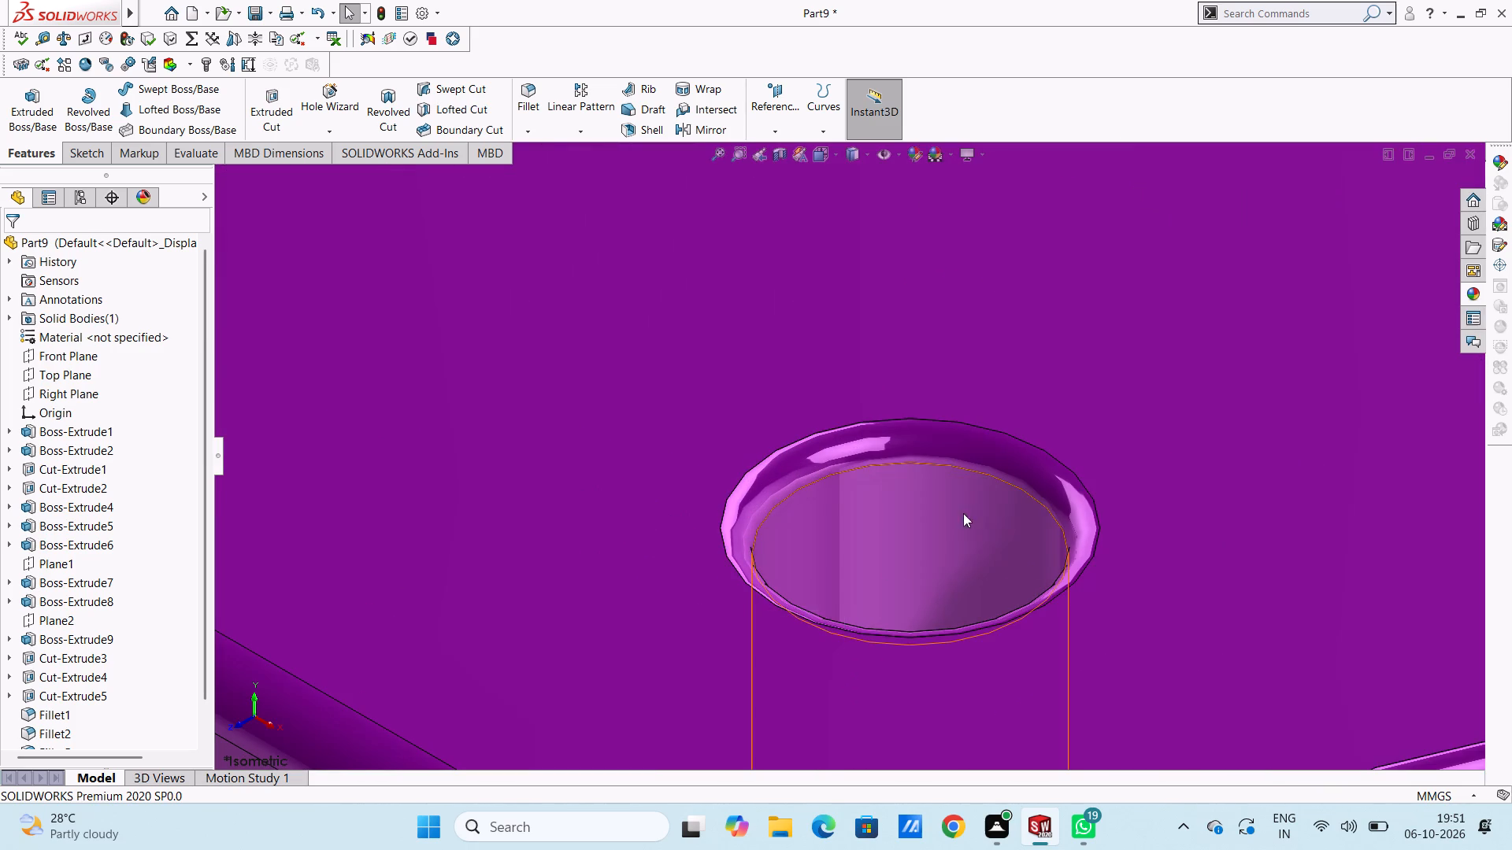
left_click(963, 513)
Apply chromium plate to the counterbore wall, counterbore floor and inner bore of the hole at the plate's rounded front corner.
scroll(993, 514, "up", 11)
scroll(959, 545, "down", 5)
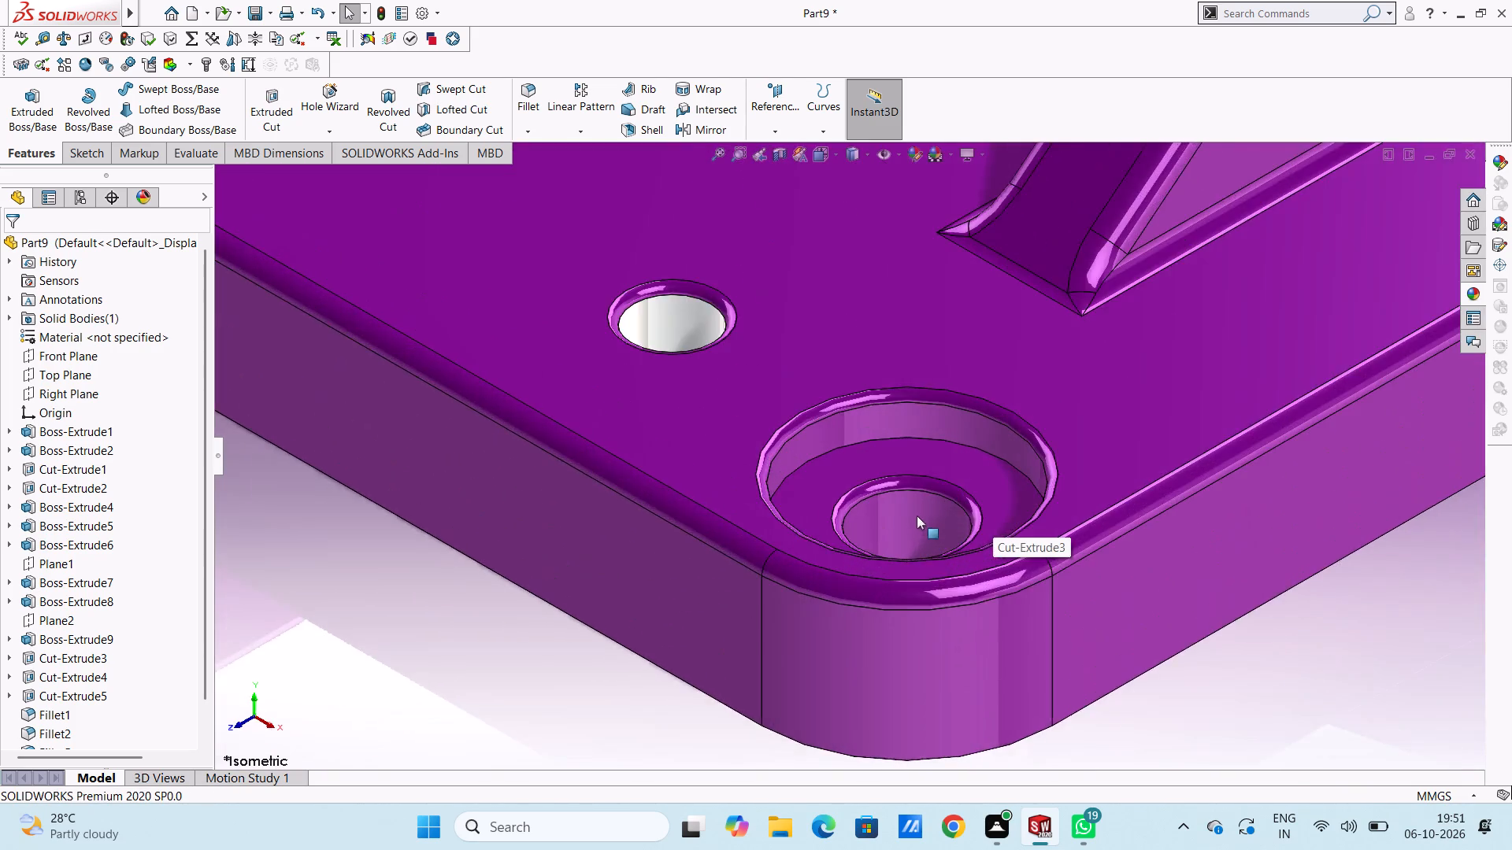
scroll(847, 476, "down", 5)
left_click(1467, 293)
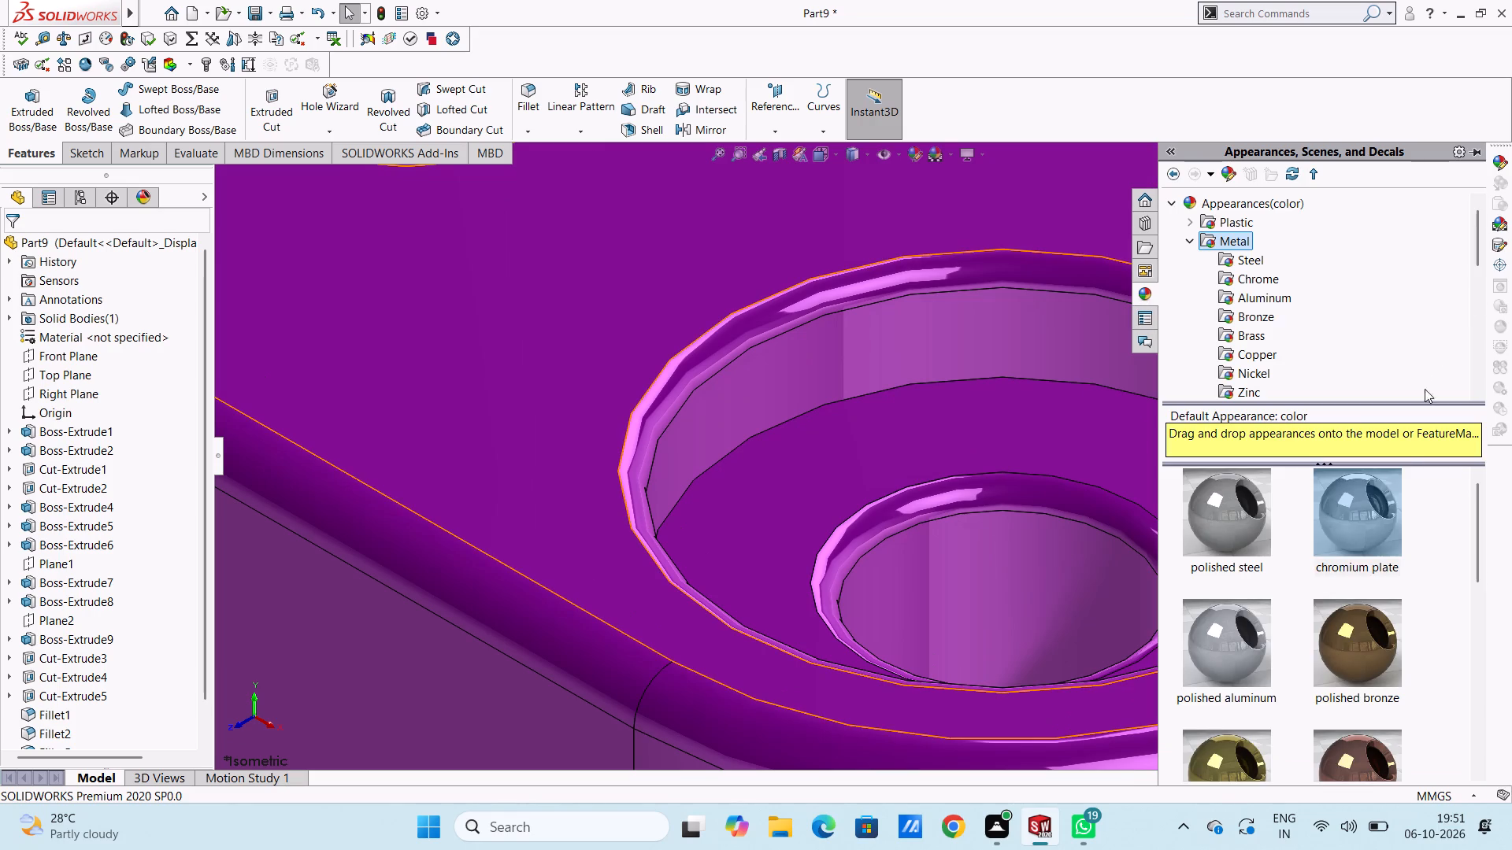
left_click_drag(1376, 502, 1023, 337)
left_click(1023, 337)
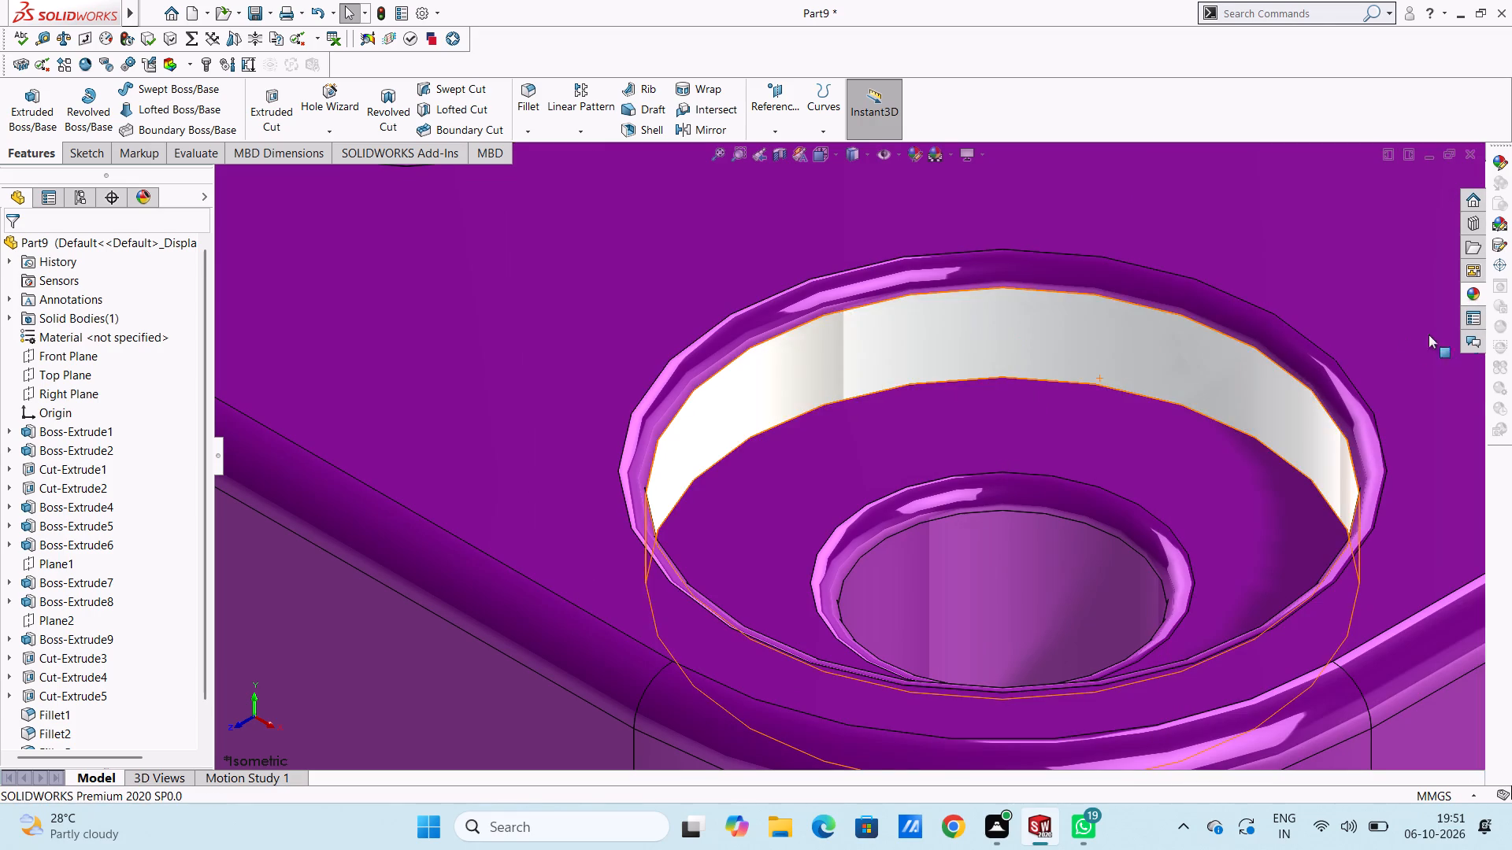
left_click(1472, 287)
left_click_drag(1371, 510, 1095, 441)
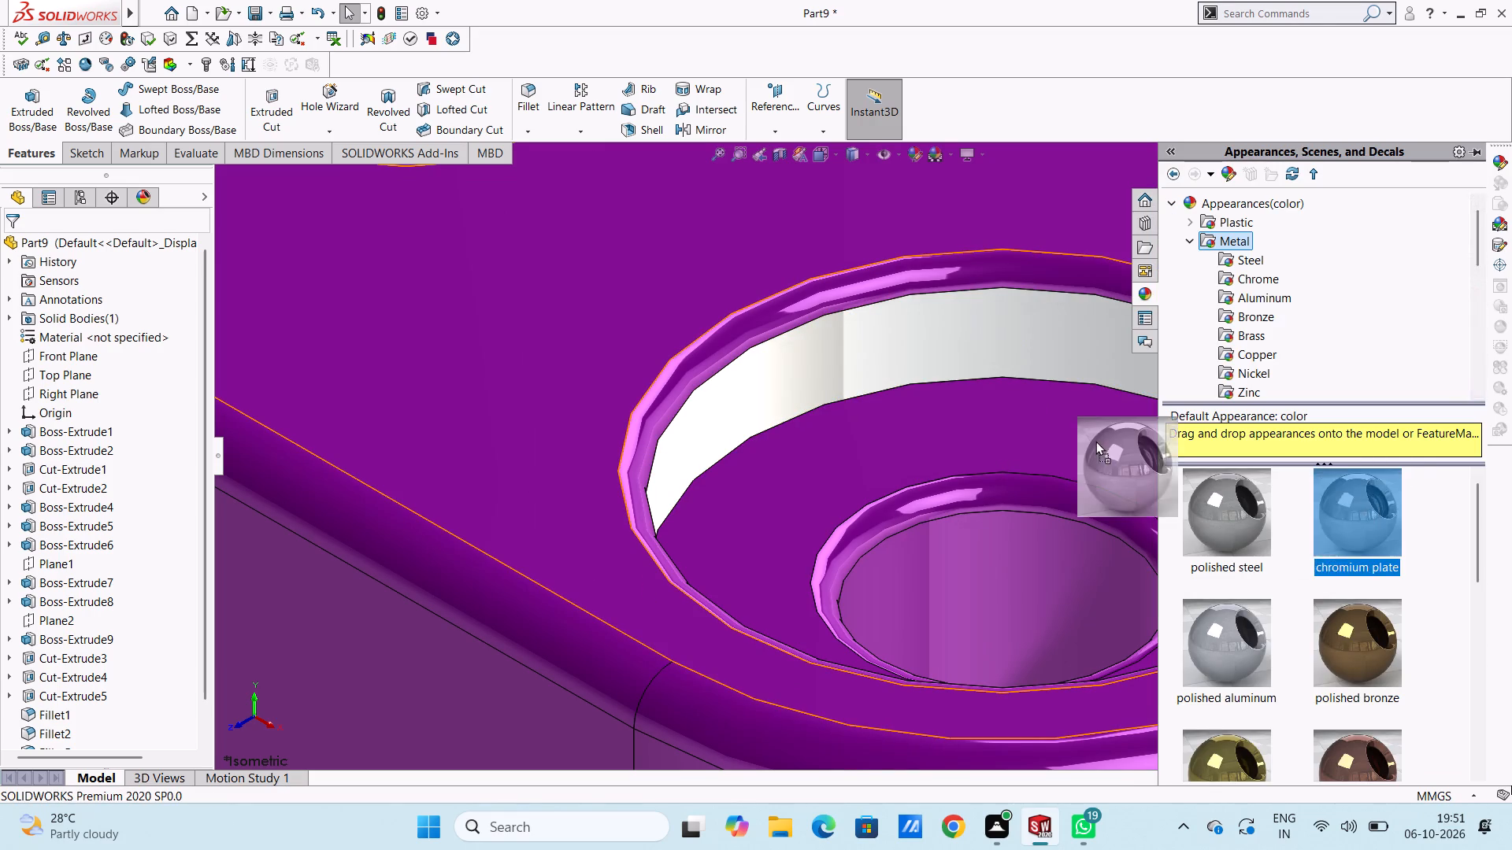
left_click_drag(1095, 441, 1067, 437)
left_click(1066, 436)
scroll(1025, 515, "down", 4)
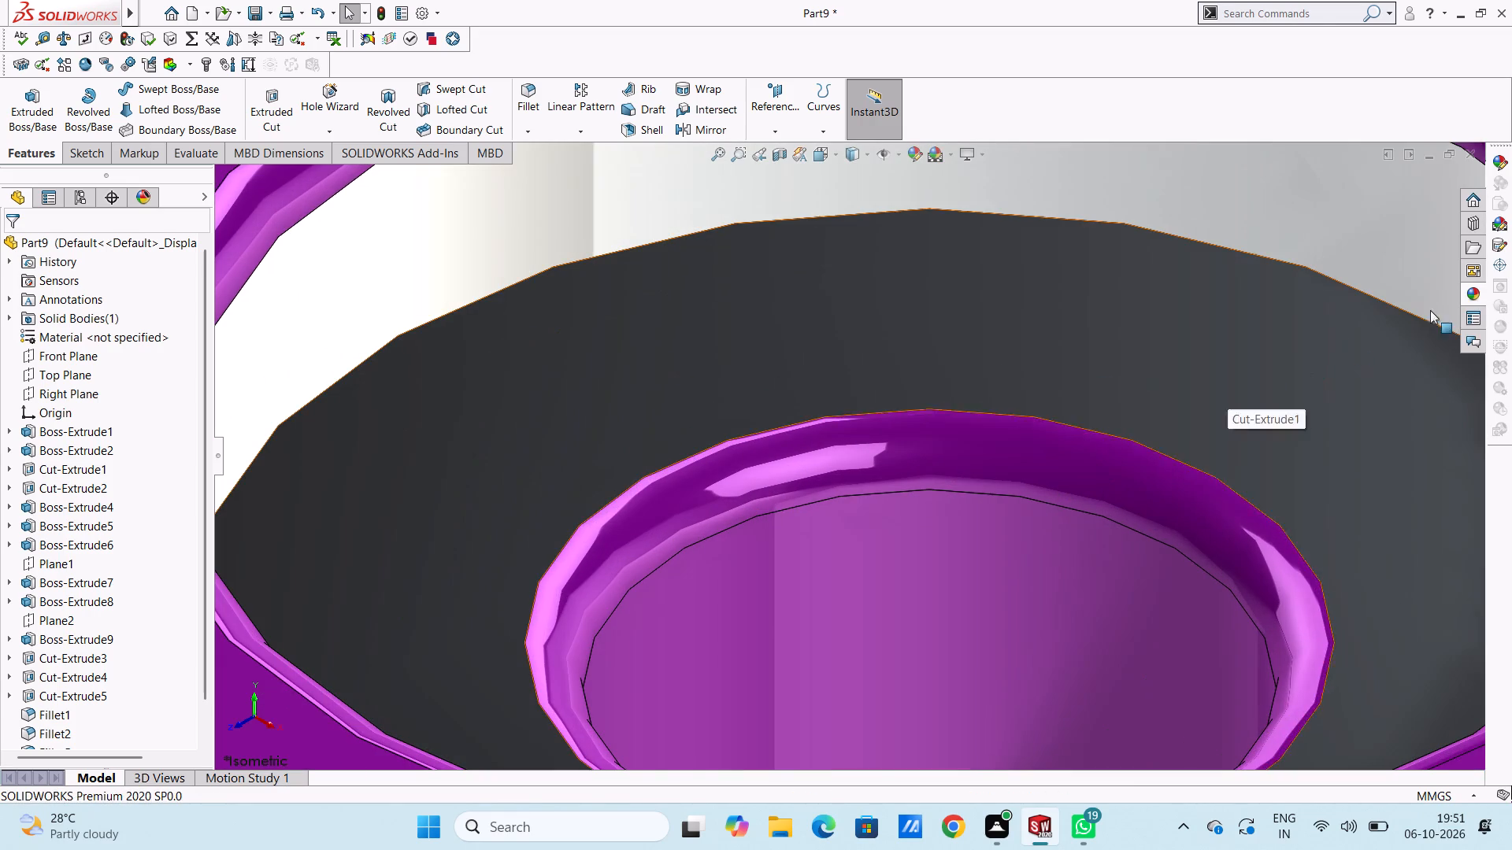
left_click(1469, 292)
left_click_drag(1376, 498, 1011, 586)
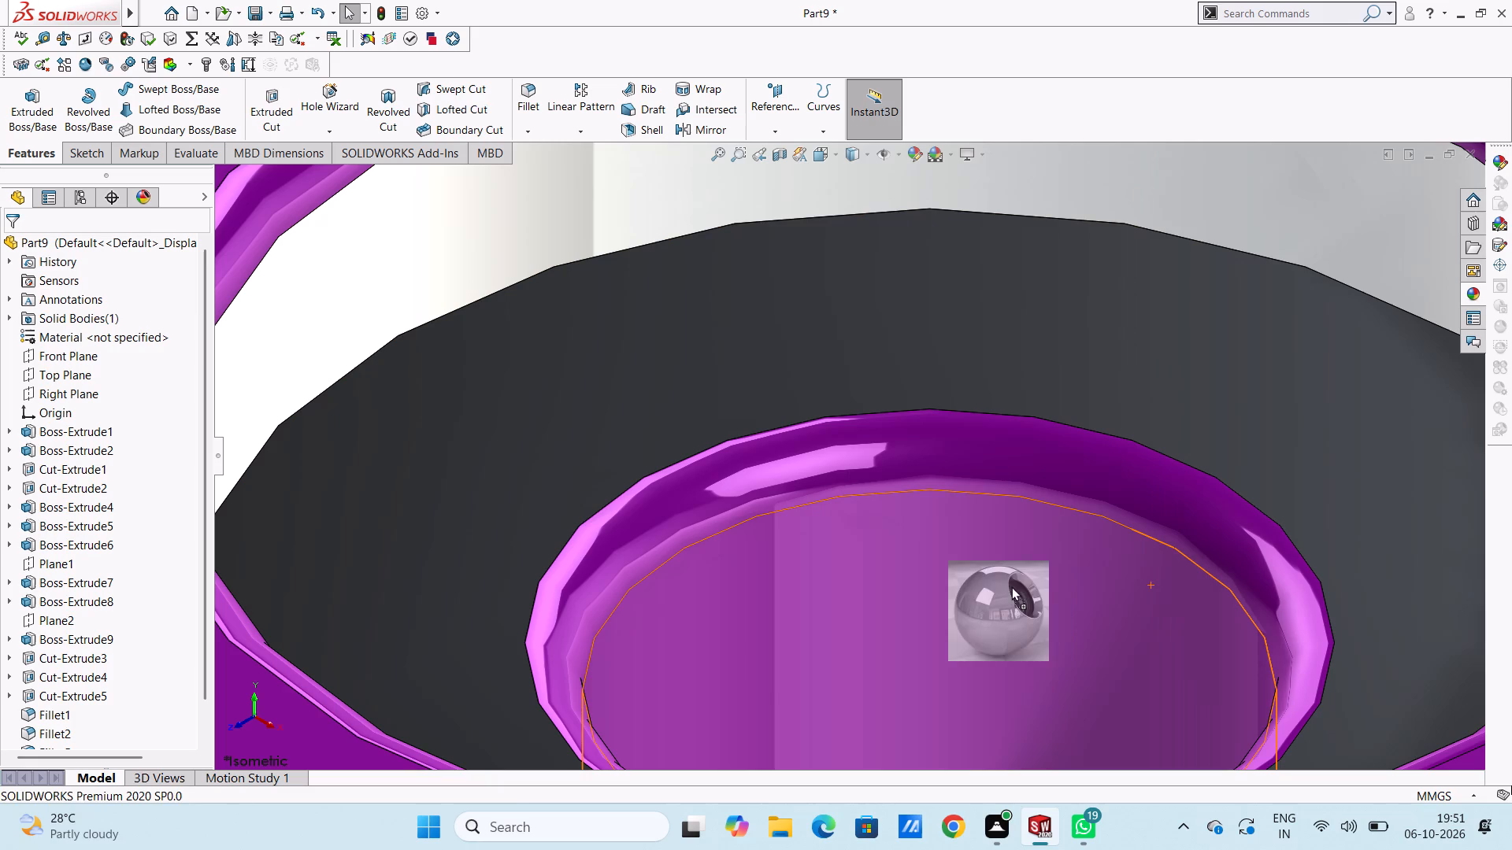
left_click_drag(1011, 586, 993, 583)
left_click(991, 582)
scroll(1096, 448, "up", 4)
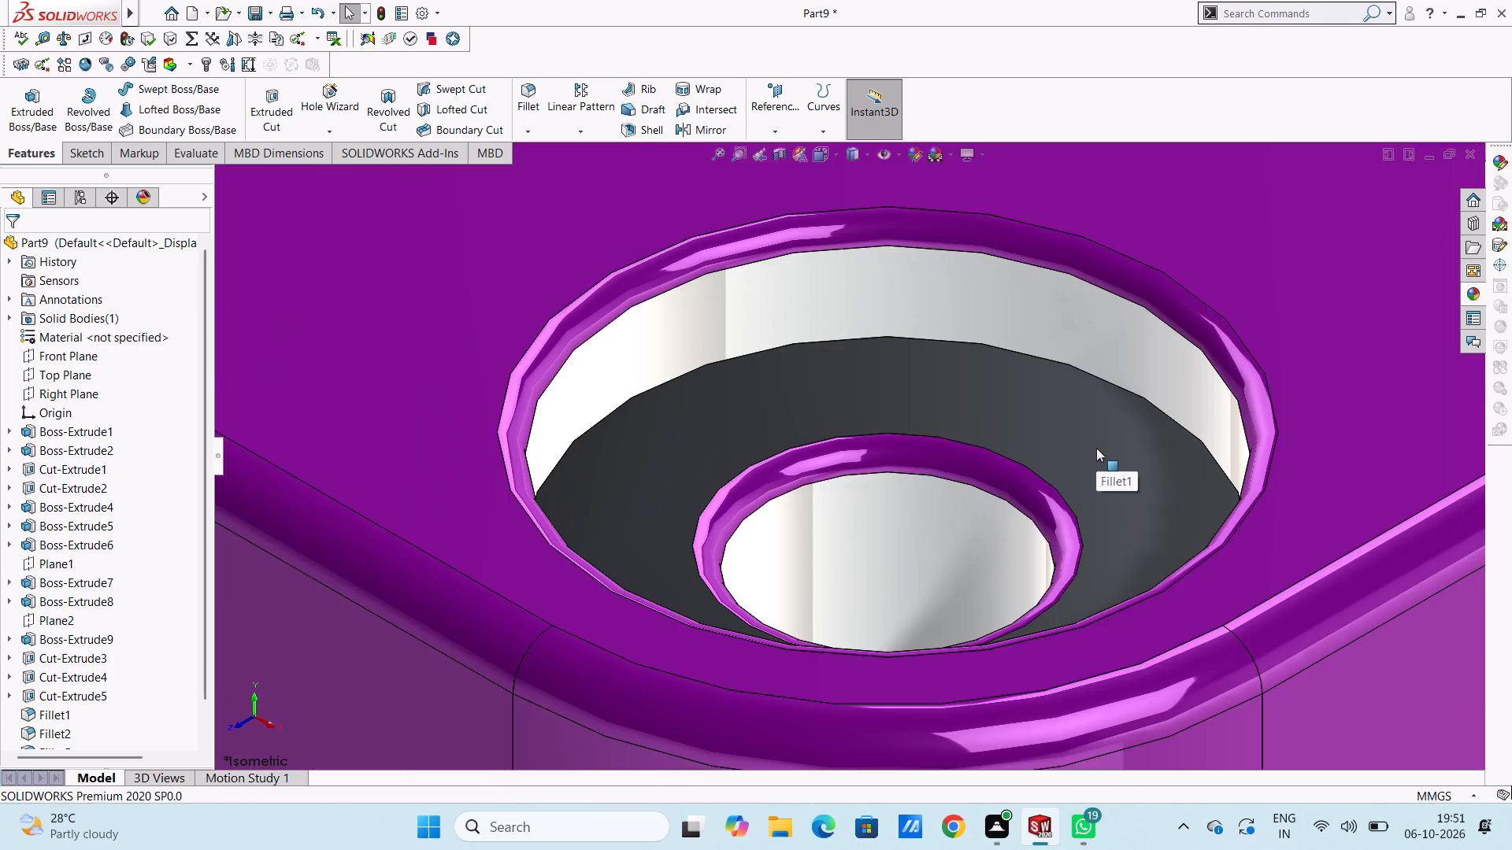
Apply the chromium plate appearance to the inner bore face of the vertical ring boss.
scroll(1096, 448, "up", 19)
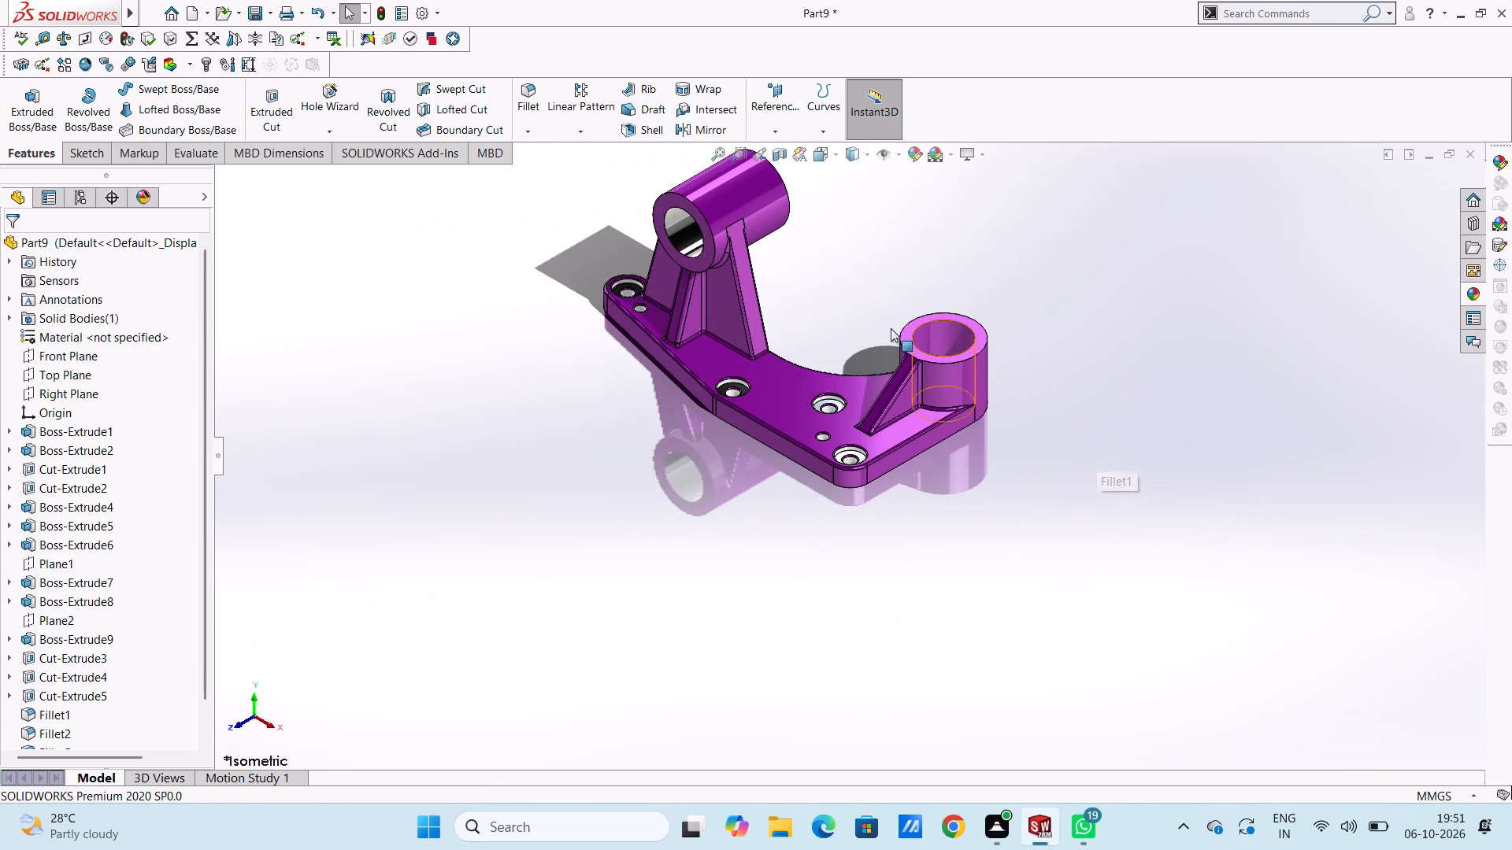
scroll(840, 318, "down", 5)
scroll(1114, 368, "down", 6)
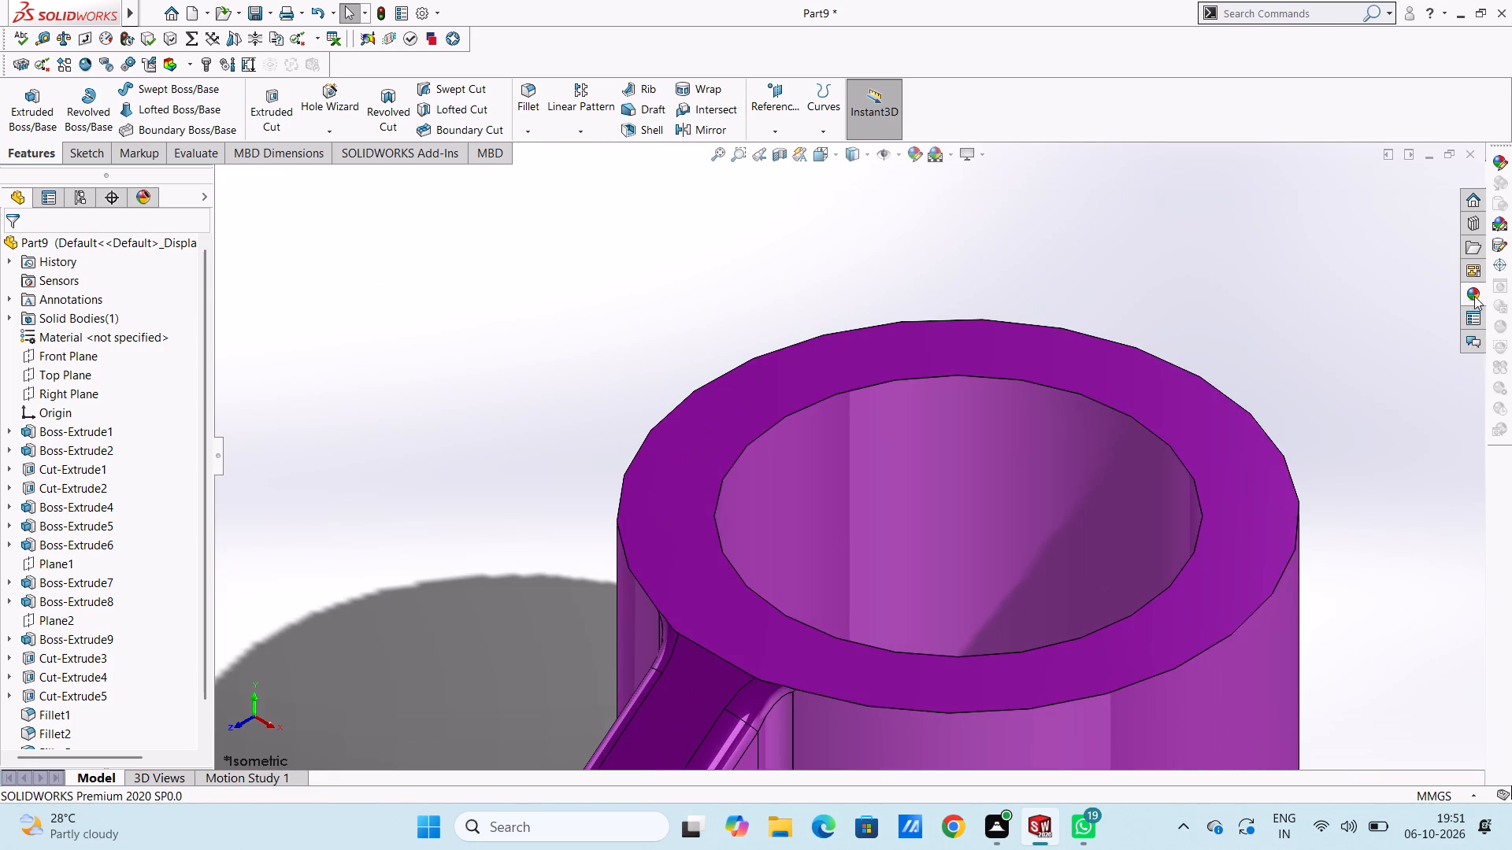
left_click(1474, 294)
left_click_drag(1372, 496, 1002, 490)
left_click(1002, 490)
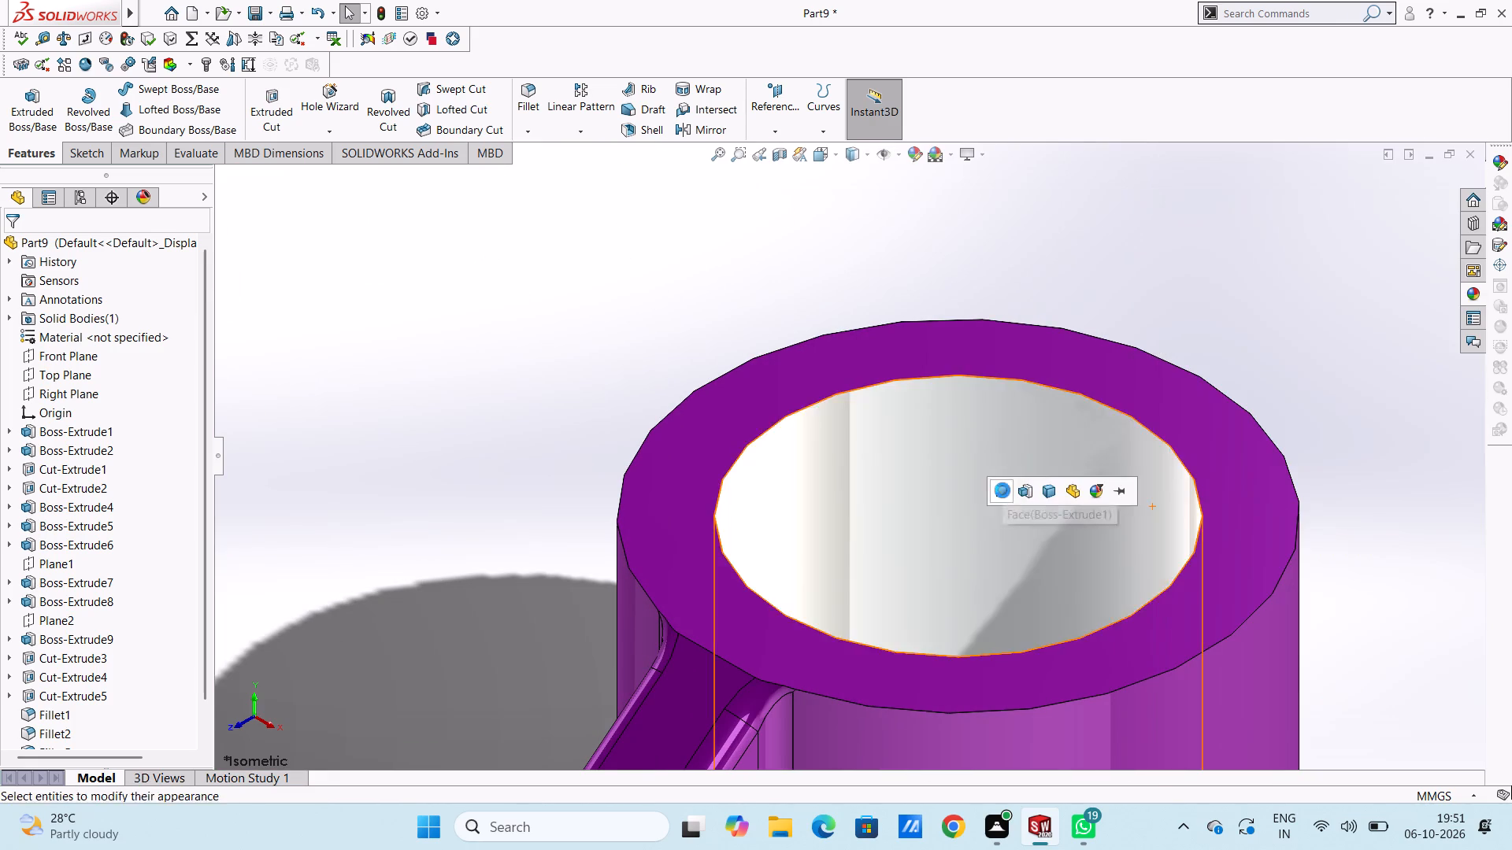
scroll(1002, 476, "up", 11)
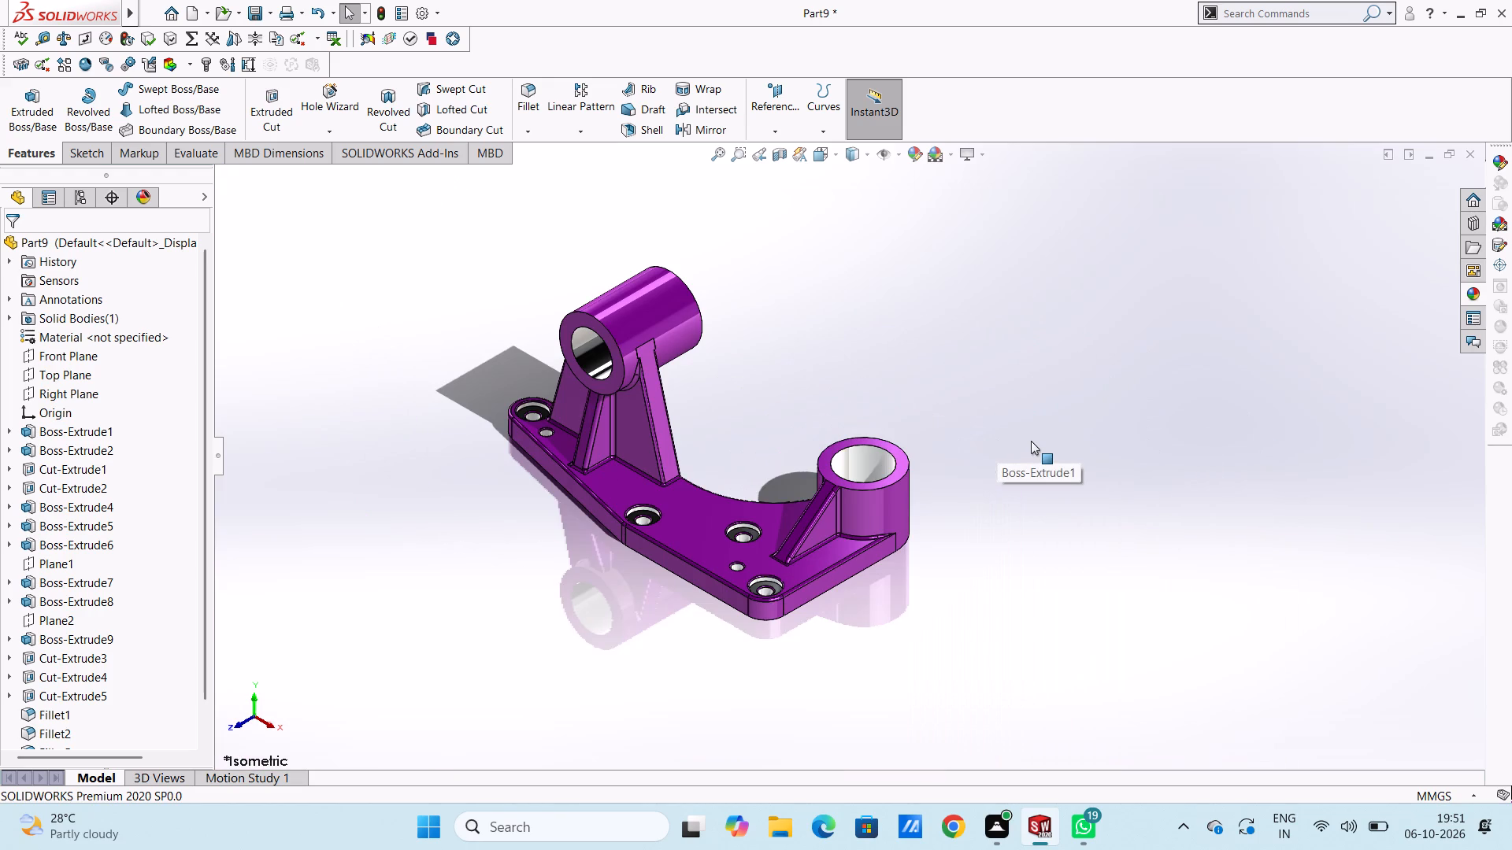
key("Escape")
key("Escape")
Show the whole bracket in the isometric view.
key("ctrl+7")
scroll(1089, 448, "up", 2)
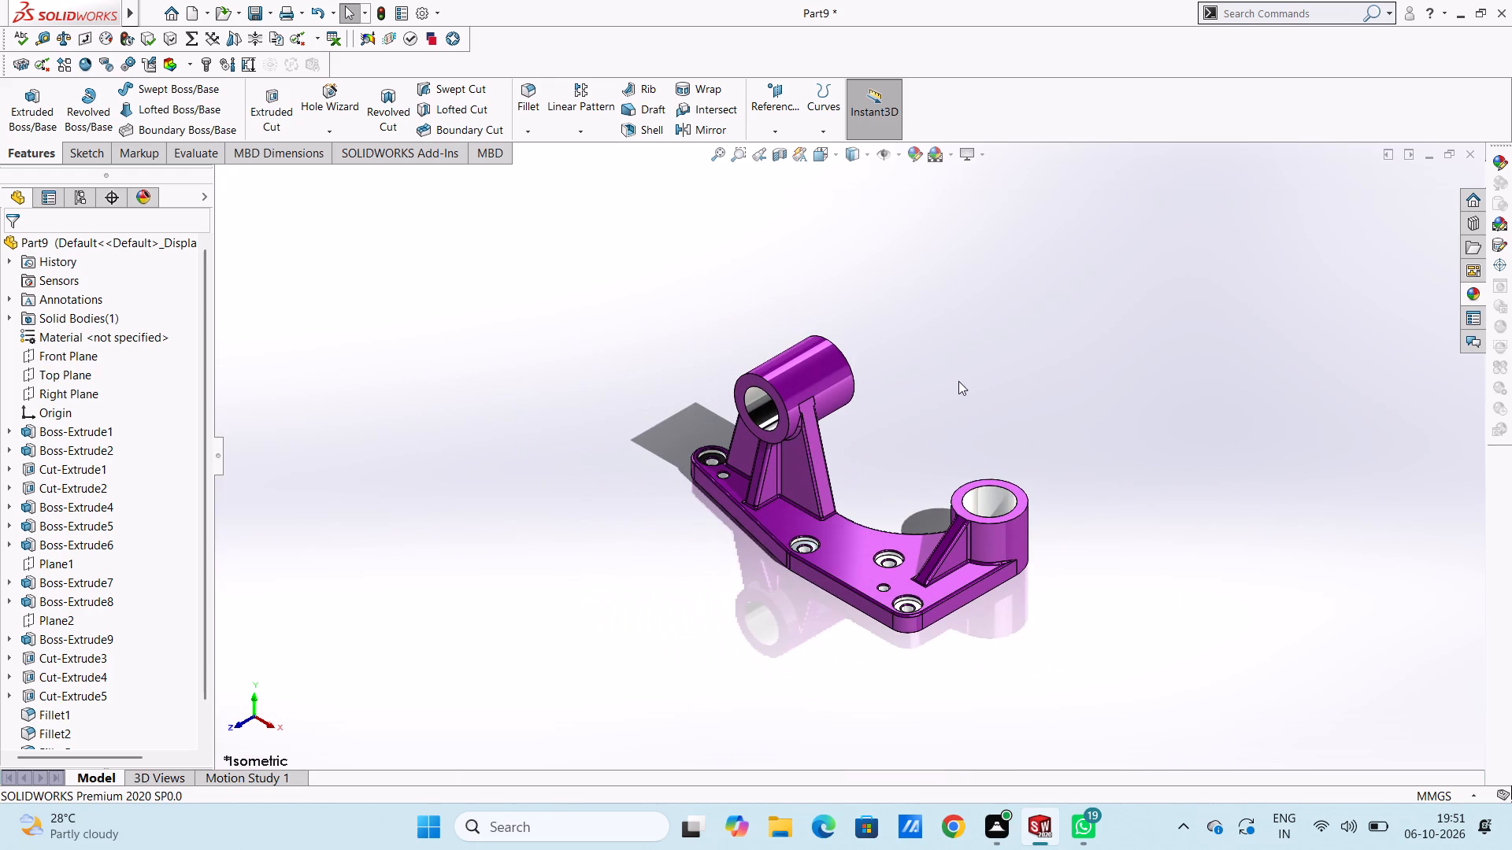
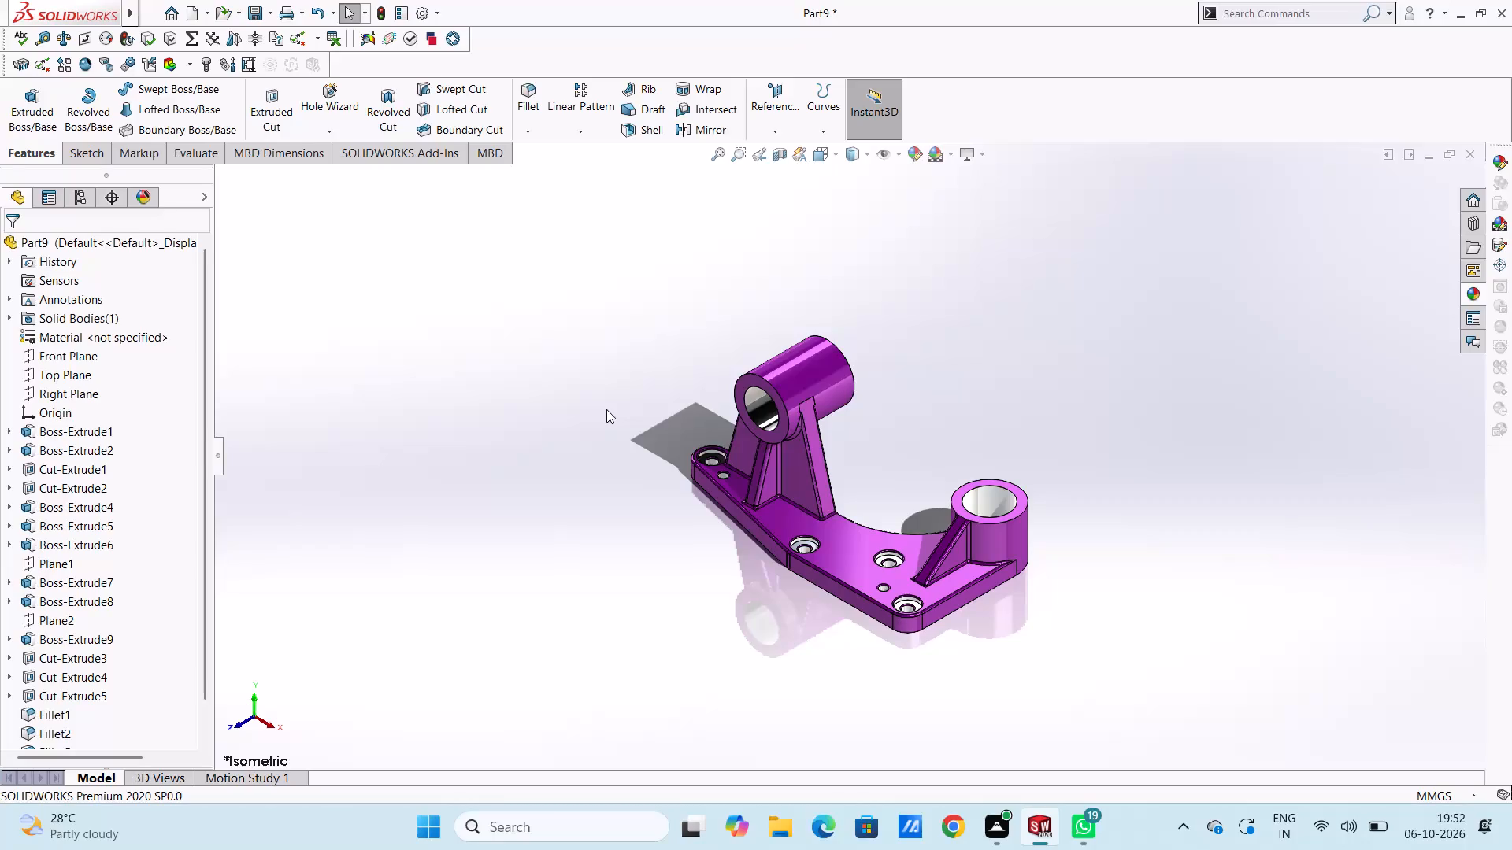
Save the part in the Documents folder as "L-Shaped Dual-Boss Pivot Bracket with Ribbed Flange Base - 241mm".
key("ctrl+s")
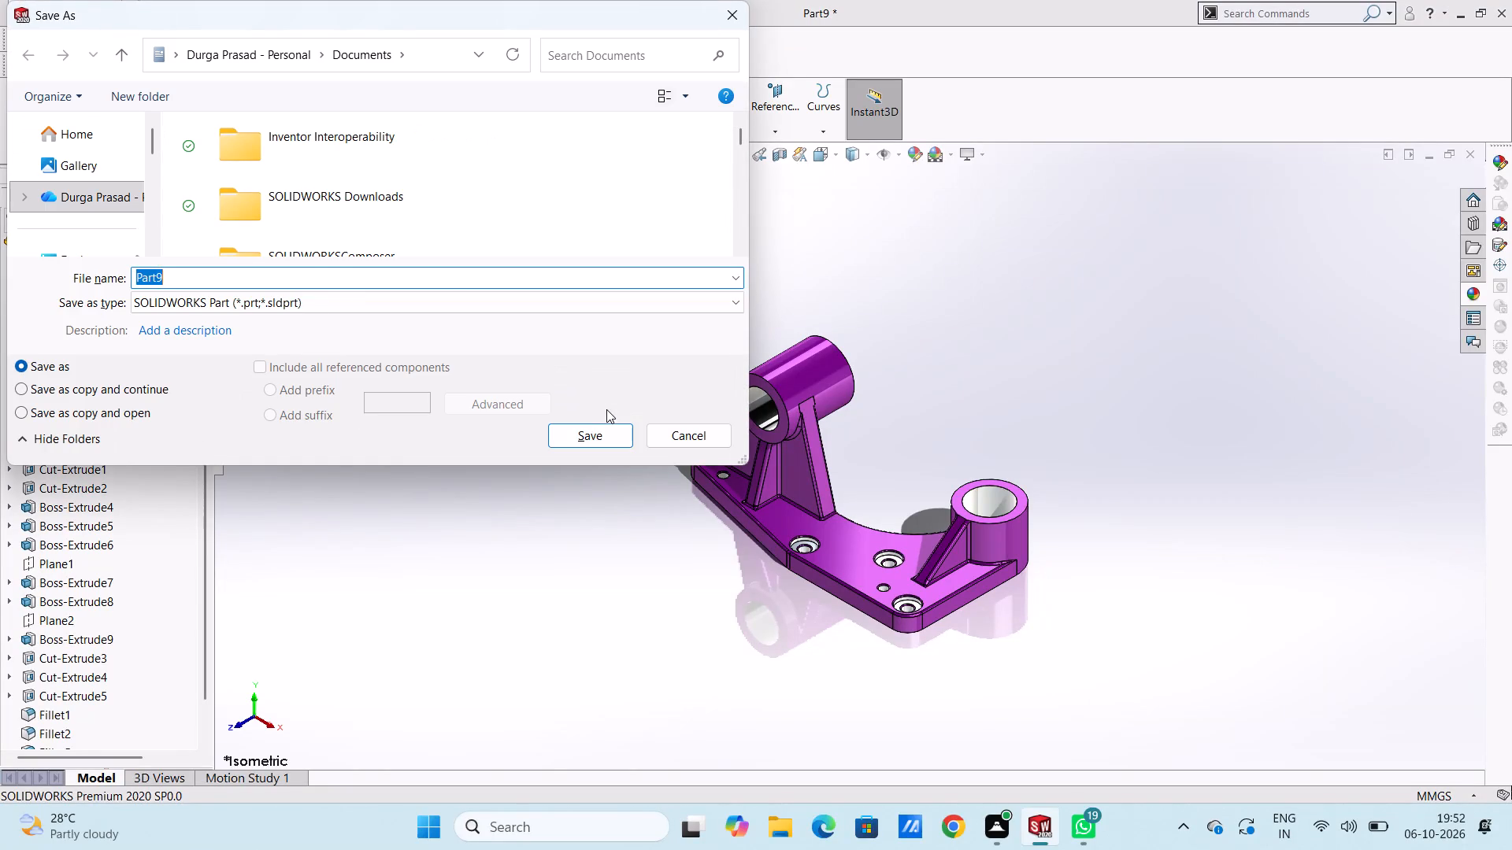
key("ctrl+v")
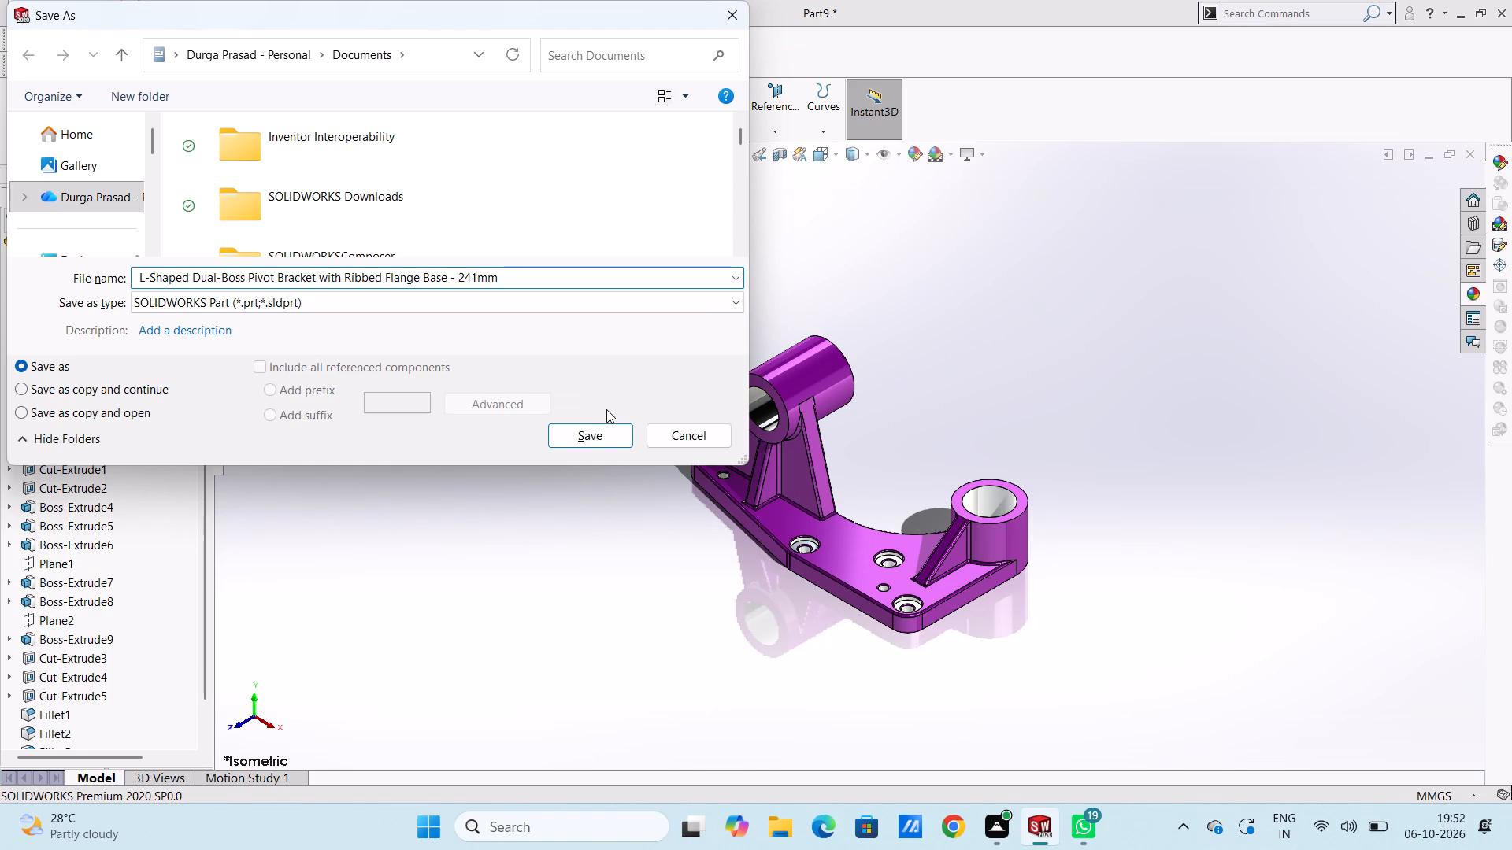
left_click(597, 434)
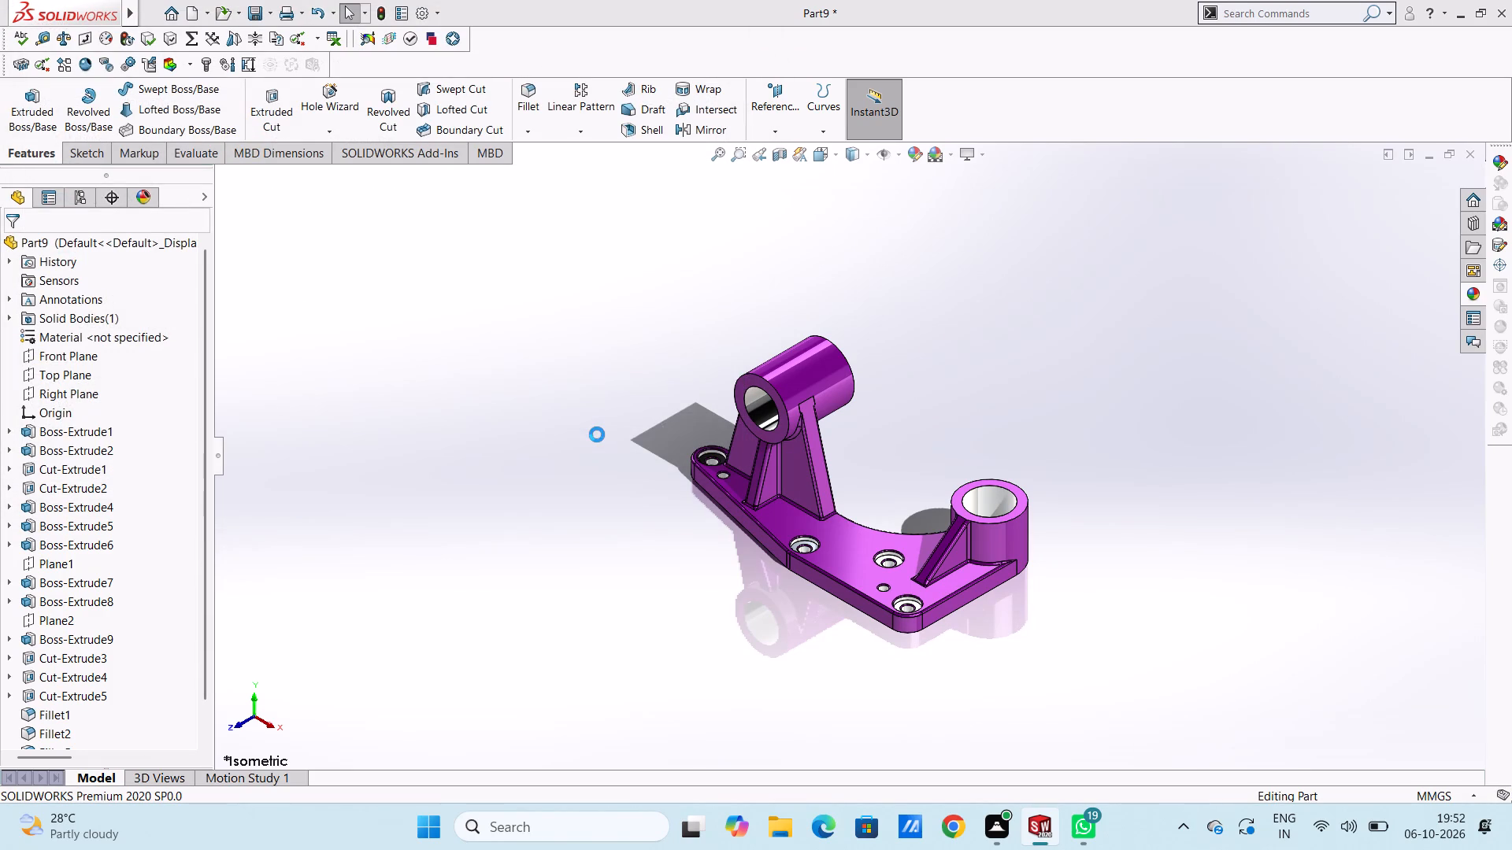
left_click_drag(535, 336, 484, 295)
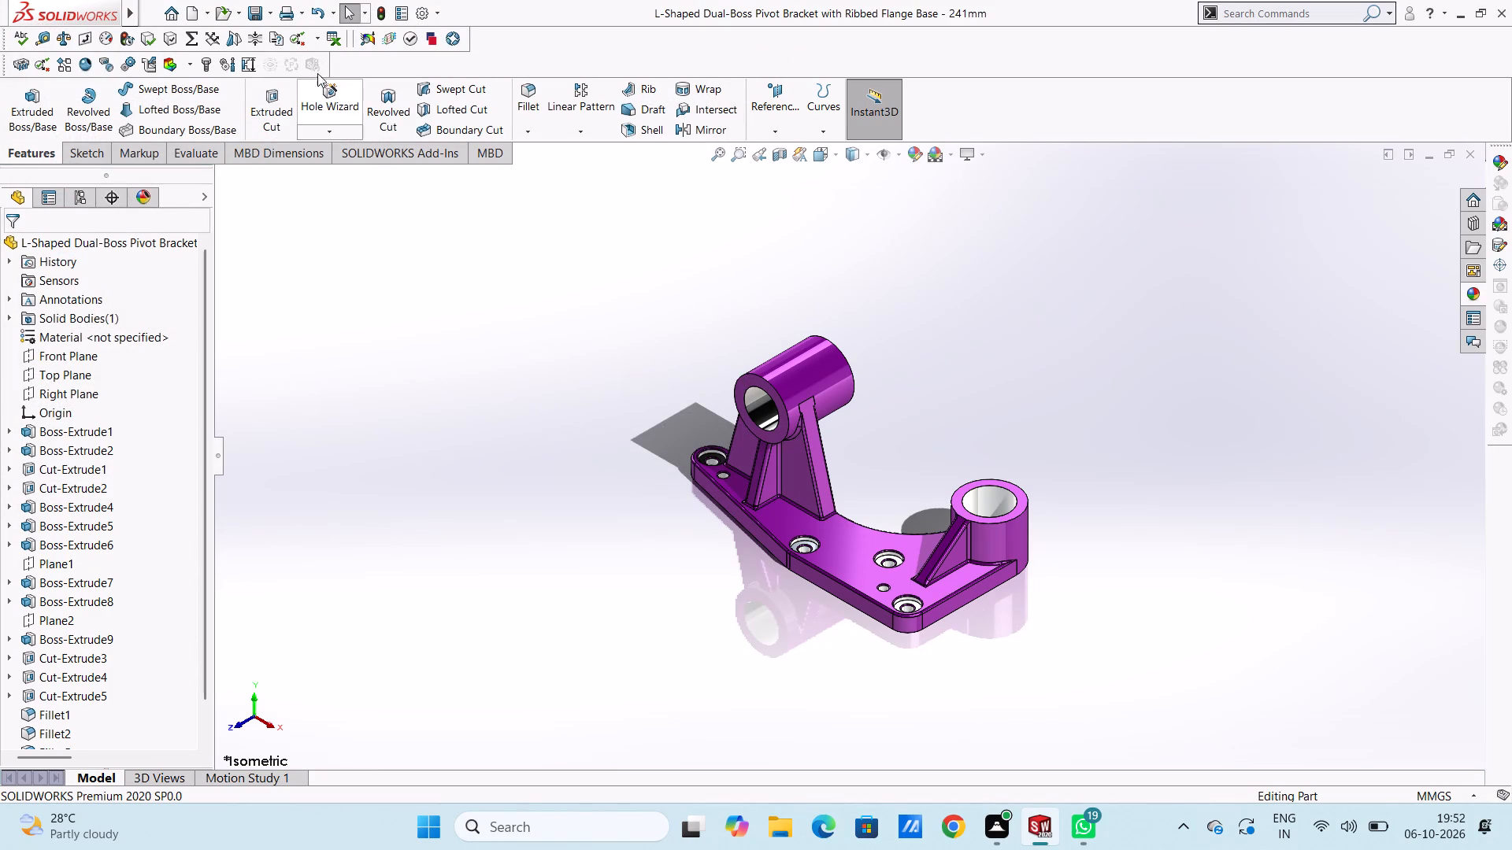
Save a PDF copy of the bracket part in the Documents folder under the same file name.
left_click(269, 12)
left_click(298, 51)
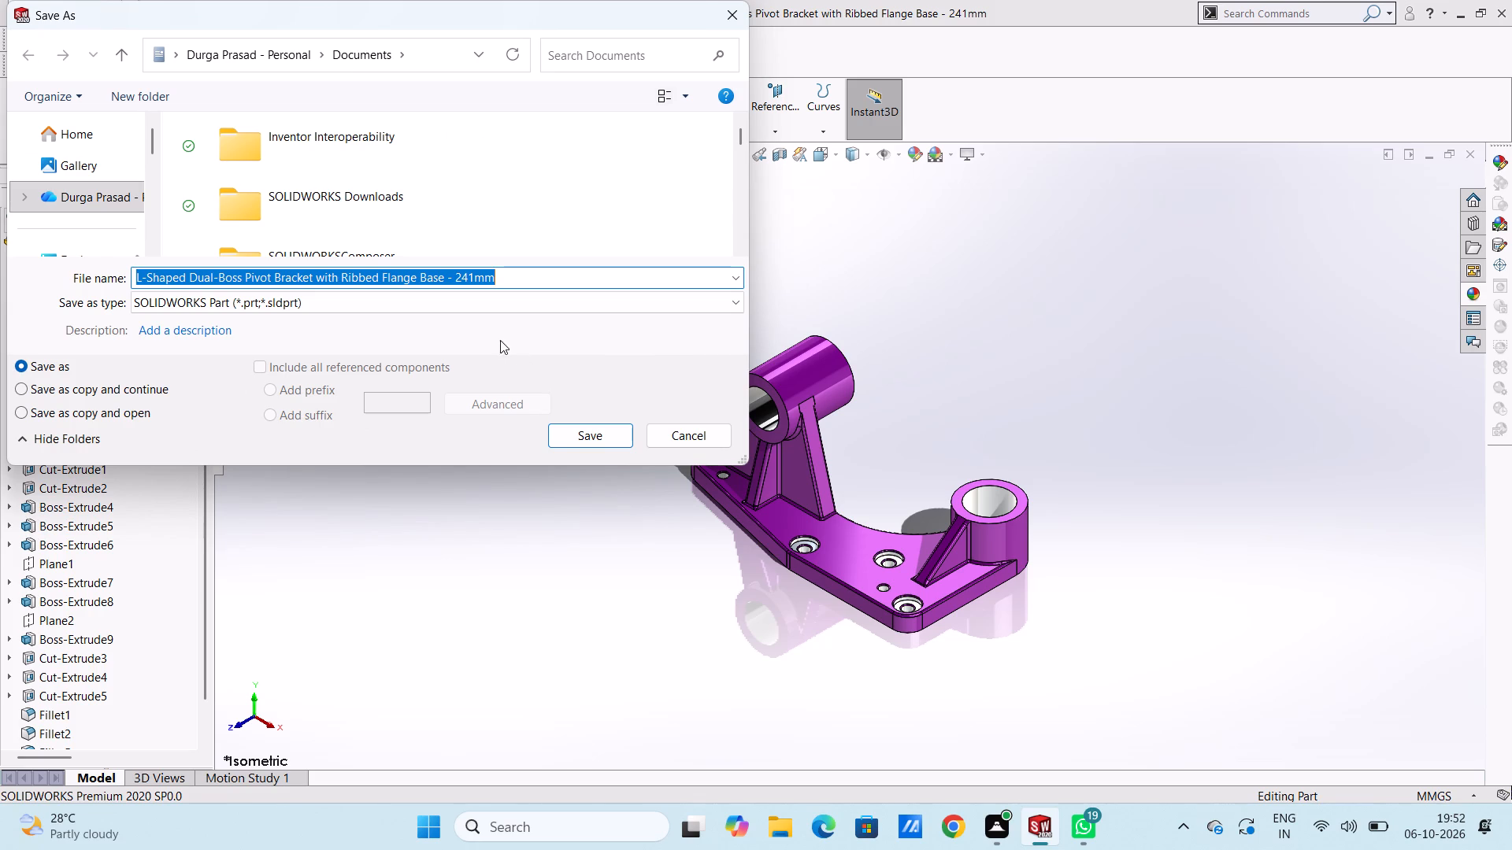
left_click(492, 297)
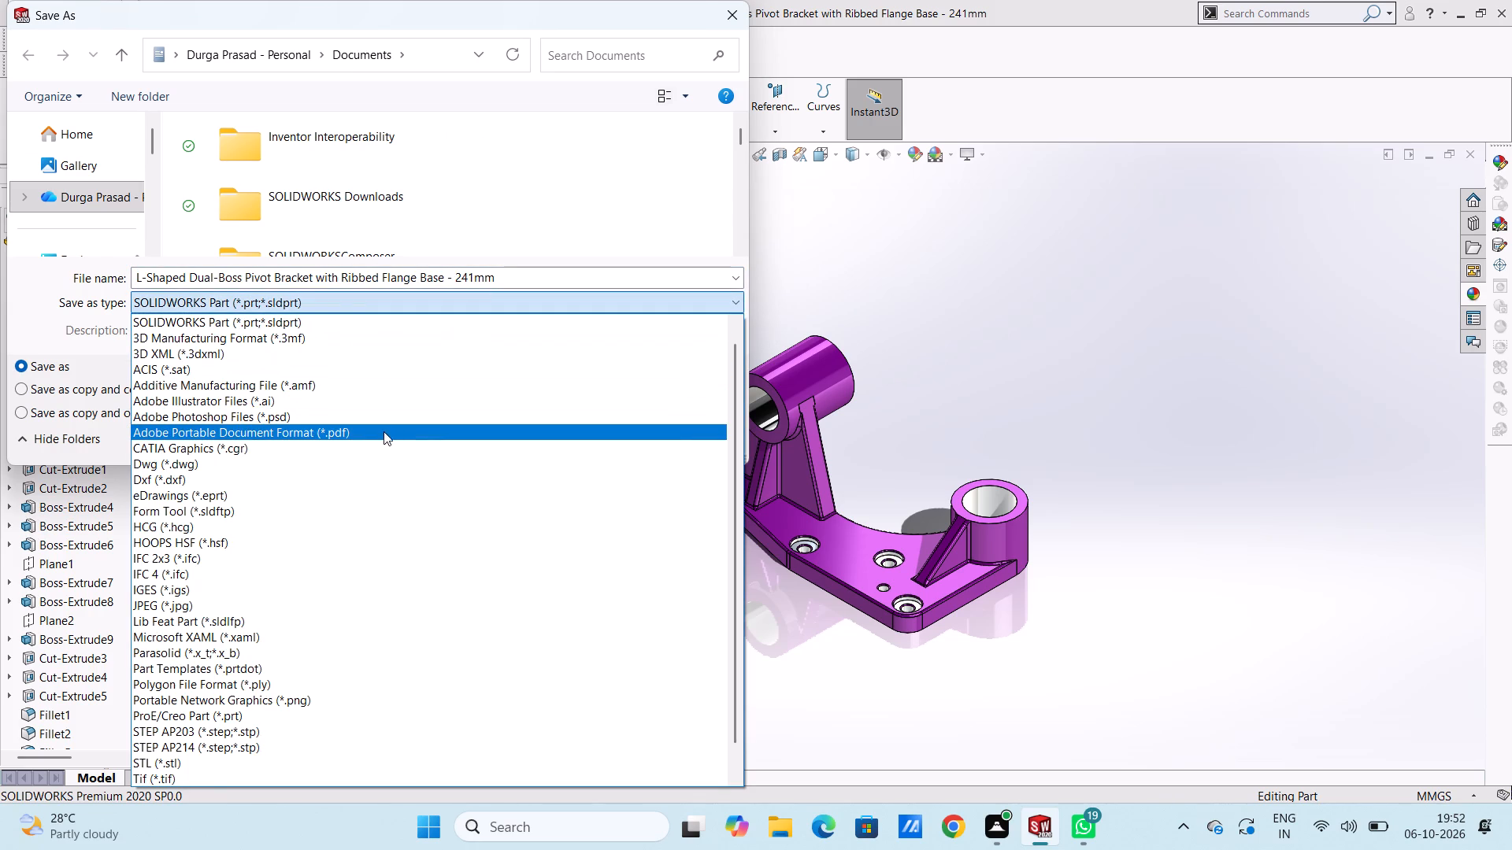
left_click(383, 434)
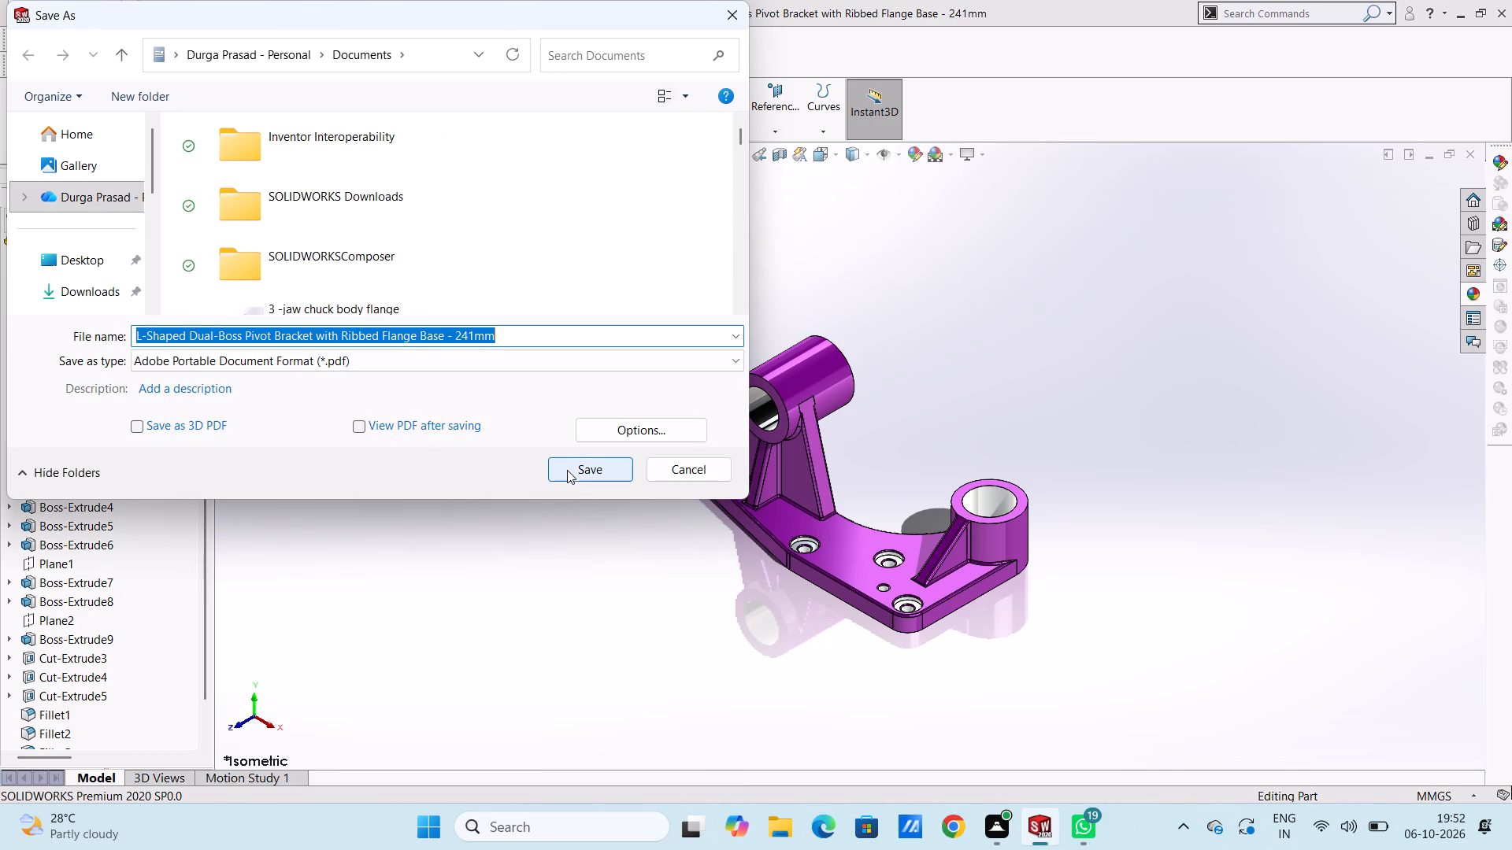
left_click(573, 471)
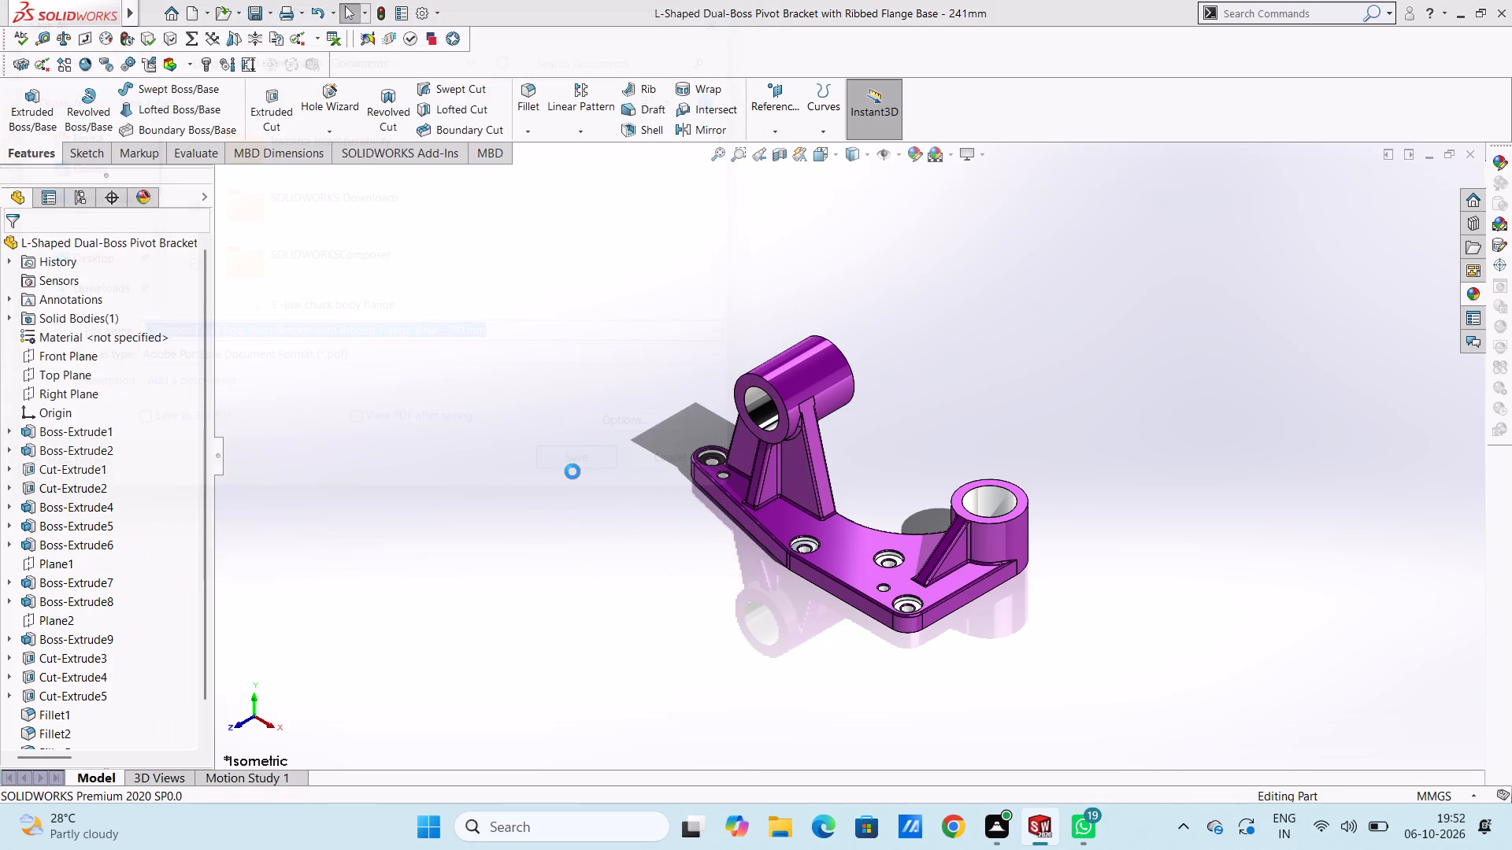